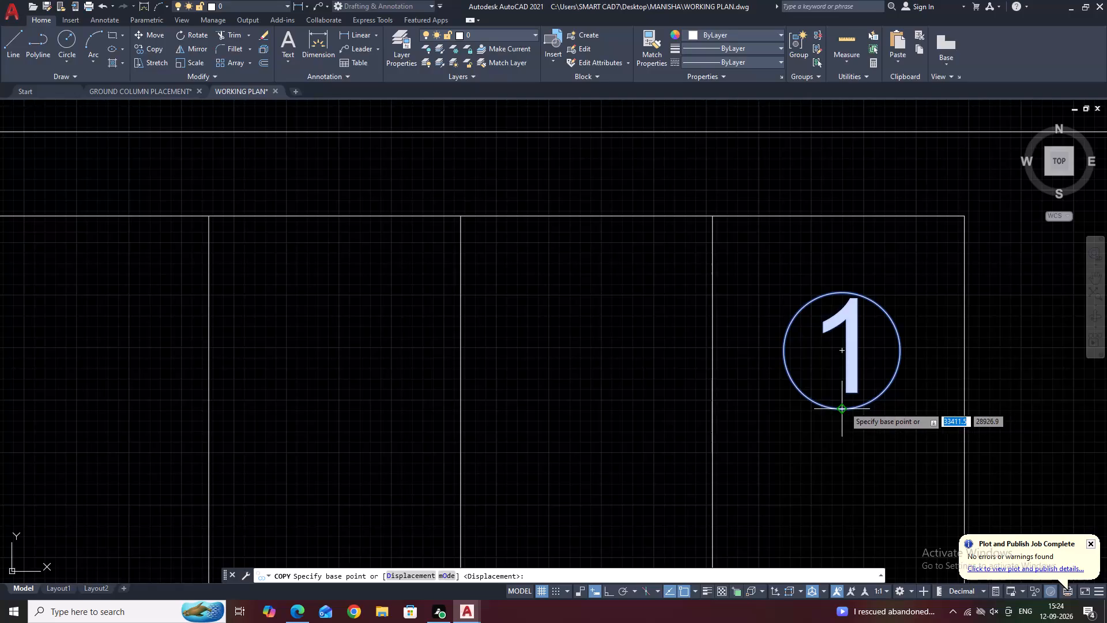
Copy the circled number 1 horizontally across the stair treads as a 5-item array with 300 spacing, using Ortho.
{"action": "left_click", "coordinate": [844, 410]}
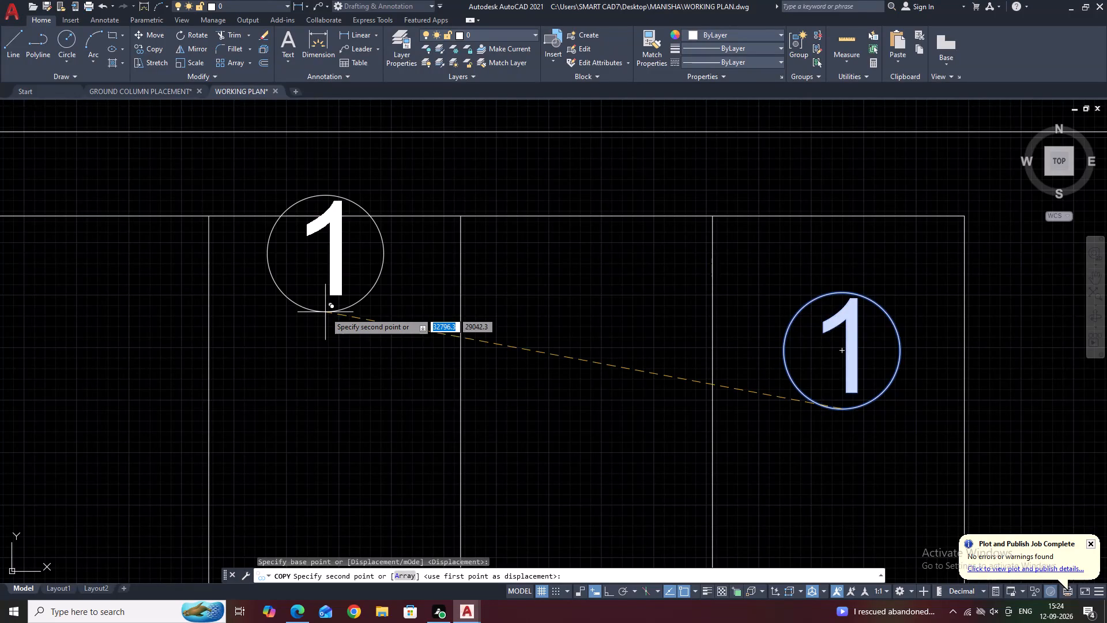
{"action": "key", "text": "F8"}
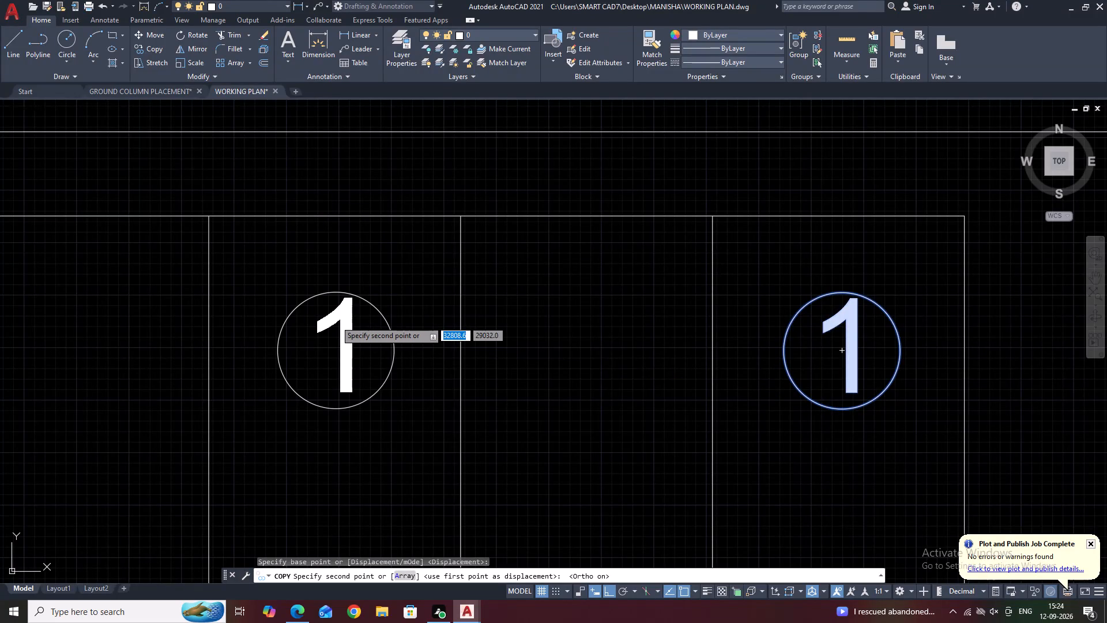
{"action": "scroll", "coordinate": [343, 319], "scroll_direction": "down", "scroll_amount": 2}
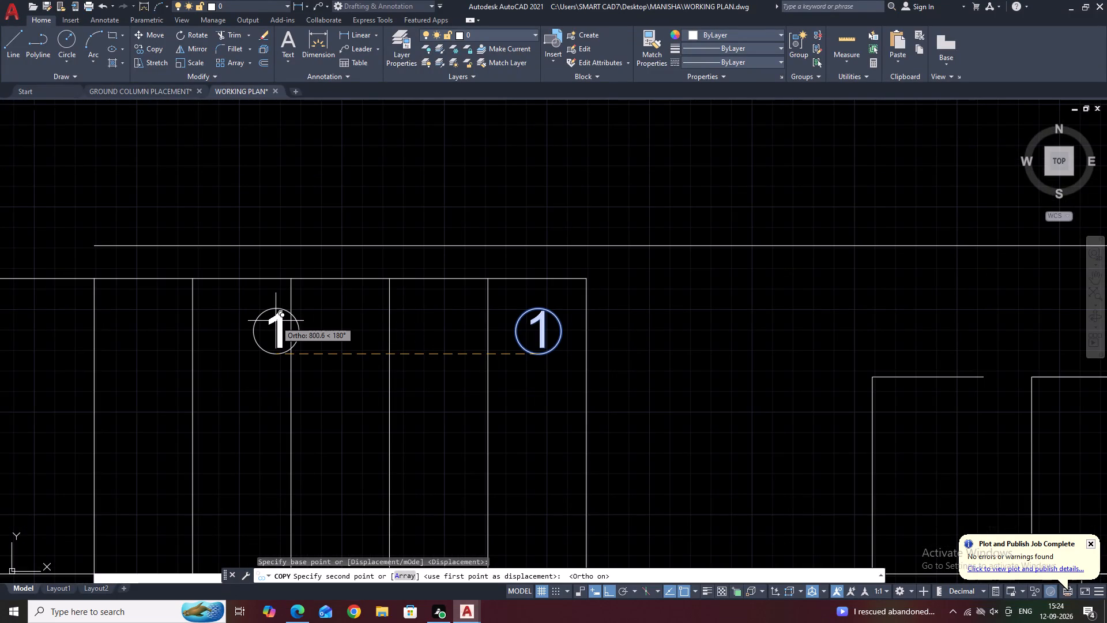
{"action": "type", "text": "AR"}
{"action": "key", "text": "space"}
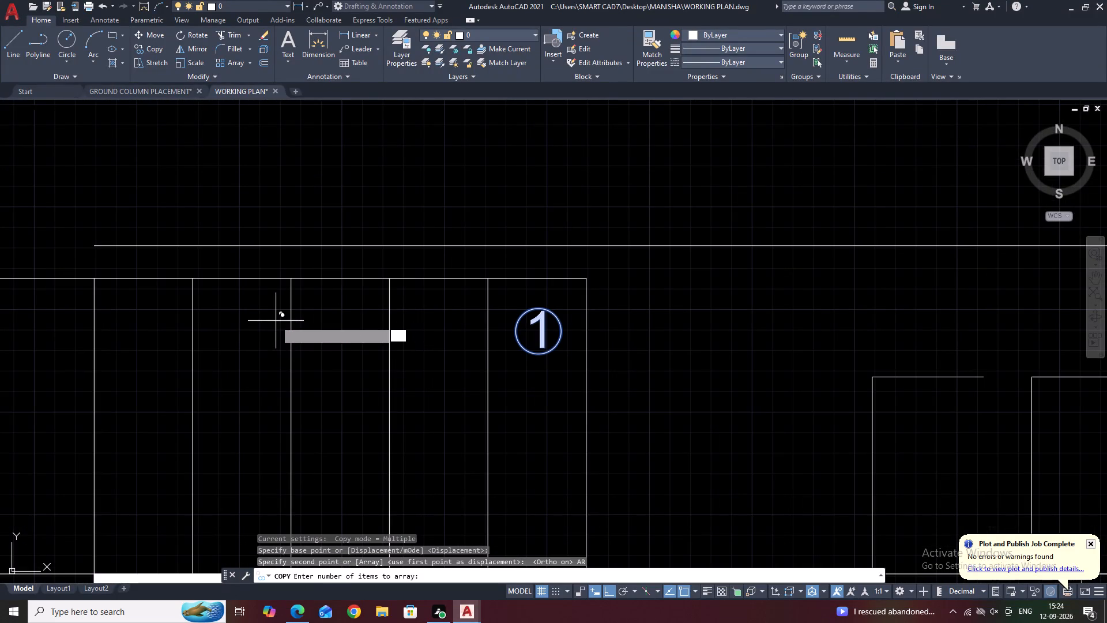
{"action": "key", "text": "5"}
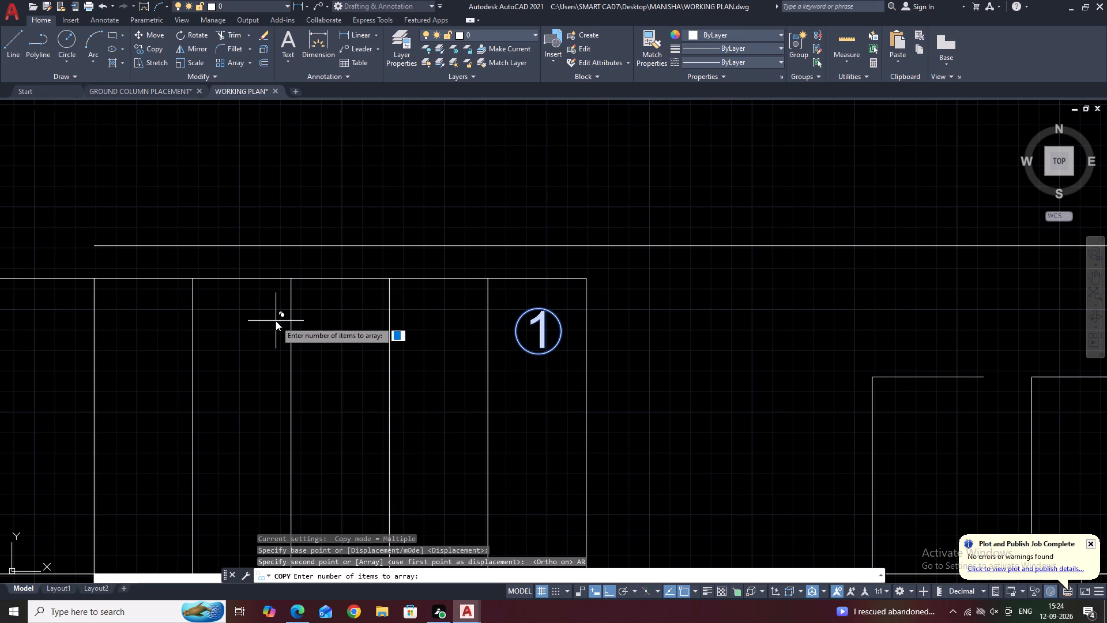
{"action": "key", "text": "Return"}
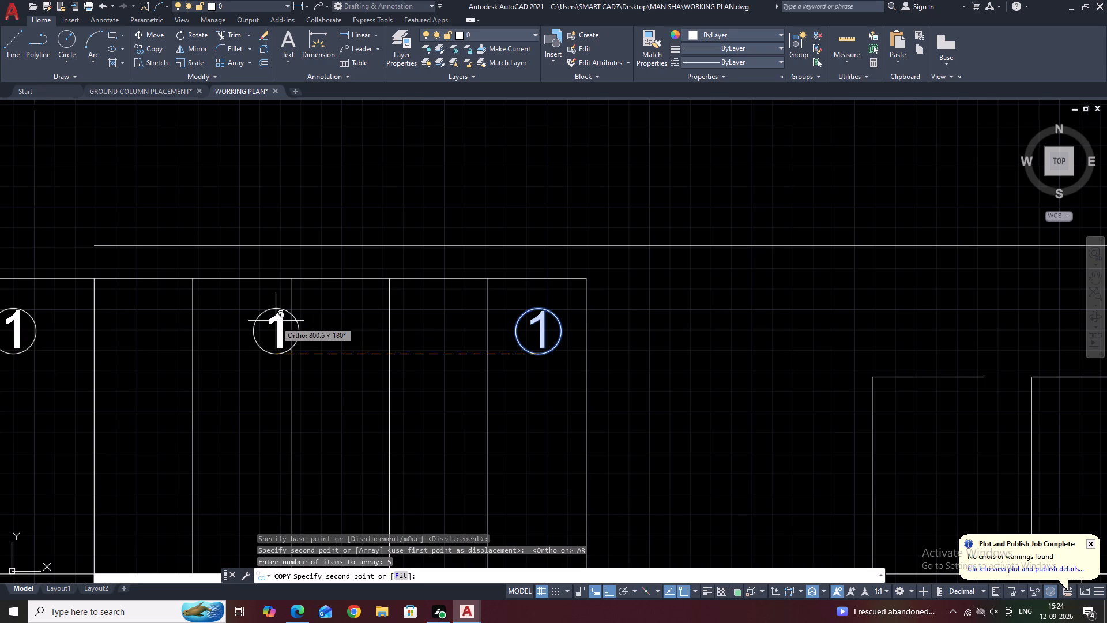
{"action": "type", "text": "300"}
{"action": "key", "text": "Return"}
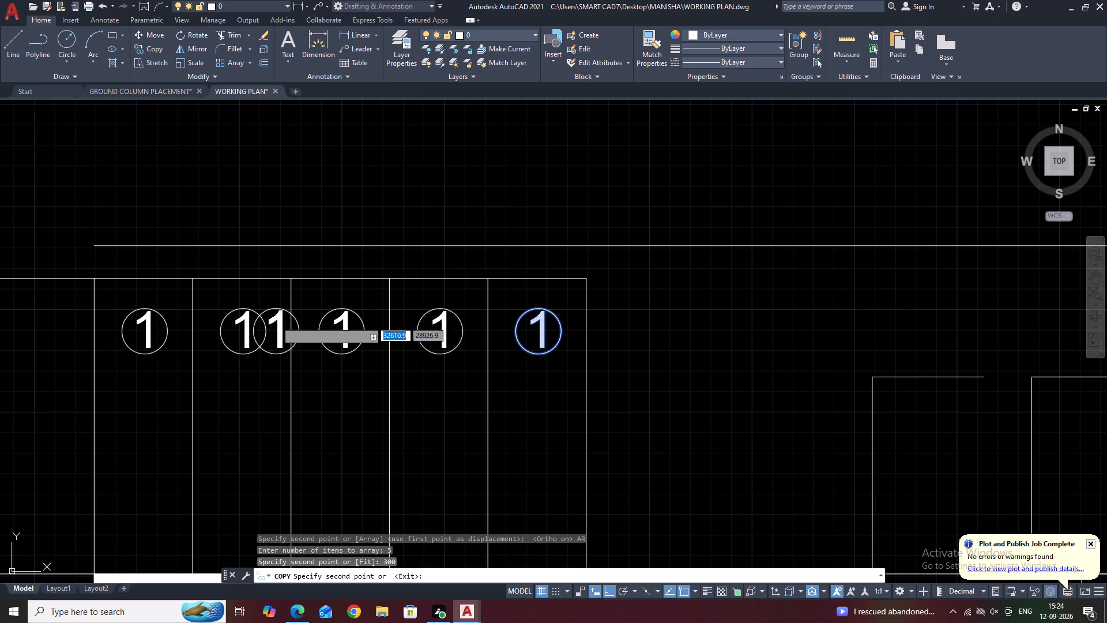
Place one more copy of the circled number 1 in the wide bay beyond the last narrow tread.
{"action": "scroll", "coordinate": [353, 347], "scroll_direction": "down", "scroll_amount": 3}
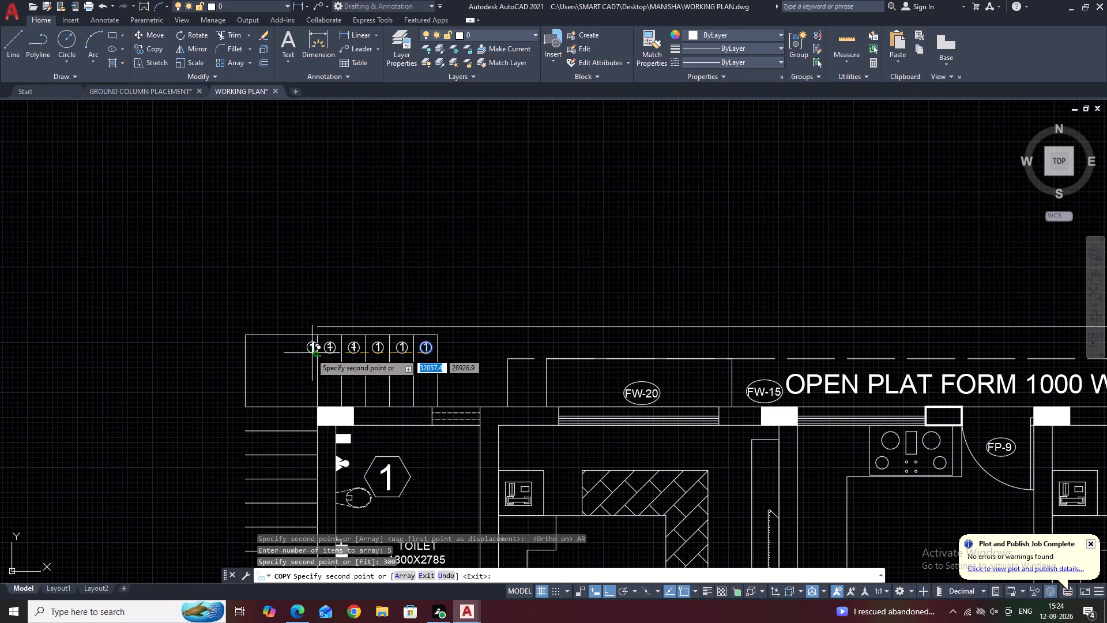
{"action": "scroll", "coordinate": [302, 351], "scroll_direction": "up", "scroll_amount": 2}
{"action": "left_click", "coordinate": [309, 356]}
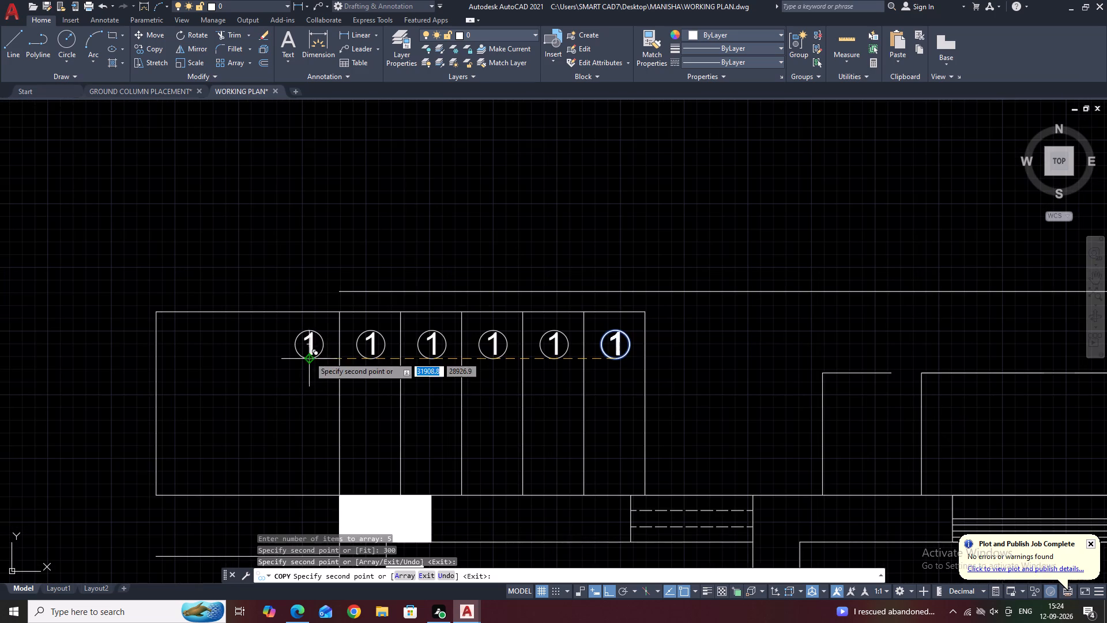
{"action": "right_click", "coordinate": [333, 358]}
{"action": "left_click", "coordinate": [358, 378]}
Change the circled number on the second tread to 2.
{"action": "middle_click_drag", "start_coordinate": [309, 368], "coordinate": [440, 334]}
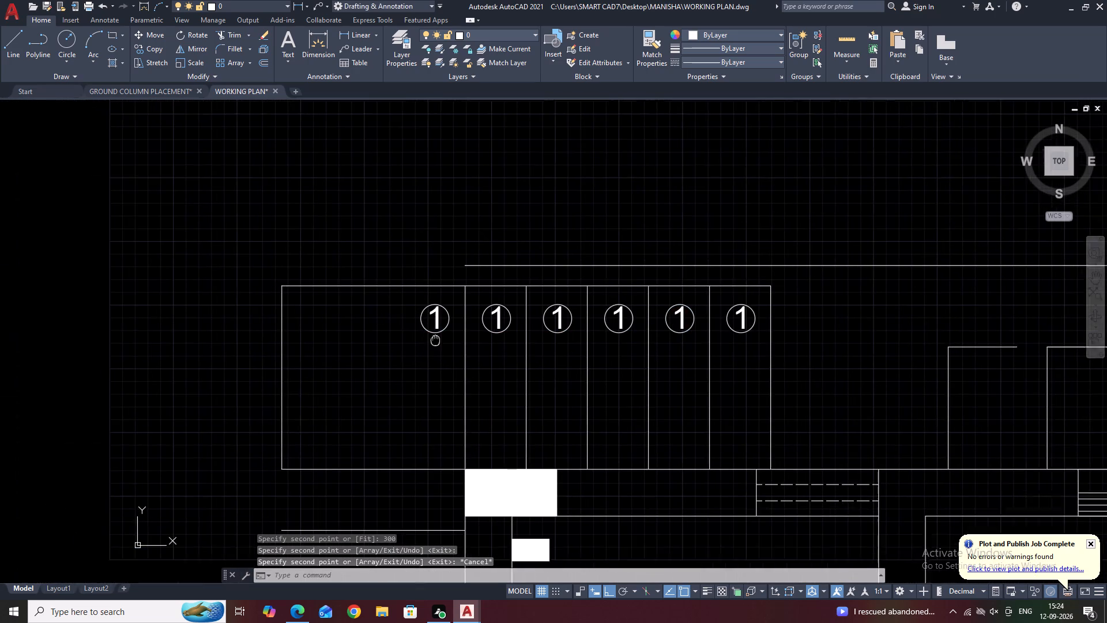
{"action": "middle_click_drag", "start_coordinate": [440, 334], "coordinate": [444, 327]}
{"action": "scroll", "coordinate": [686, 299], "scroll_direction": "up", "scroll_amount": 3}
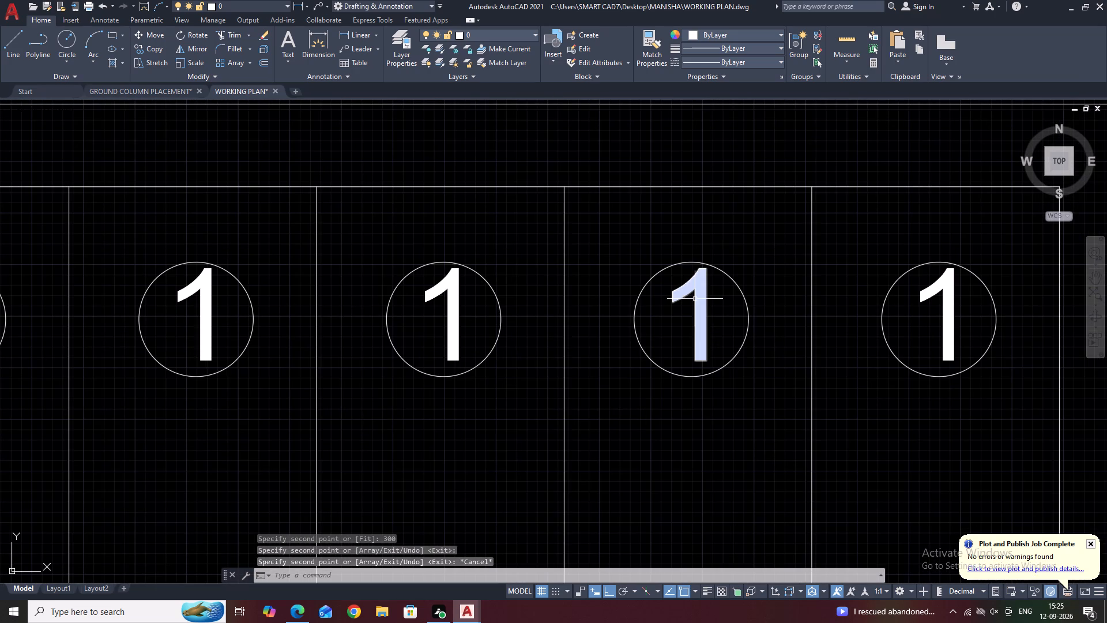
{"action": "double_click", "coordinate": [695, 298]}
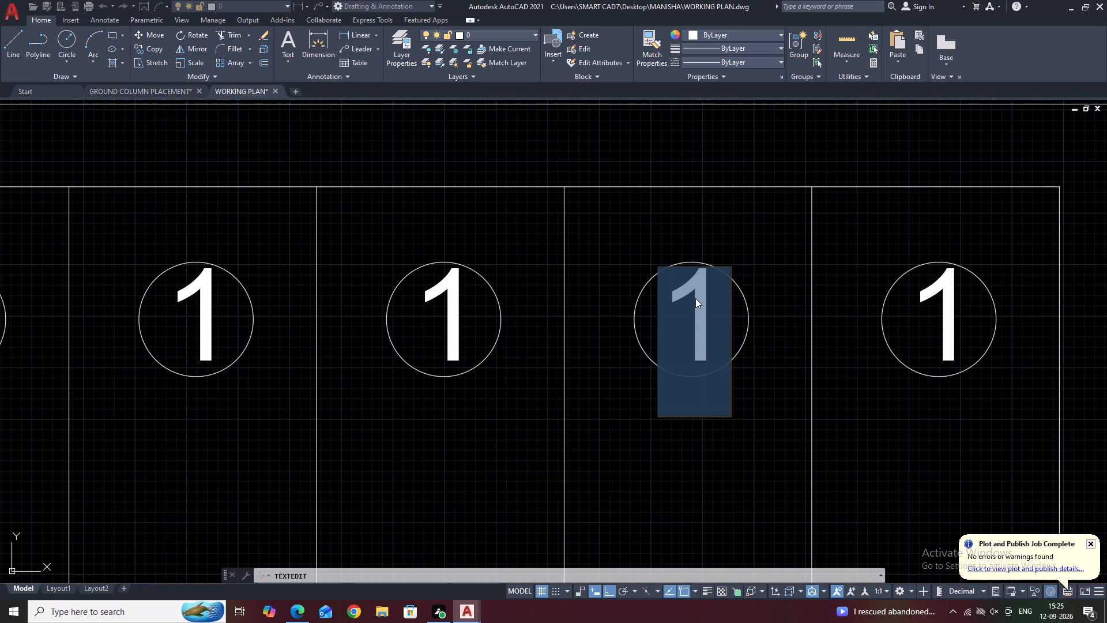
{"action": "key", "text": "2"}
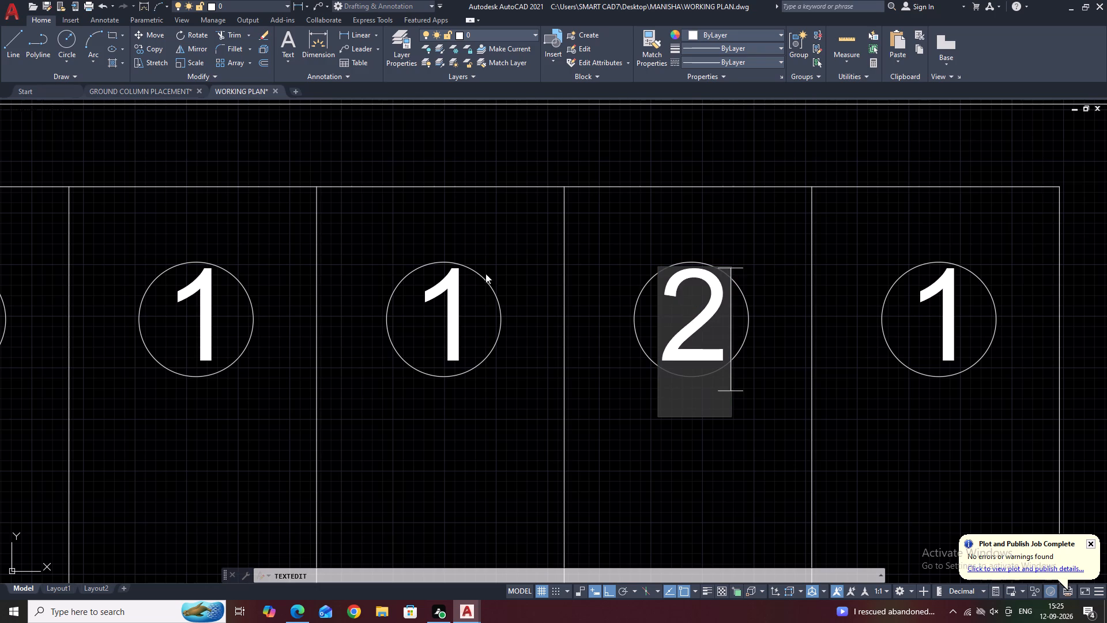
{"action": "left_click", "coordinate": [449, 321]}
Change the circled number on the third tread to 3.
{"action": "double_click", "coordinate": [454, 306]}
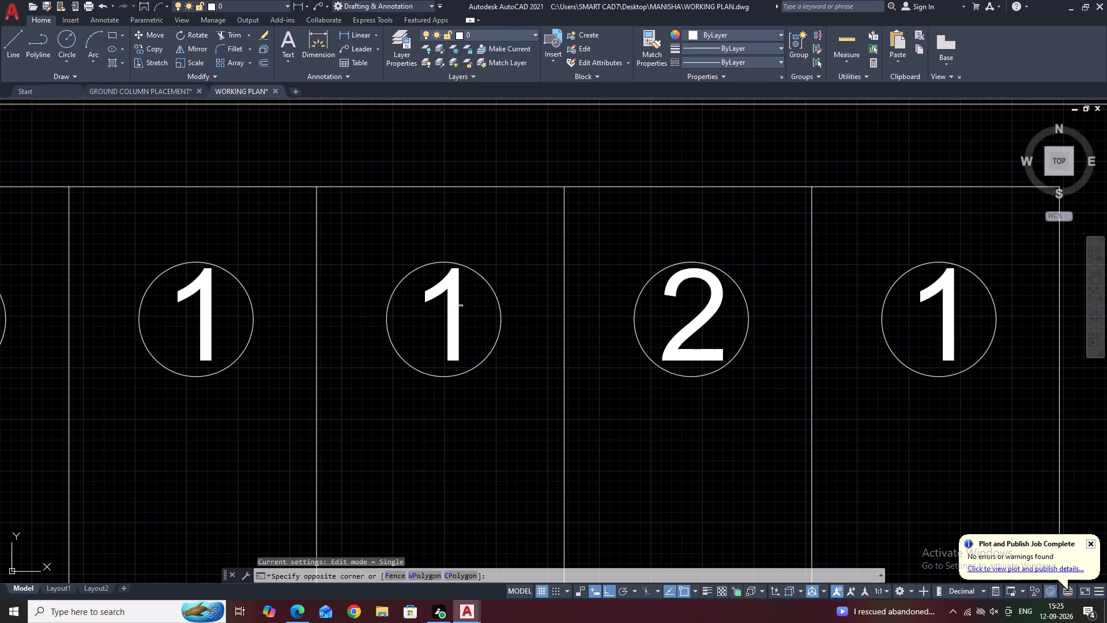
{"action": "left_click", "coordinate": [462, 305]}
{"action": "left_click_drag", "start_coordinate": [455, 305], "coordinate": [447, 305]}
{"action": "double_click", "coordinate": [446, 305]}
{"action": "triple_click", "coordinate": [450, 301]}
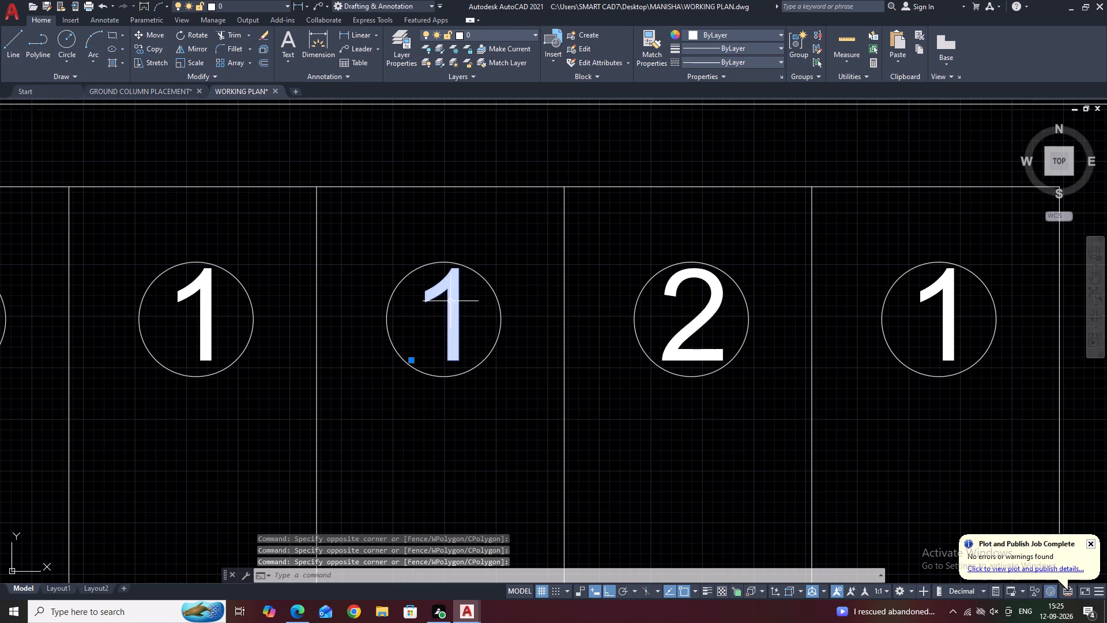
{"action": "left_click", "coordinate": [462, 295]}
{"action": "triple_click", "coordinate": [456, 299]}
{"action": "double_click", "coordinate": [456, 299]}
{"action": "left_click", "coordinate": [452, 294]}
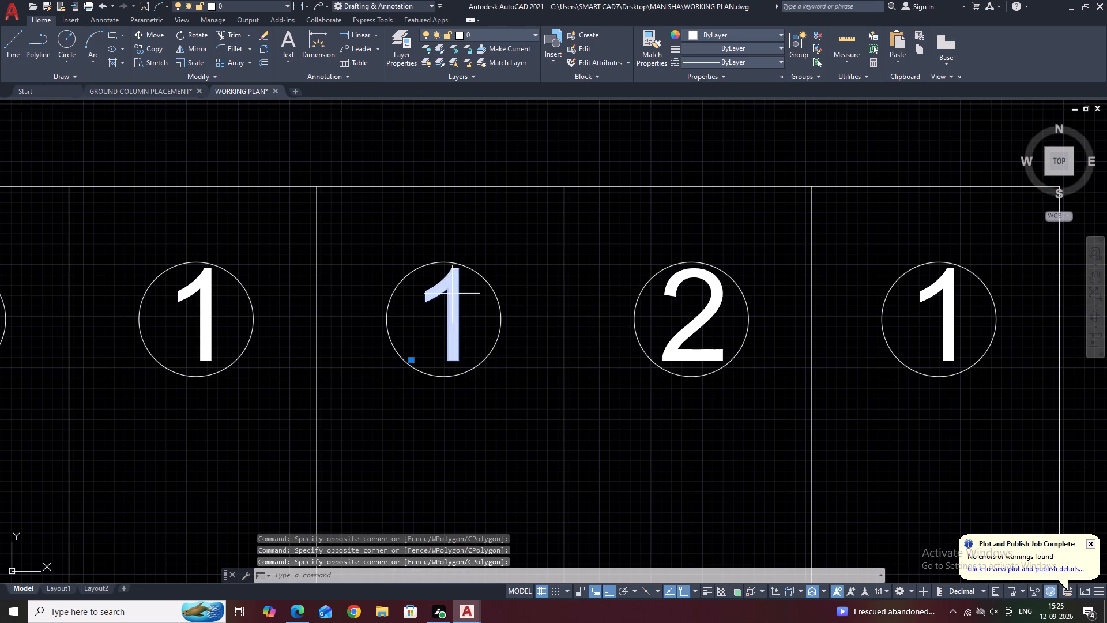
{"action": "double_click", "coordinate": [449, 290]}
{"action": "triple_click", "coordinate": [442, 283]}
{"action": "left_click", "coordinate": [442, 283]}
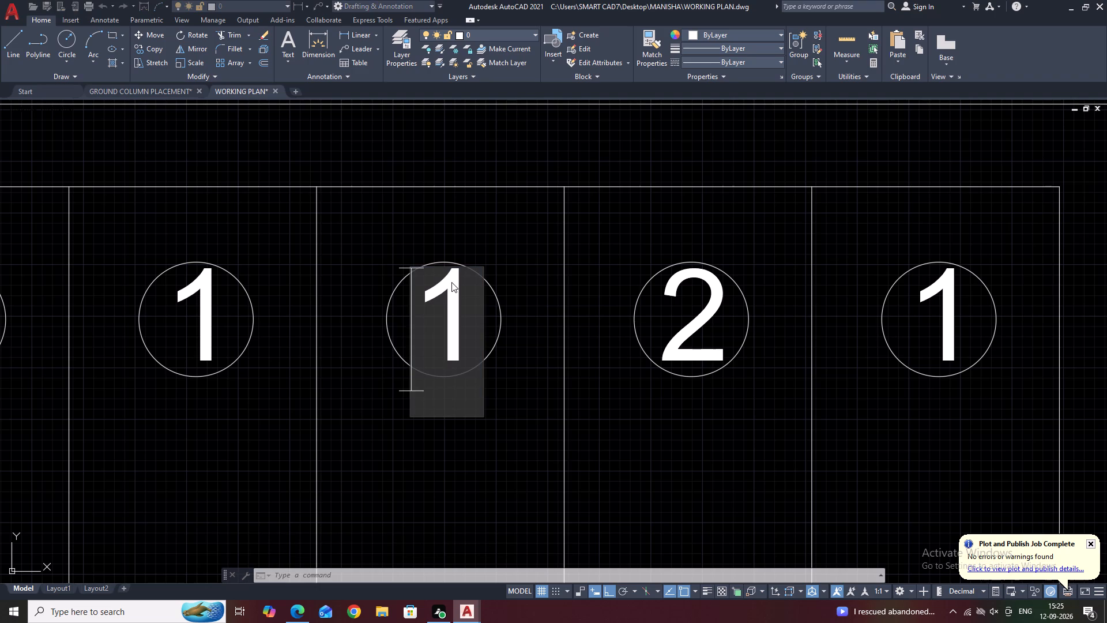
{"action": "key", "text": "3"}
{"action": "middle_click_drag", "start_coordinate": [419, 296], "coordinate": [663, 270]}
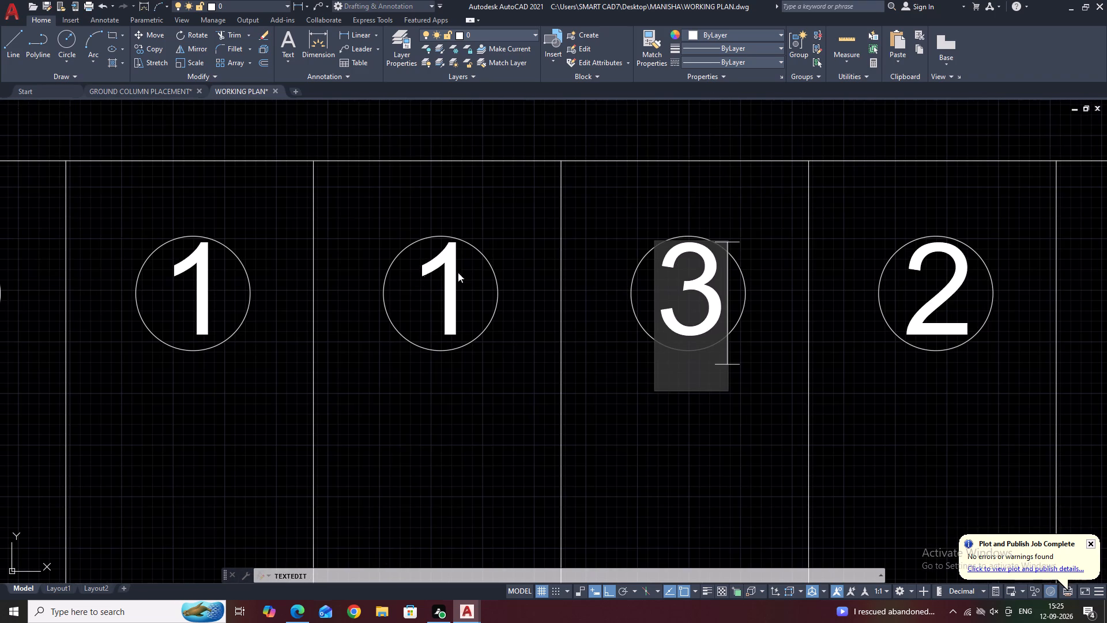
{"action": "left_click", "coordinate": [425, 285]}
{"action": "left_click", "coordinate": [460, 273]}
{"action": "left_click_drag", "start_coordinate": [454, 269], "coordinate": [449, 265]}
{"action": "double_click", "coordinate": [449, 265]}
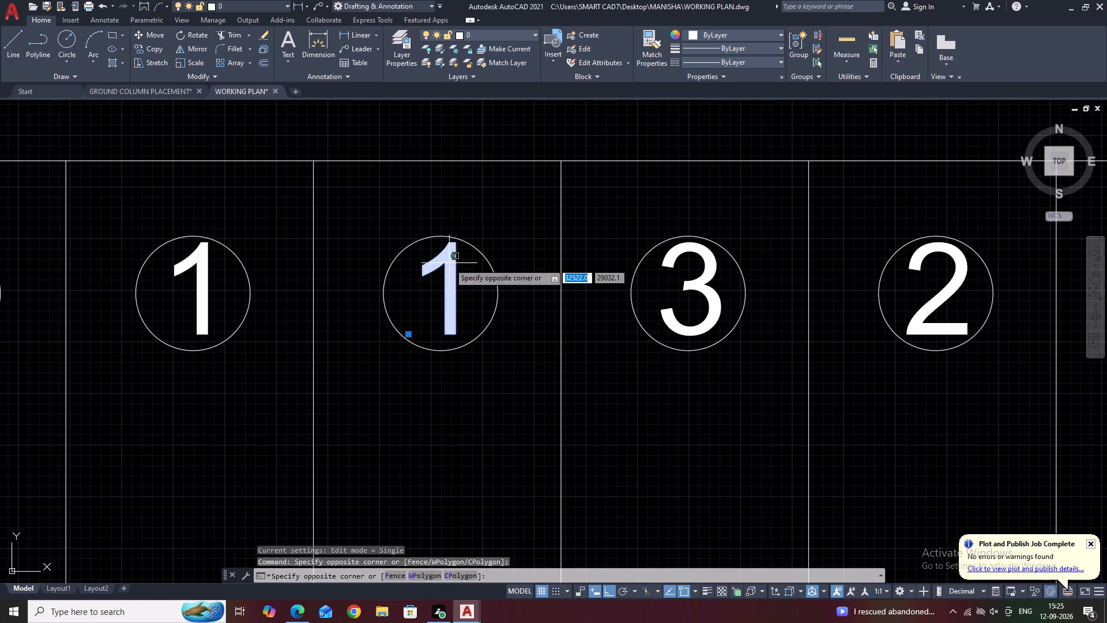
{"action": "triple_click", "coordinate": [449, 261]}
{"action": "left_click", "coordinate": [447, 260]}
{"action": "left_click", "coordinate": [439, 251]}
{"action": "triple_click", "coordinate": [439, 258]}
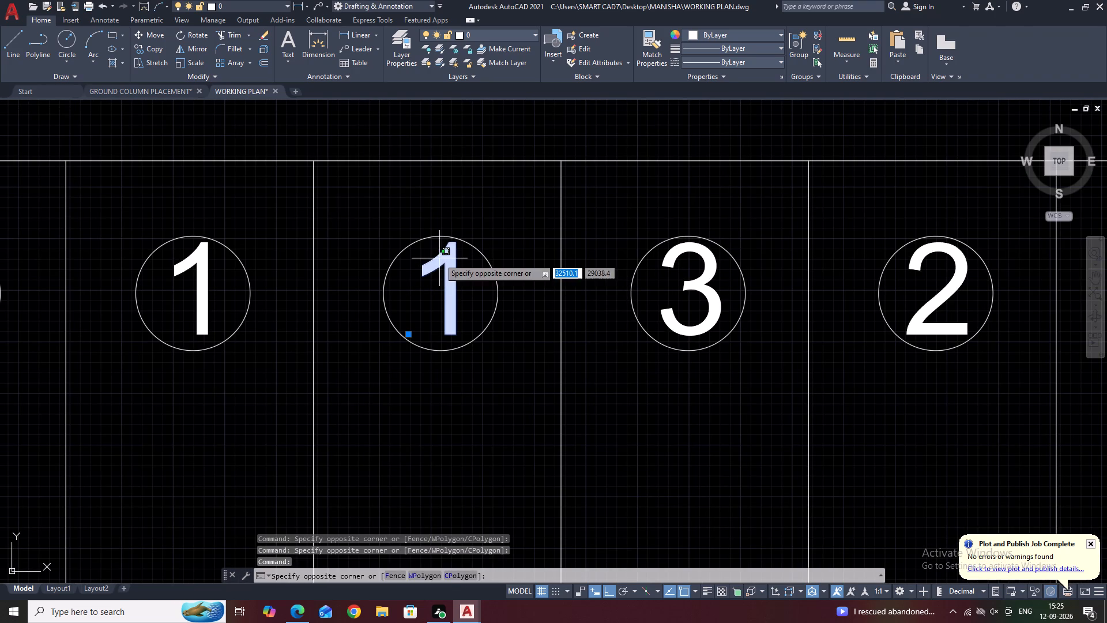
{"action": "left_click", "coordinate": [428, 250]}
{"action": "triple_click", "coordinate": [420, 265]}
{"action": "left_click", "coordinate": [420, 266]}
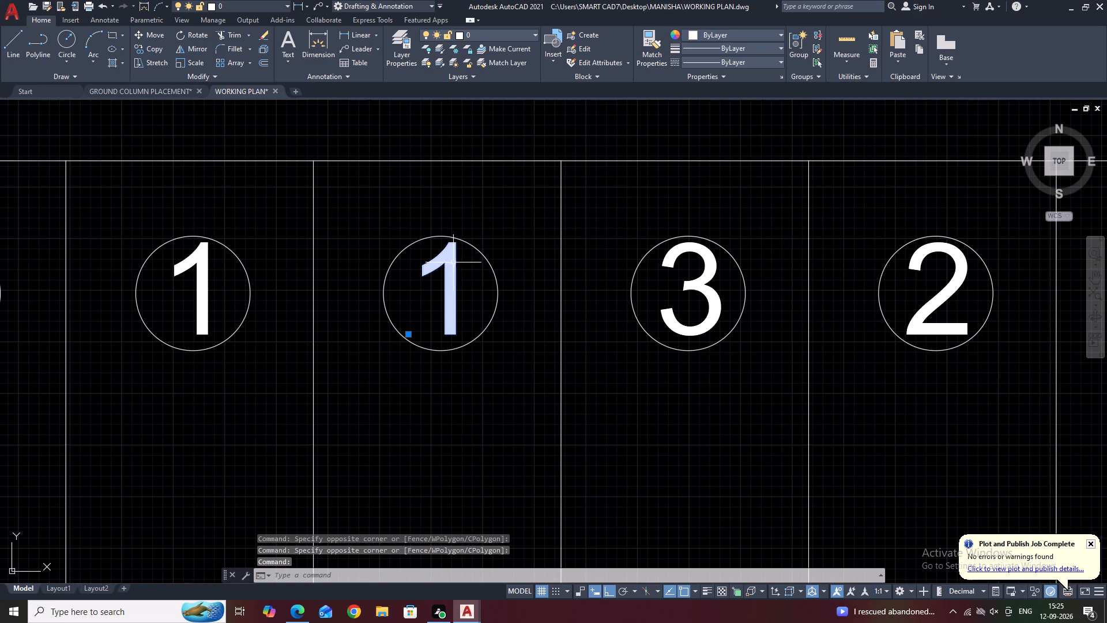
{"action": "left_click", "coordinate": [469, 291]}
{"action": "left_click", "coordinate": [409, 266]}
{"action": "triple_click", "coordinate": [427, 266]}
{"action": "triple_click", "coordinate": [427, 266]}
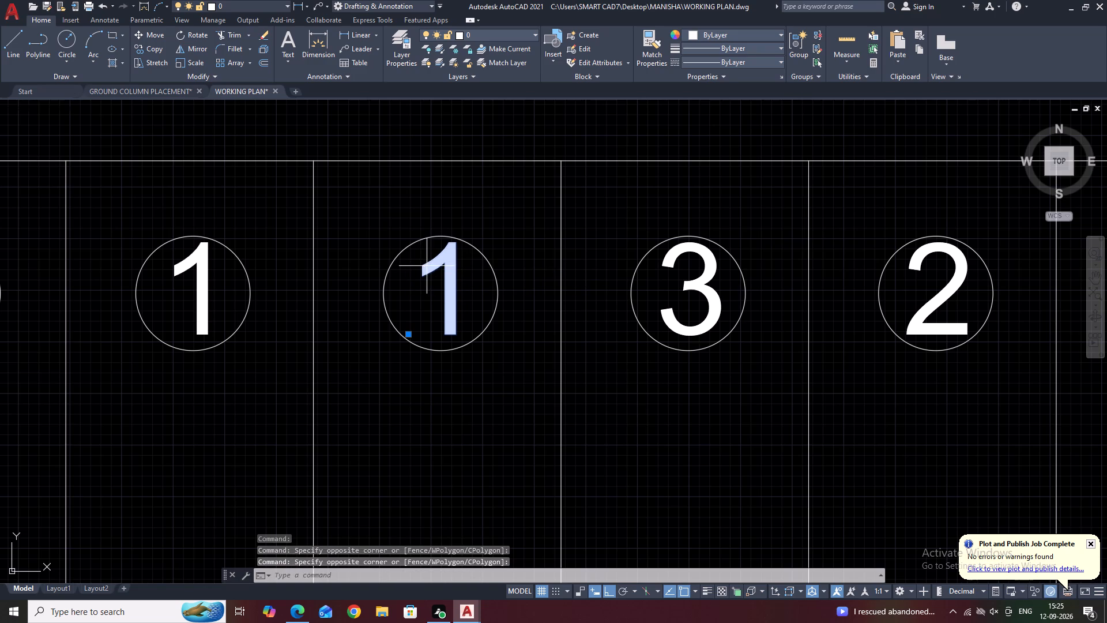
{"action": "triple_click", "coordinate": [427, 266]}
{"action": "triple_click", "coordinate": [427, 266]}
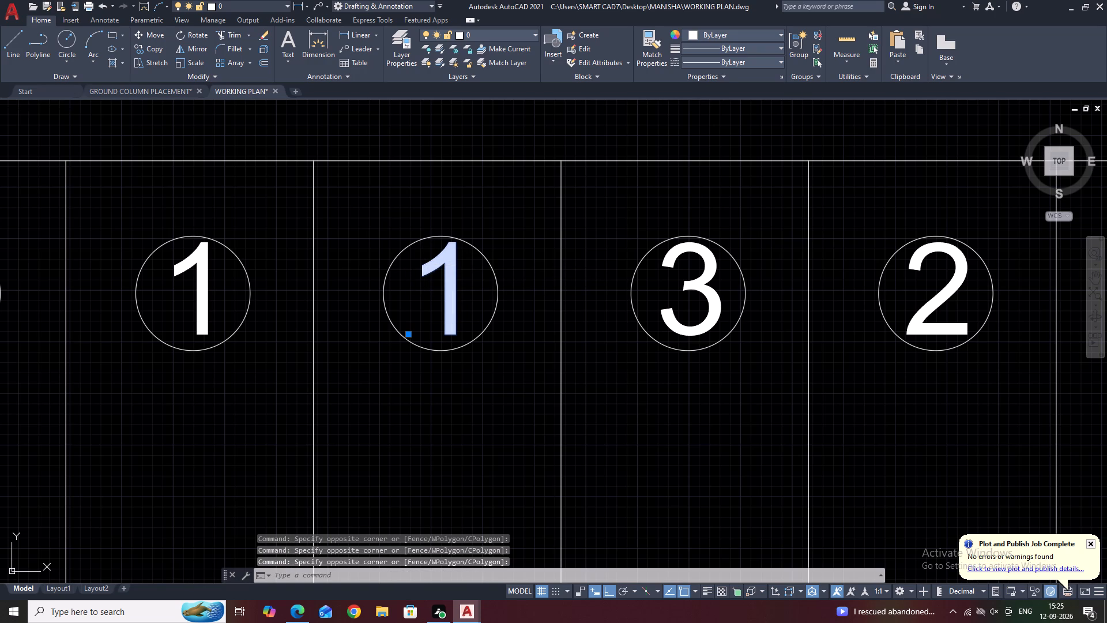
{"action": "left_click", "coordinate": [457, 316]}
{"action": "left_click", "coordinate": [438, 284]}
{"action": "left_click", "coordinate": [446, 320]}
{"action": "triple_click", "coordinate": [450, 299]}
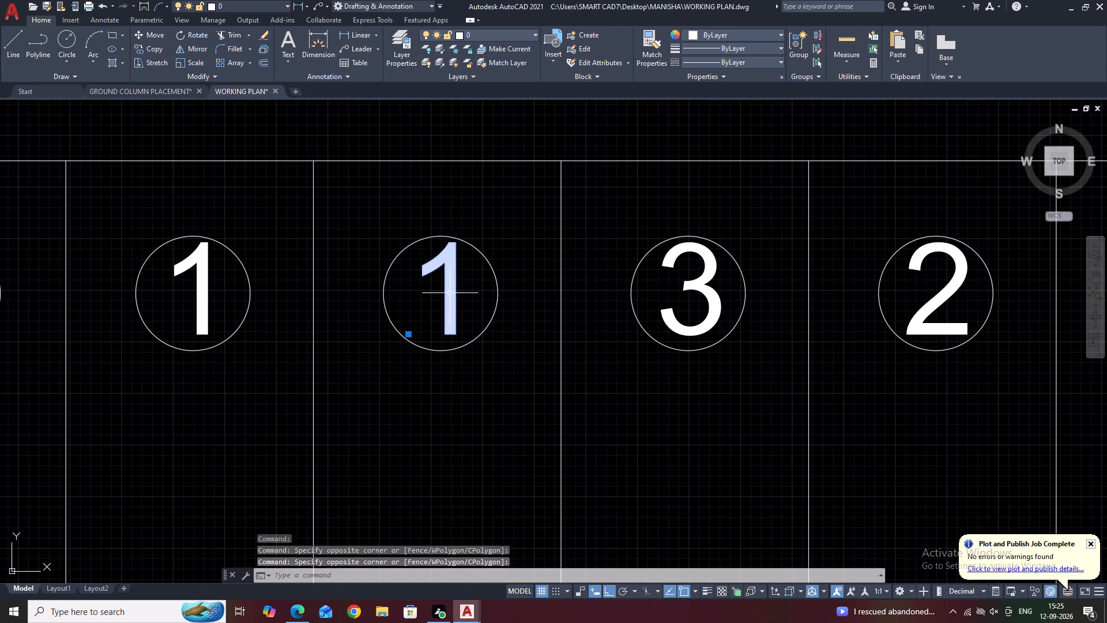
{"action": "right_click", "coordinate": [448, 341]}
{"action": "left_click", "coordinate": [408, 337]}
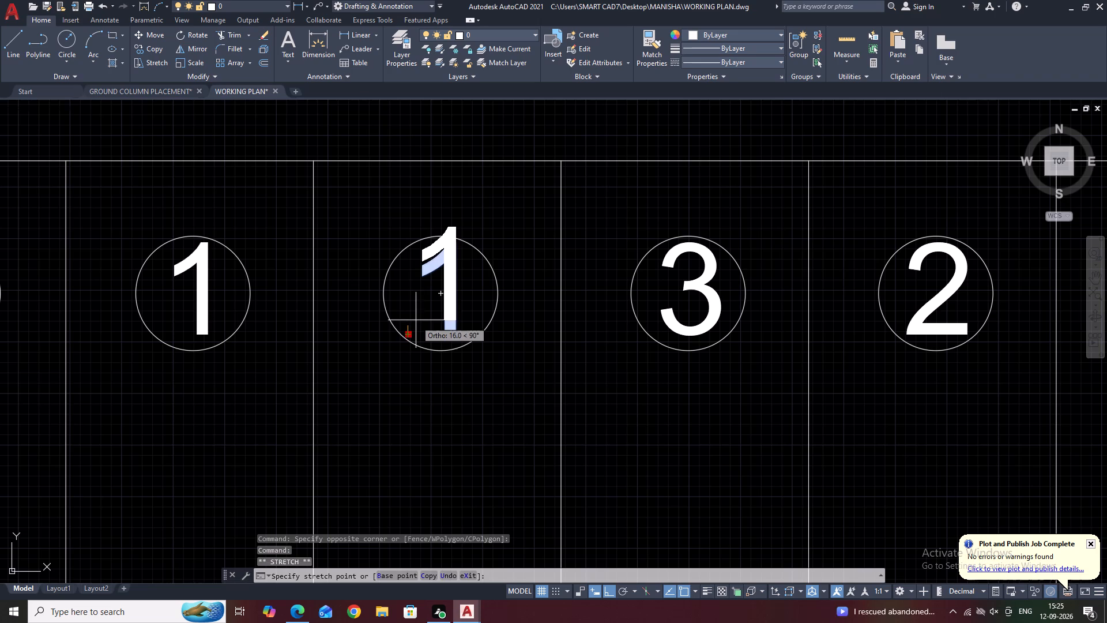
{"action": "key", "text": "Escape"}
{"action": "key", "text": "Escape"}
Change the circled number on the fourth tread to 4.
{"action": "left_click", "coordinate": [469, 317]}
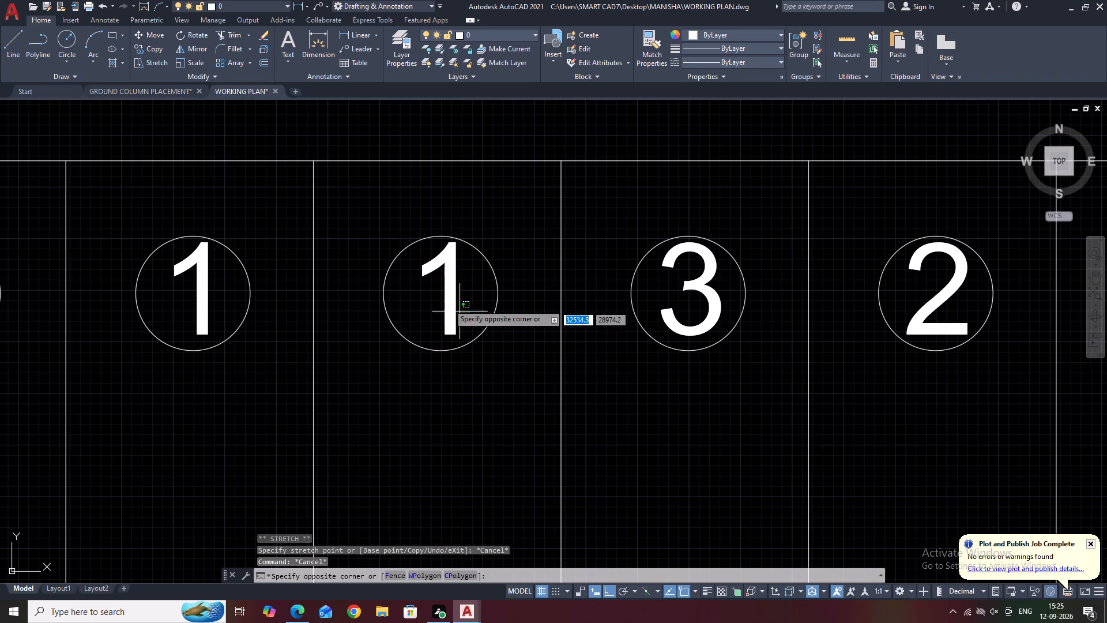
{"action": "left_click", "coordinate": [442, 297]}
{"action": "triple_click", "coordinate": [446, 302]}
{"action": "double_click", "coordinate": [446, 305]}
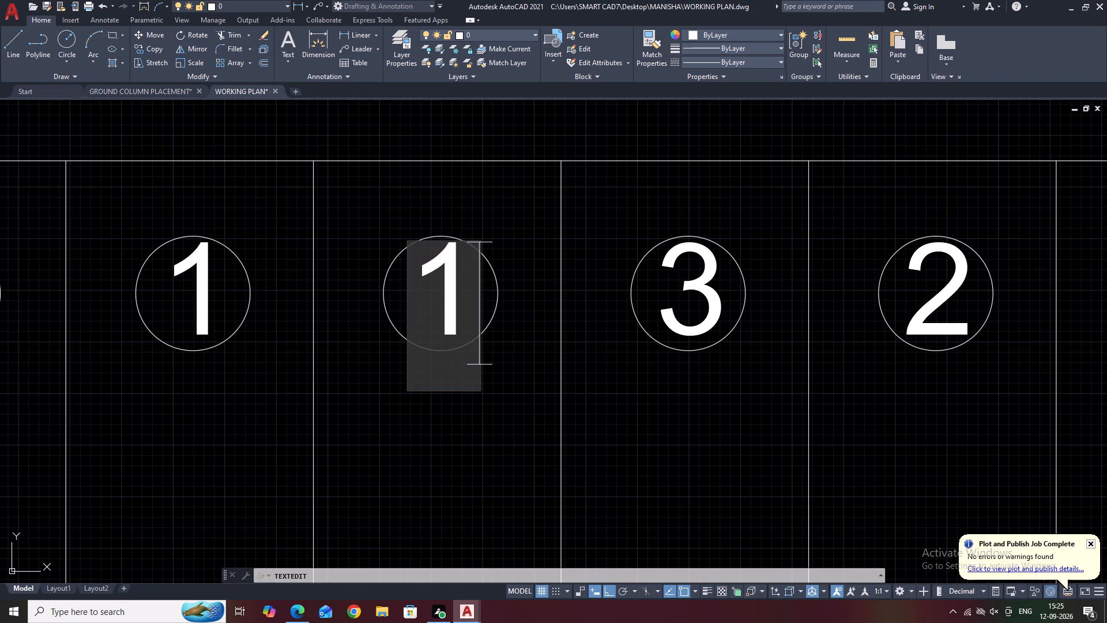
{"action": "key", "text": "4"}
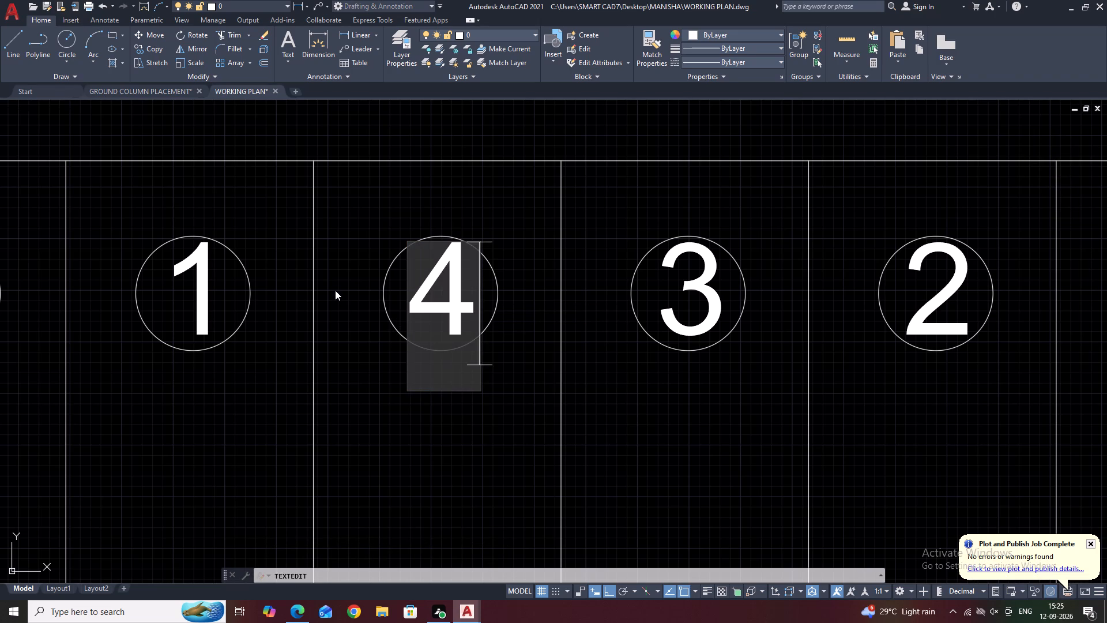
{"action": "key", "text": "space"}
{"action": "left_click", "coordinate": [227, 273]}
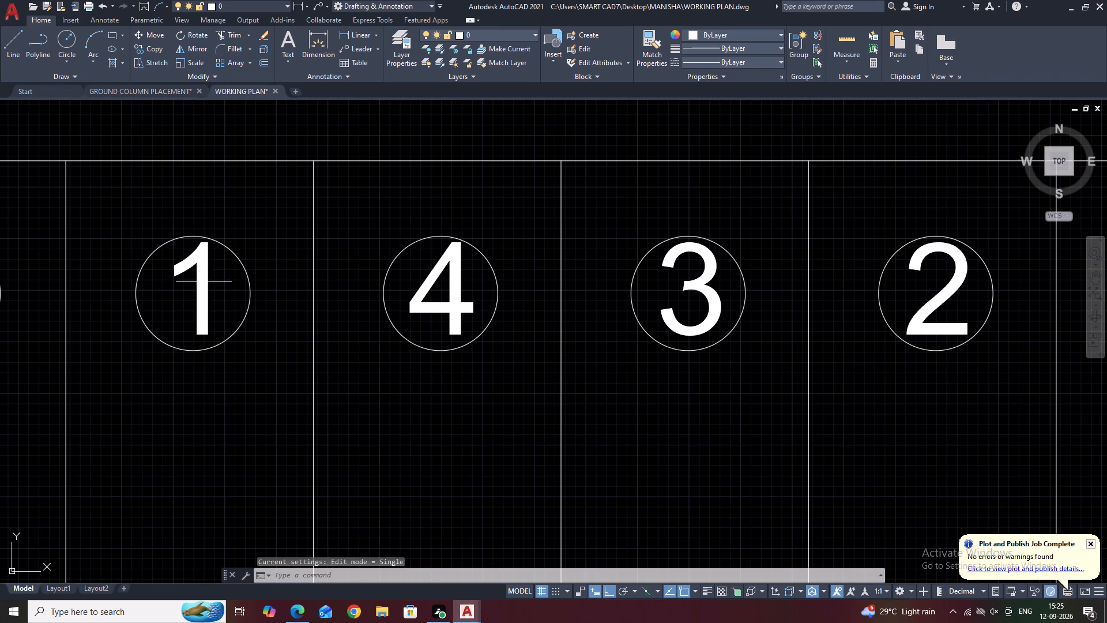
Change the circled number on the fifth tread to 5.
{"action": "double_click", "coordinate": [204, 282]}
{"action": "left_click", "coordinate": [203, 278]}
{"action": "triple_click", "coordinate": [196, 260]}
{"action": "double_click", "coordinate": [194, 261]}
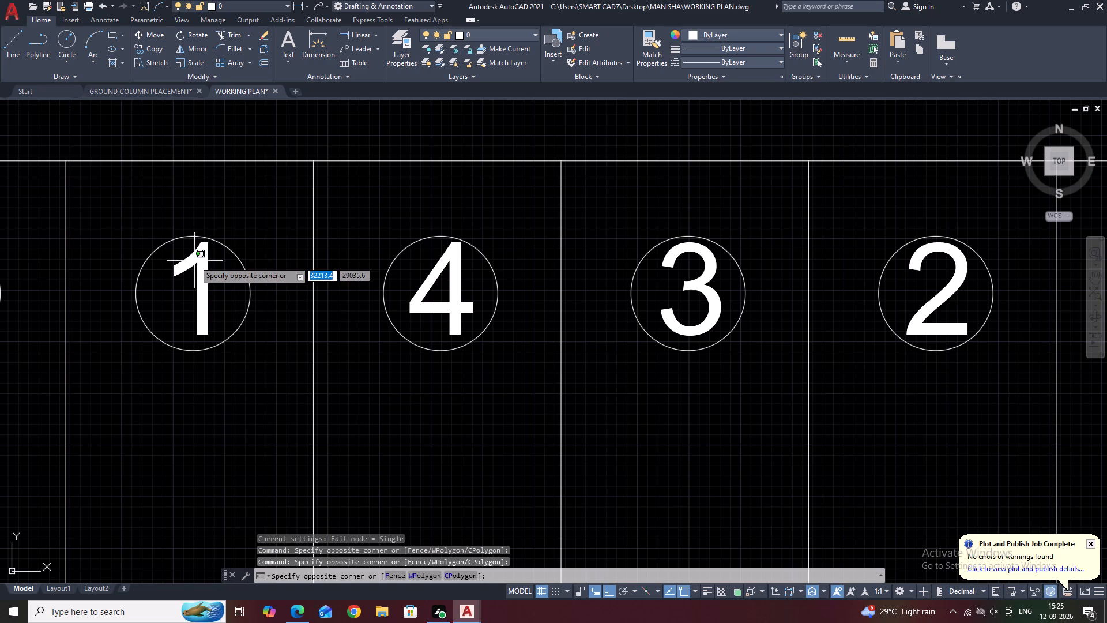
{"action": "double_click", "coordinate": [188, 256]}
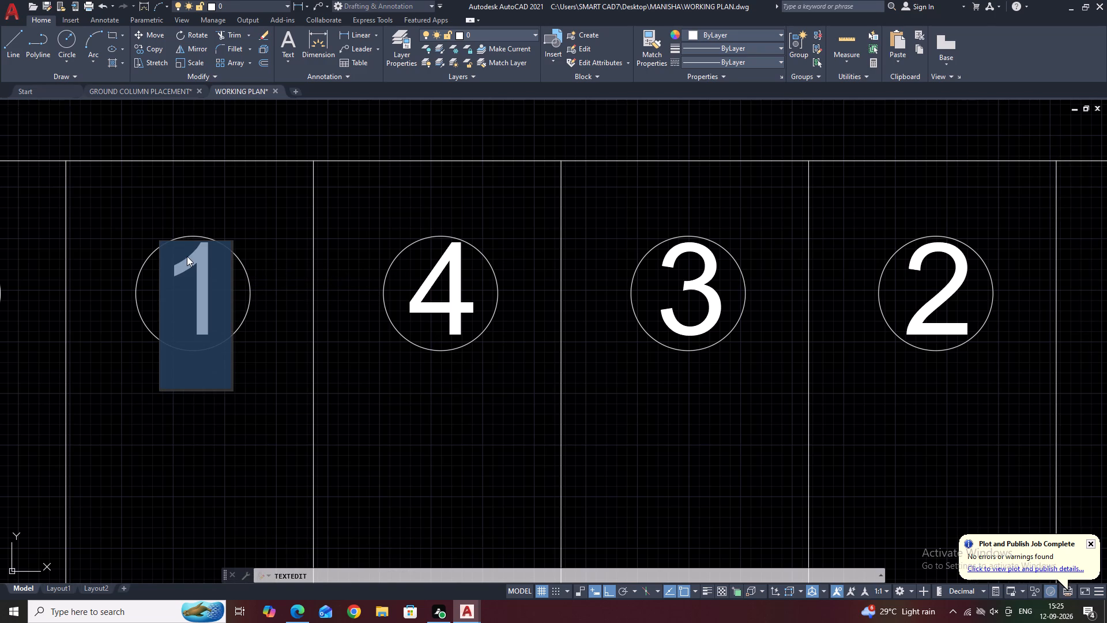
{"action": "key", "text": "5"}
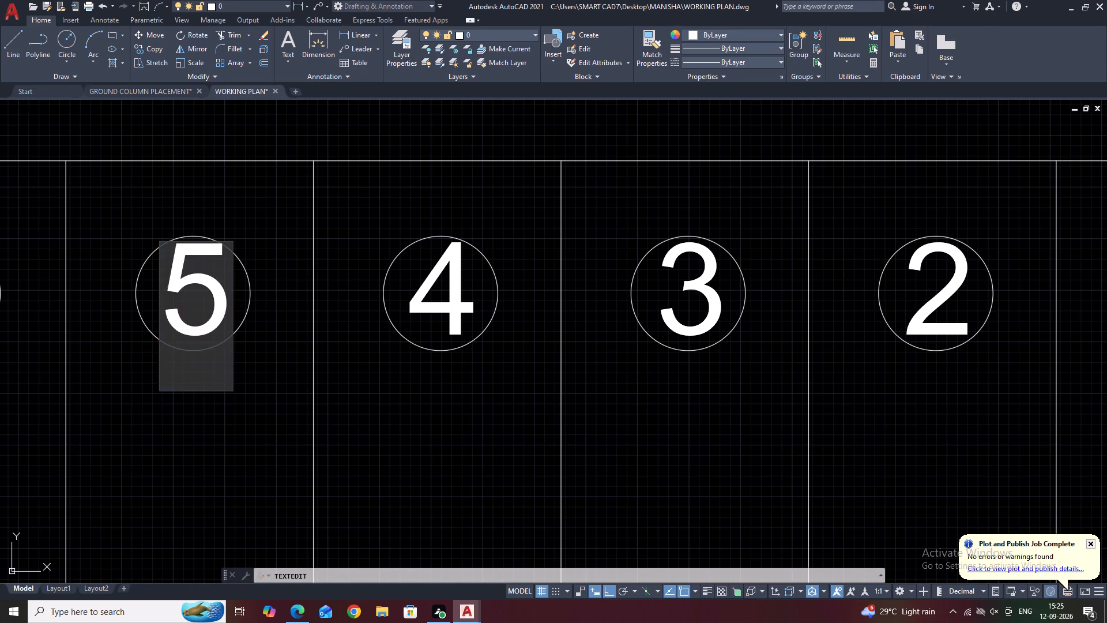
{"action": "middle_click_drag", "start_coordinate": [243, 254], "coordinate": [586, 275]}
{"action": "left_click", "coordinate": [298, 305]}
Change the circled number on the landing next to the fifth tread to 6.
{"action": "left_click", "coordinate": [303, 298]}
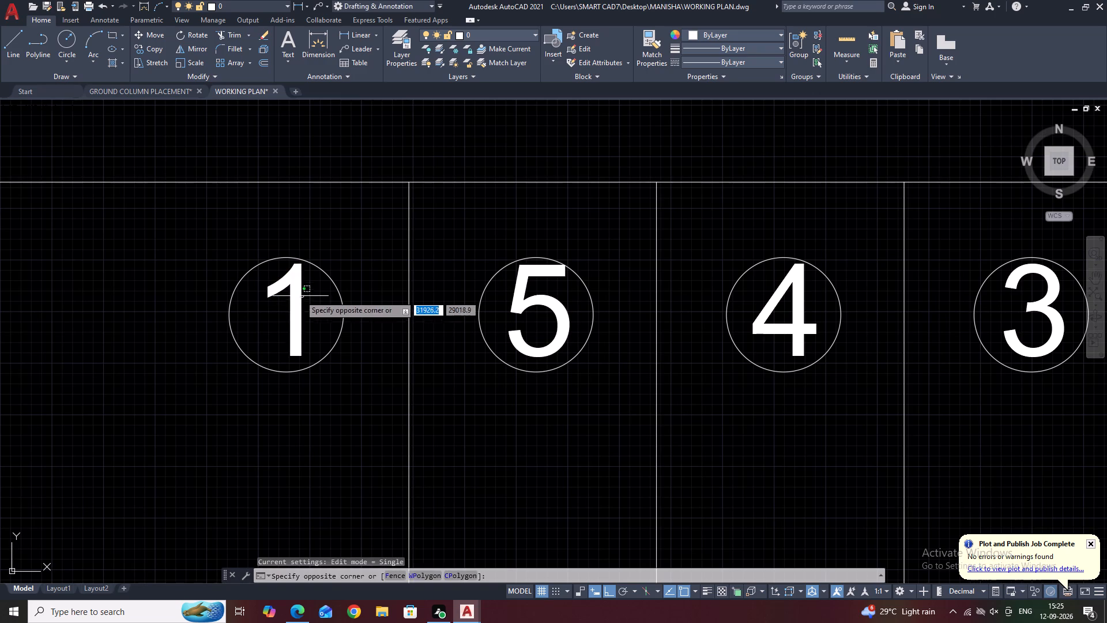
{"action": "double_click", "coordinate": [298, 294]}
{"action": "triple_click", "coordinate": [298, 293]}
{"action": "left_click", "coordinate": [296, 290]}
{"action": "triple_click", "coordinate": [293, 286]}
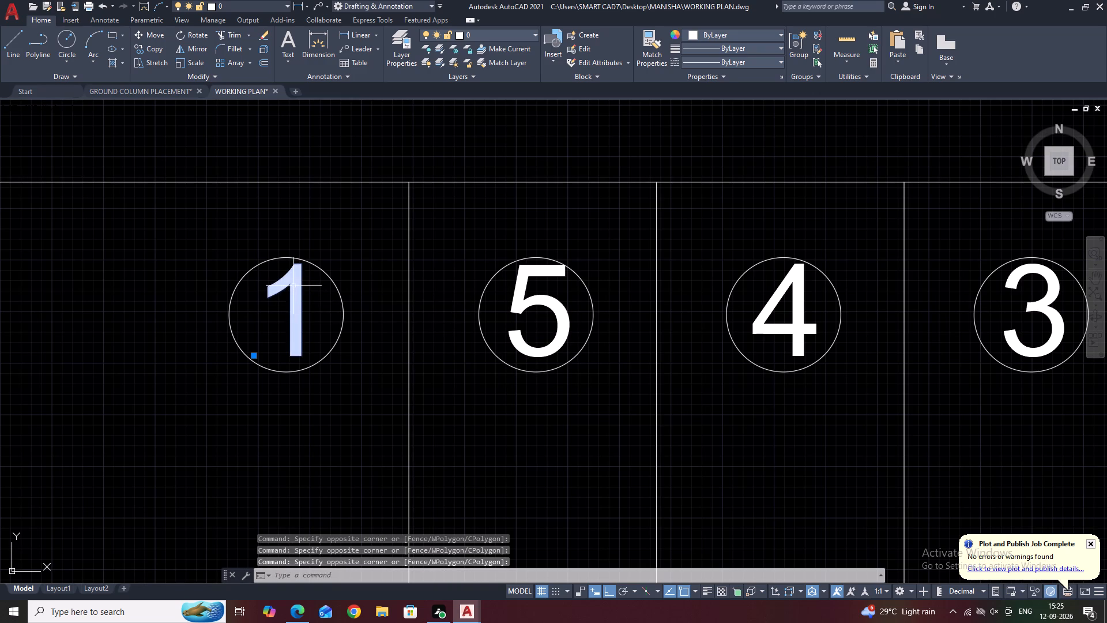
{"action": "triple_click", "coordinate": [293, 286]}
{"action": "double_click", "coordinate": [293, 286]}
{"action": "left_click", "coordinate": [288, 280]}
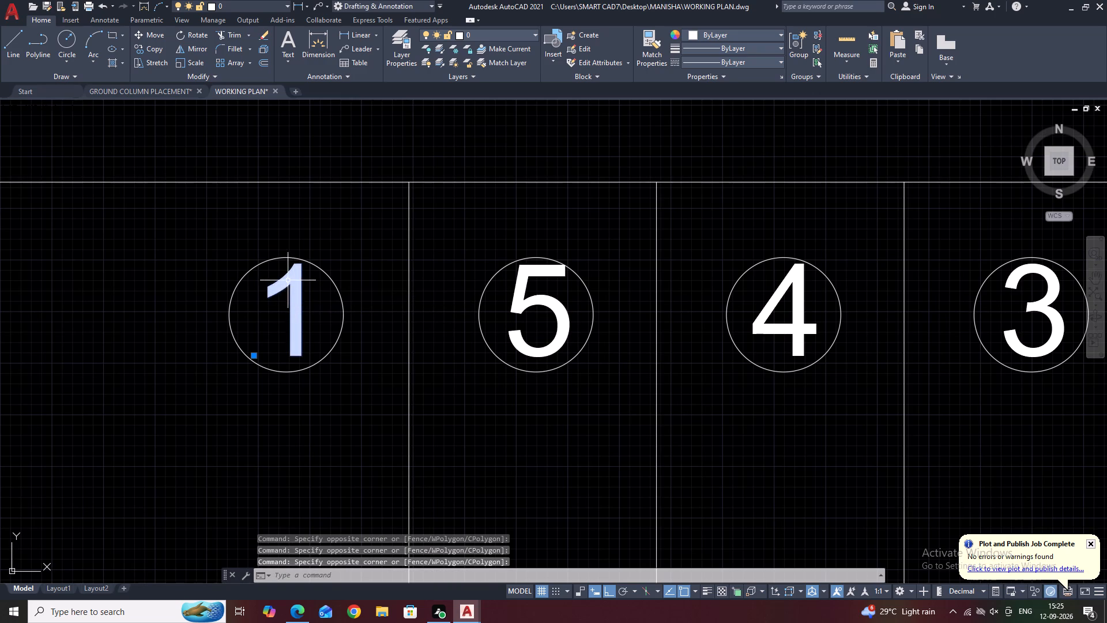
{"action": "left_click", "coordinate": [311, 305]}
{"action": "triple_click", "coordinate": [287, 290]}
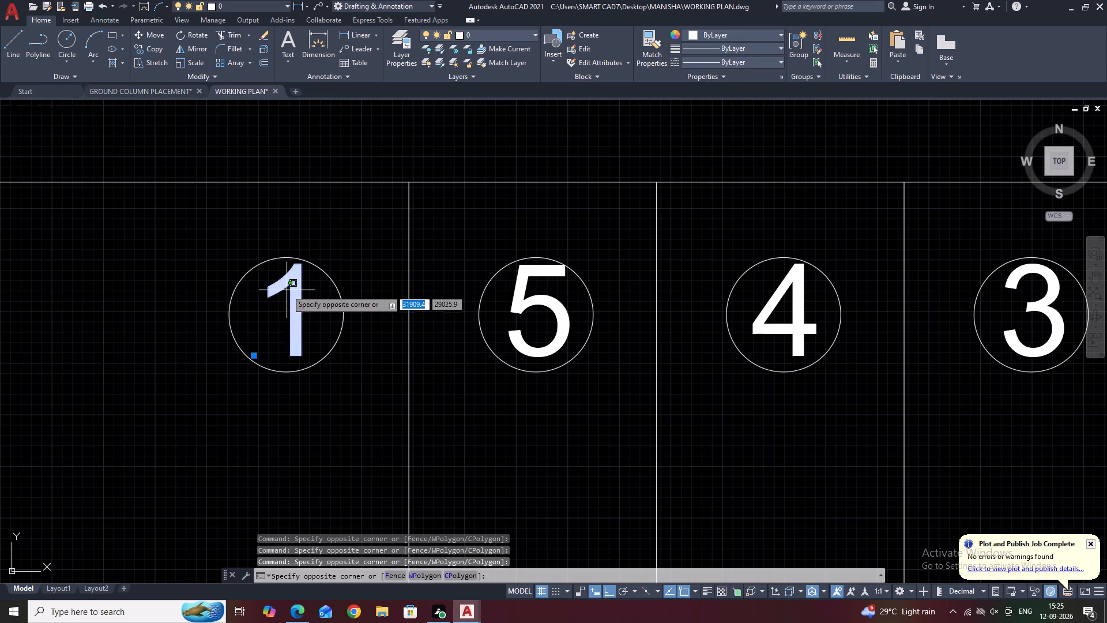
{"action": "left_click", "coordinate": [285, 284]}
{"action": "key", "text": "t"}
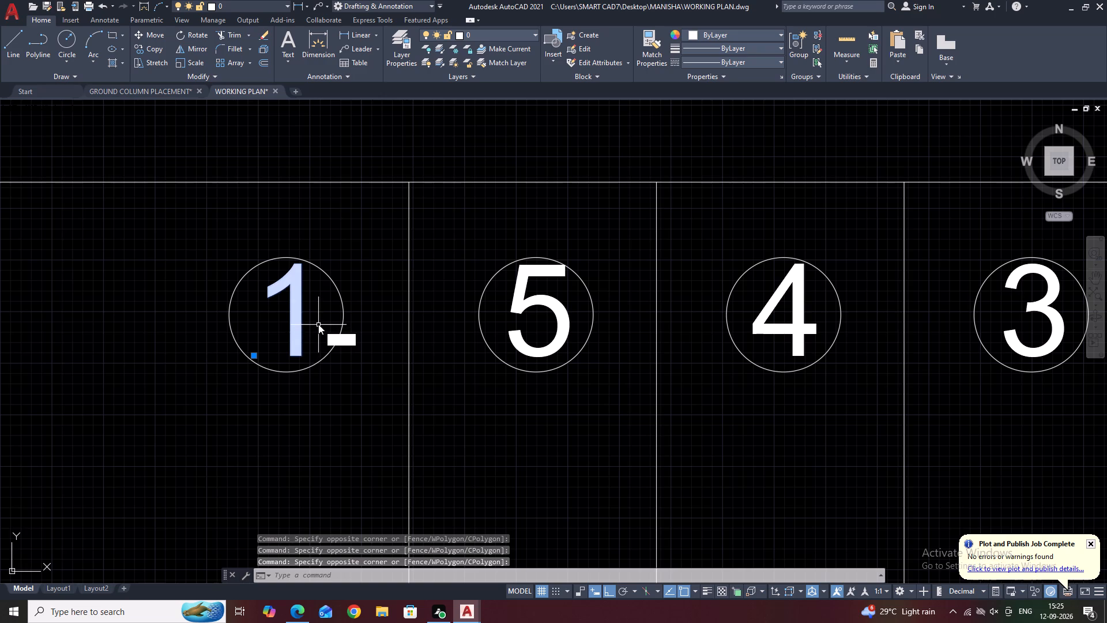
{"action": "key", "text": "e"}
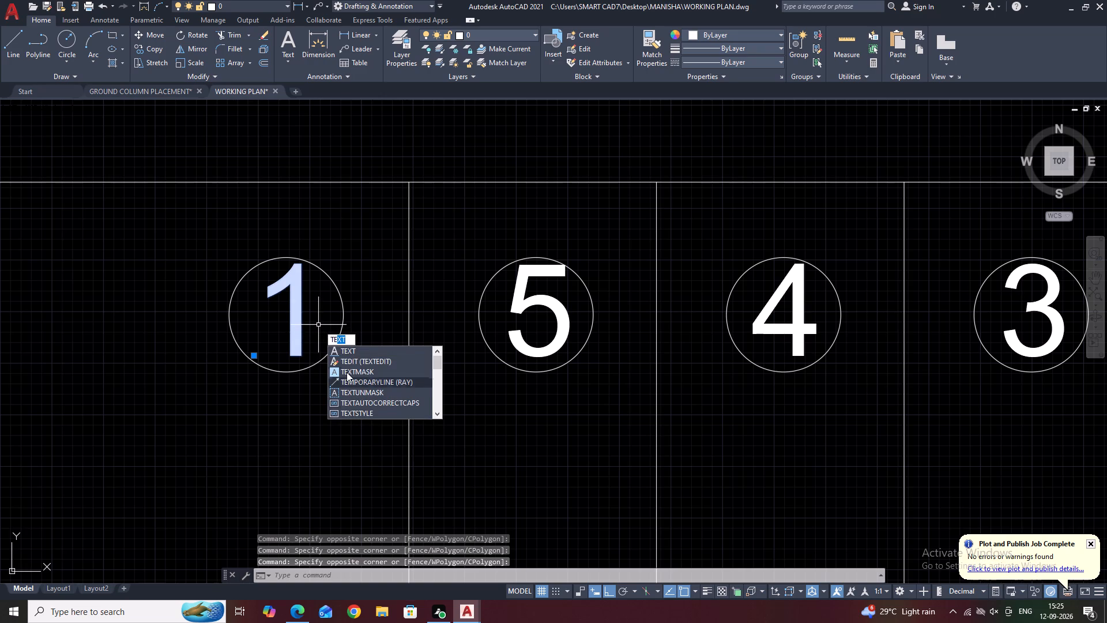
{"action": "left_click", "coordinate": [351, 361]}
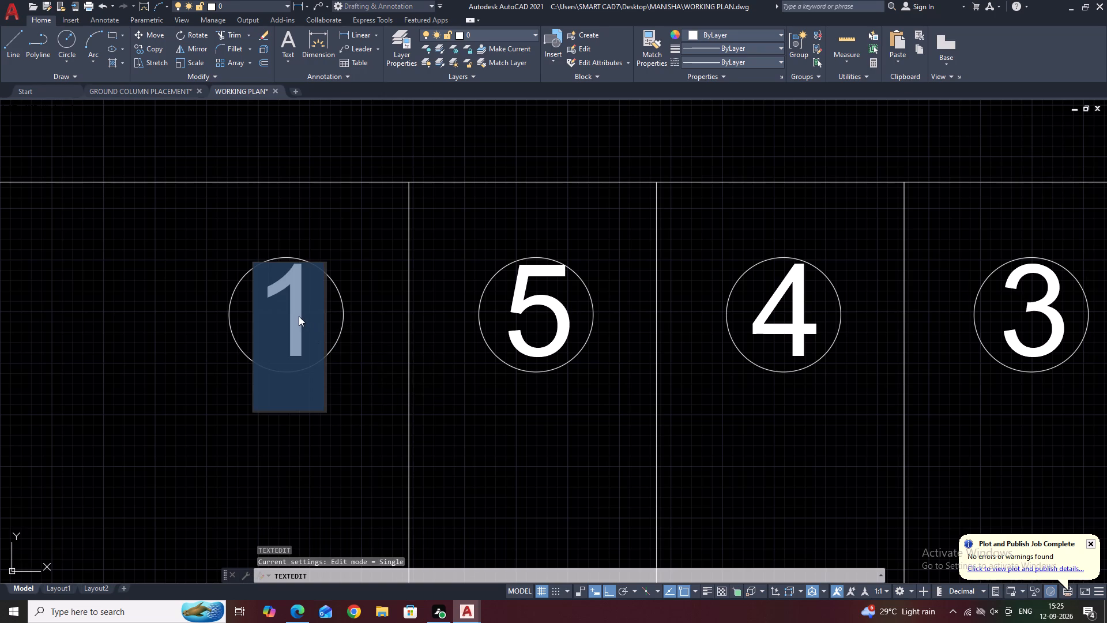
{"action": "key", "text": "6"}
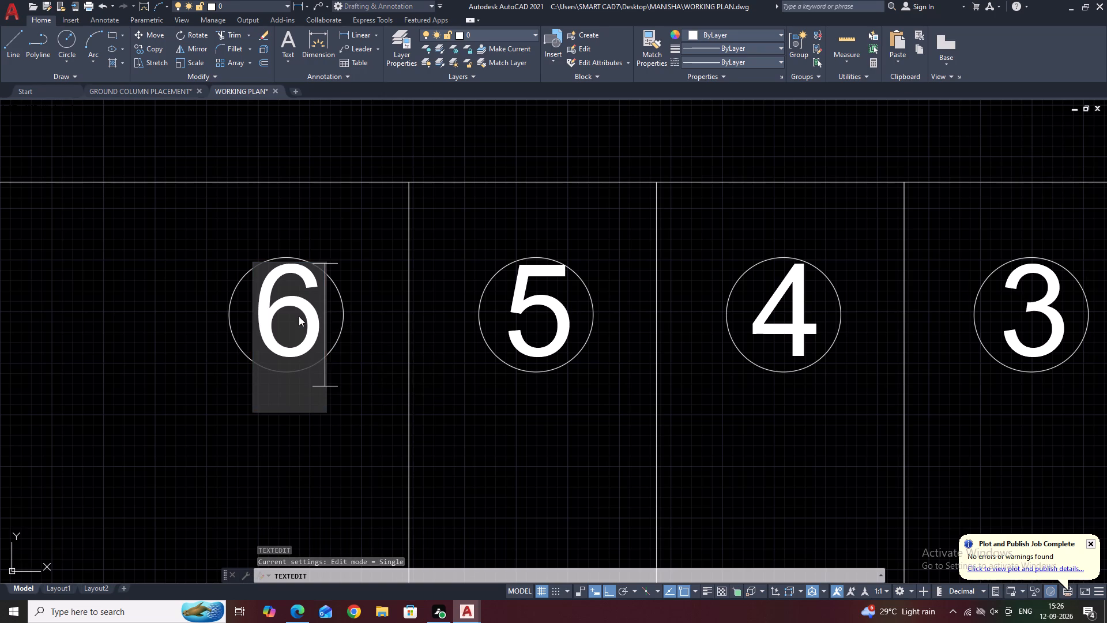
{"action": "left_click", "coordinate": [379, 217]}
Copy the circled 6 from the landing straight down onto the first tread of the flight beside the toilet.
{"action": "scroll", "coordinate": [406, 254], "scroll_direction": "down", "scroll_amount": 5}
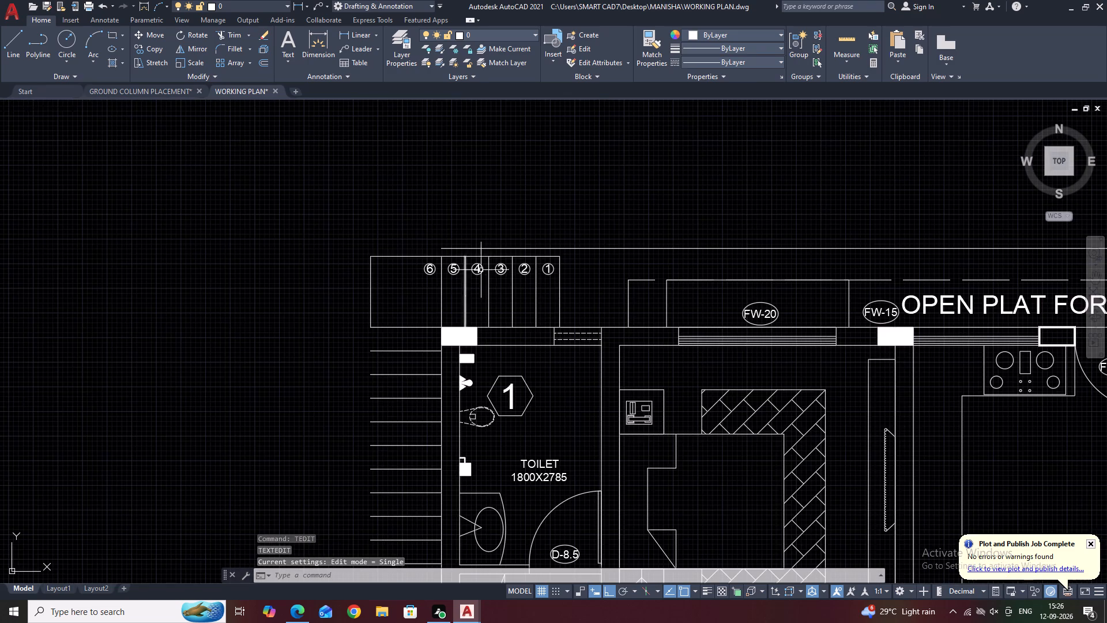
{"action": "middle_click_drag", "start_coordinate": [391, 291], "coordinate": [628, 241]}
{"action": "scroll", "coordinate": [642, 217], "scroll_direction": "up", "scroll_amount": 3}
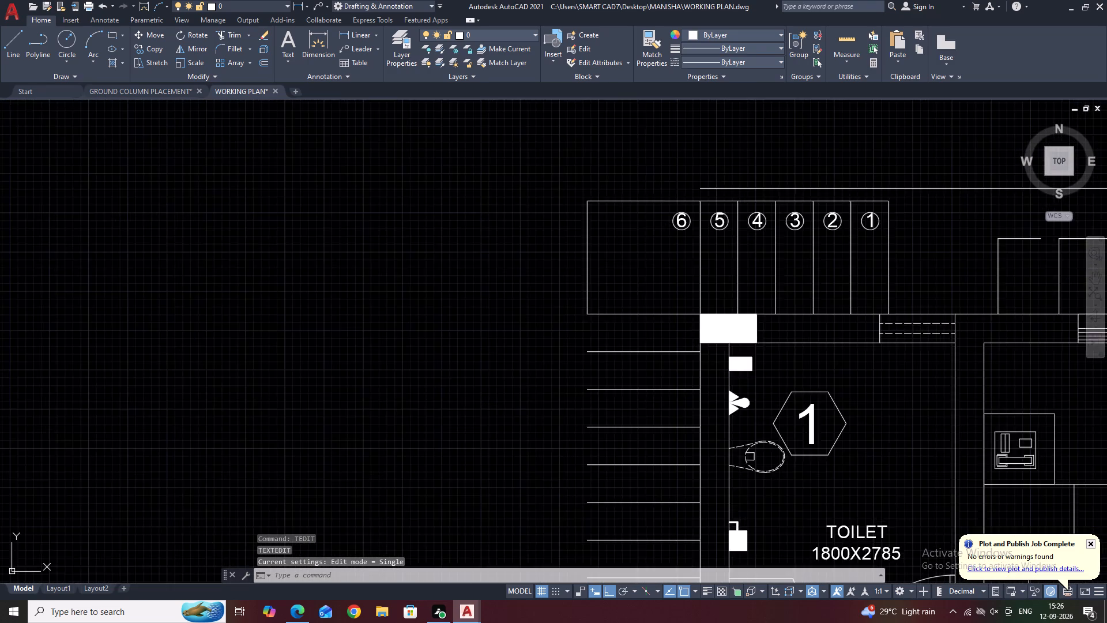
{"action": "middle_click_drag", "start_coordinate": [679, 177], "coordinate": [601, 197]}
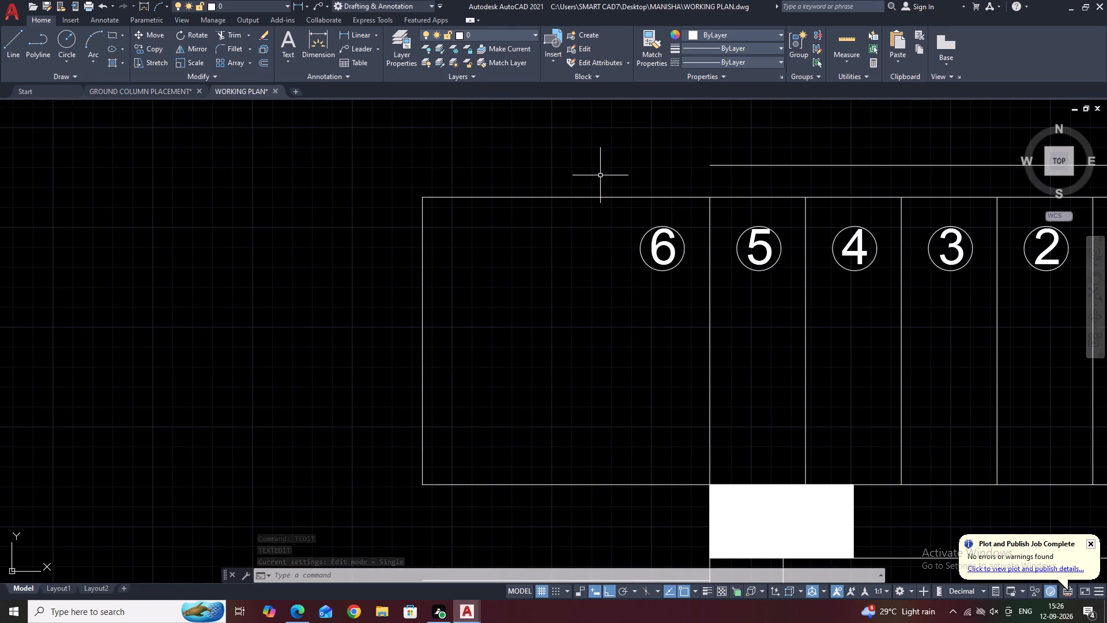
{"action": "left_click", "coordinate": [598, 172]}
{"action": "left_click", "coordinate": [696, 291]}
{"action": "middle_click_drag", "start_coordinate": [663, 237], "coordinate": [649, 161]}
{"action": "type", "text": "CO"}
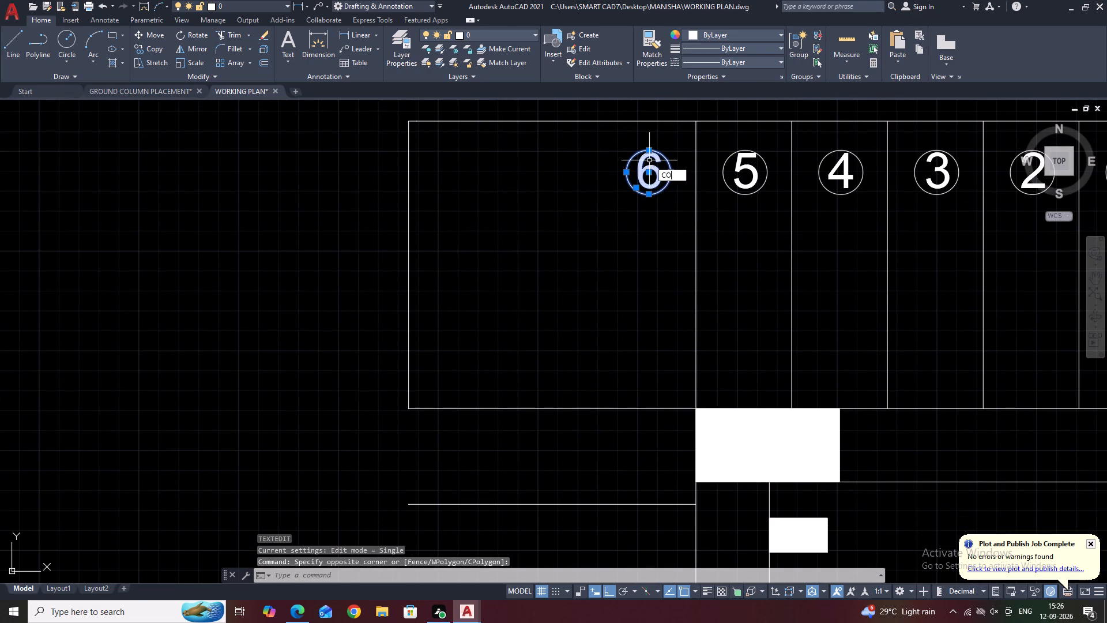
{"action": "key", "text": "space"}
{"action": "left_click", "coordinate": [676, 169]}
{"action": "scroll", "coordinate": [669, 241], "scroll_direction": "down", "scroll_amount": 3}
{"action": "middle_click_drag", "start_coordinate": [683, 351], "coordinate": [684, 352]}
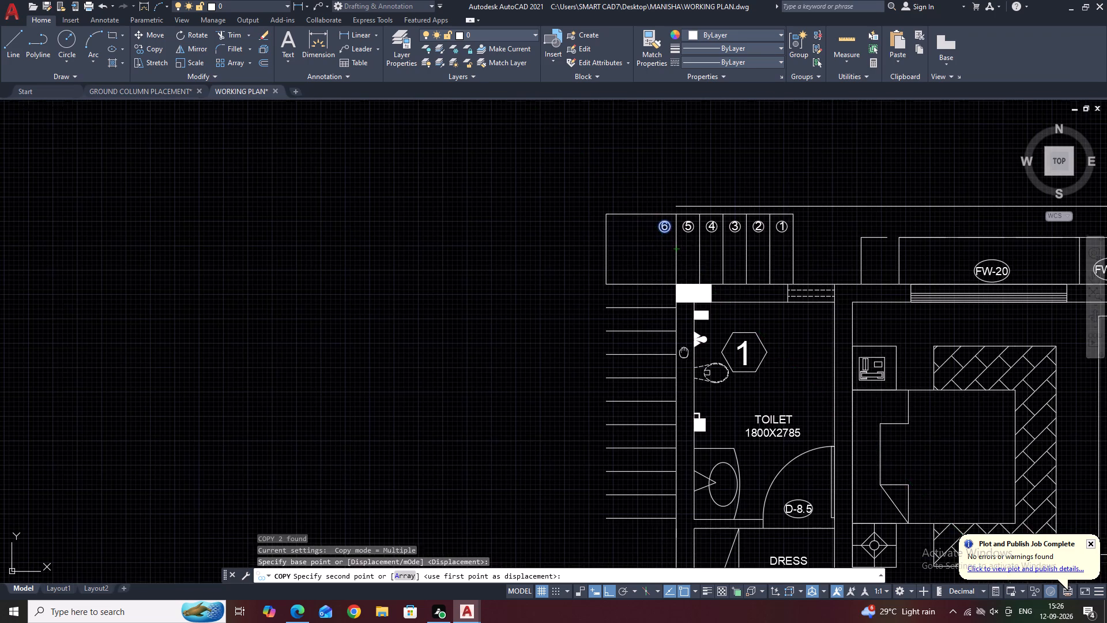
{"action": "middle_click_drag", "start_coordinate": [684, 352], "coordinate": [664, 246]}
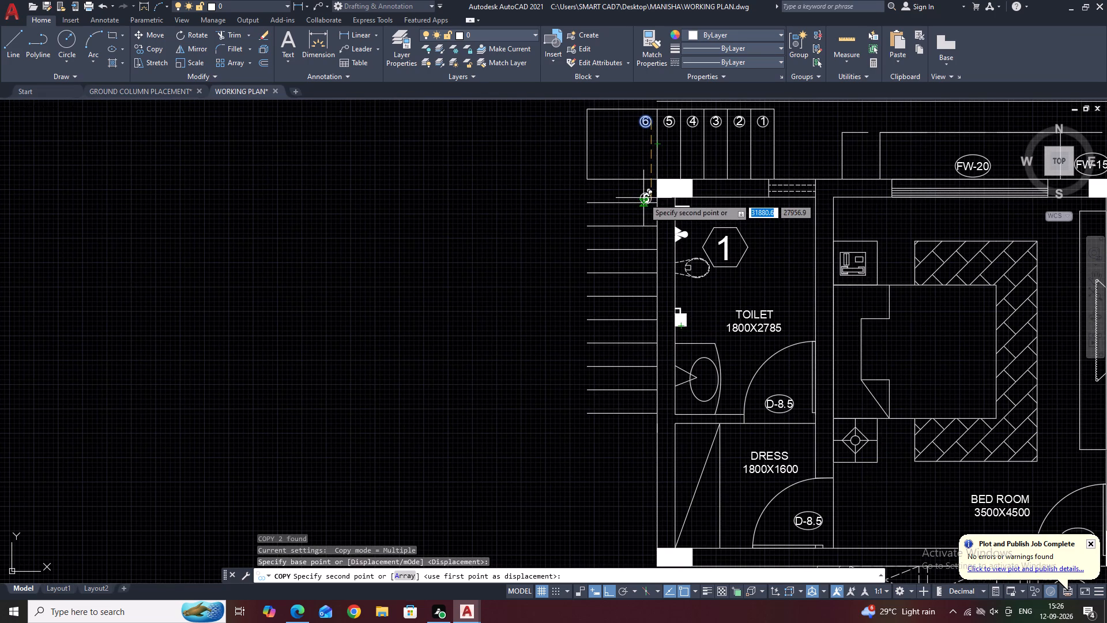
{"action": "scroll", "coordinate": [643, 198], "scroll_direction": "up", "scroll_amount": 3}
{"action": "left_click", "coordinate": [644, 267]}
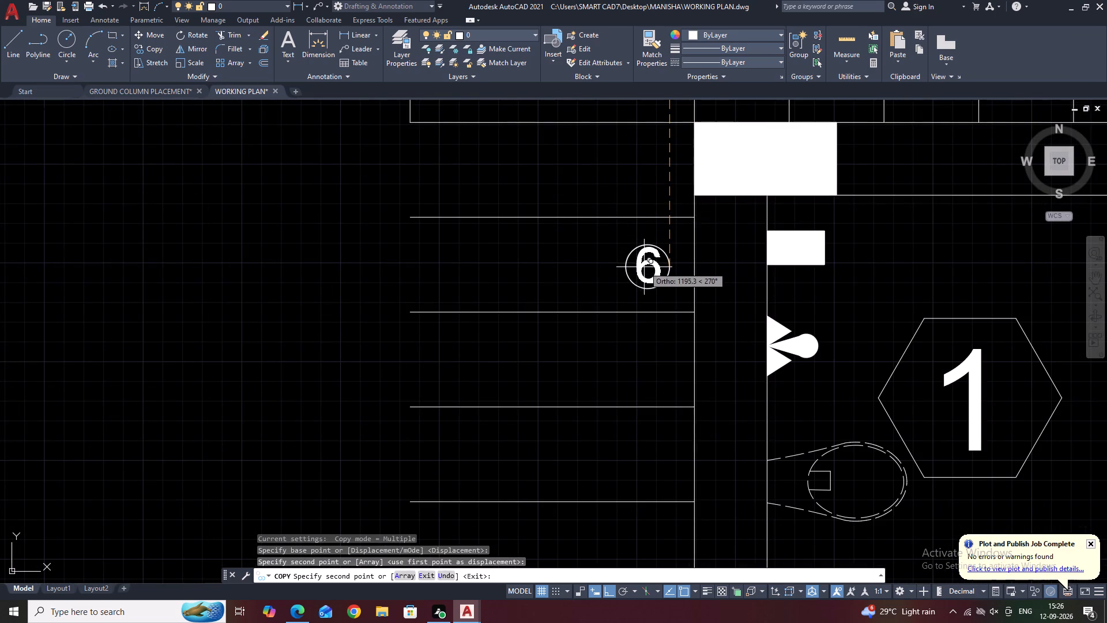
{"action": "key", "text": "Escape"}
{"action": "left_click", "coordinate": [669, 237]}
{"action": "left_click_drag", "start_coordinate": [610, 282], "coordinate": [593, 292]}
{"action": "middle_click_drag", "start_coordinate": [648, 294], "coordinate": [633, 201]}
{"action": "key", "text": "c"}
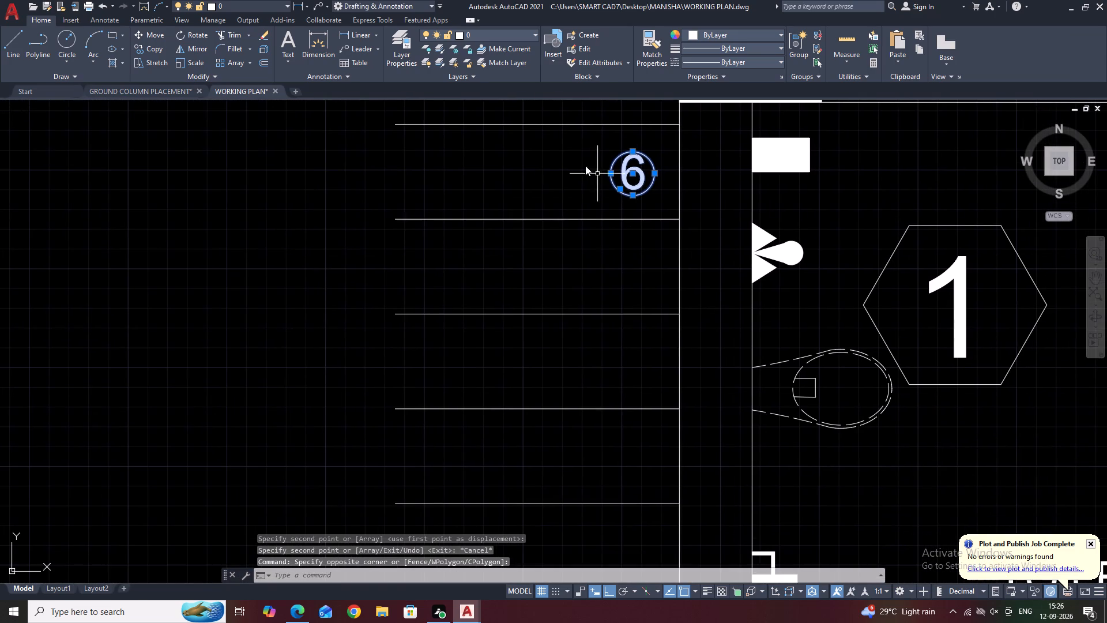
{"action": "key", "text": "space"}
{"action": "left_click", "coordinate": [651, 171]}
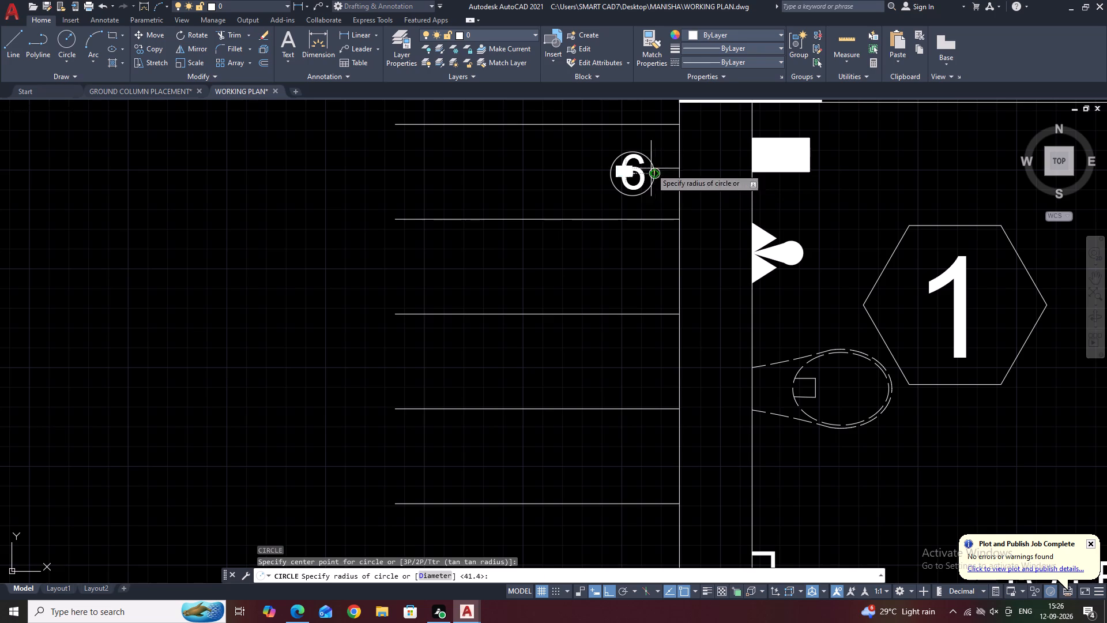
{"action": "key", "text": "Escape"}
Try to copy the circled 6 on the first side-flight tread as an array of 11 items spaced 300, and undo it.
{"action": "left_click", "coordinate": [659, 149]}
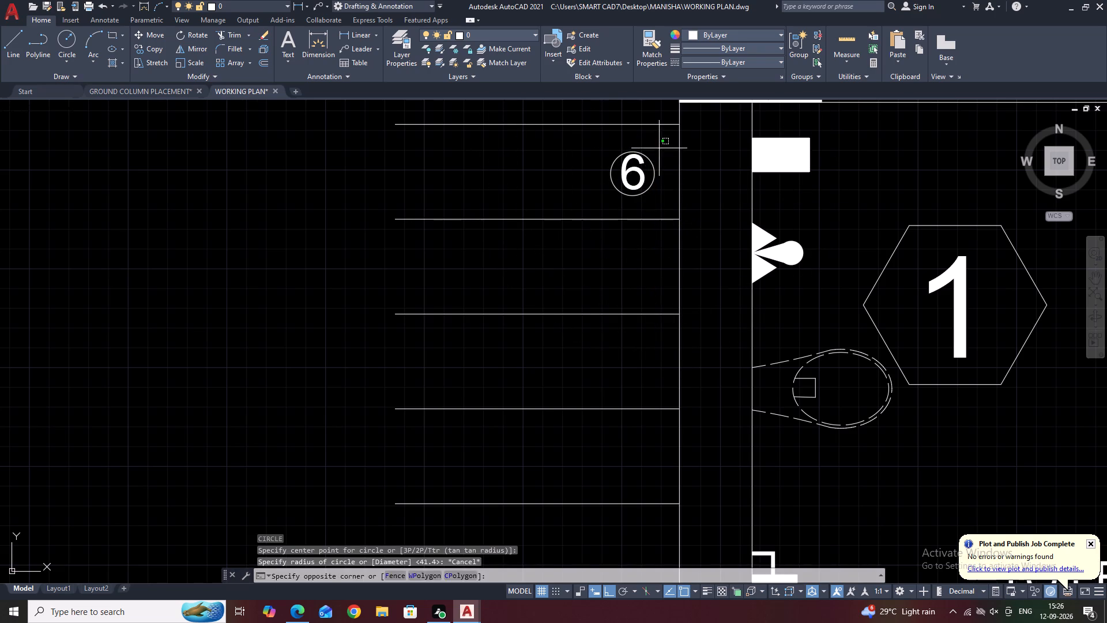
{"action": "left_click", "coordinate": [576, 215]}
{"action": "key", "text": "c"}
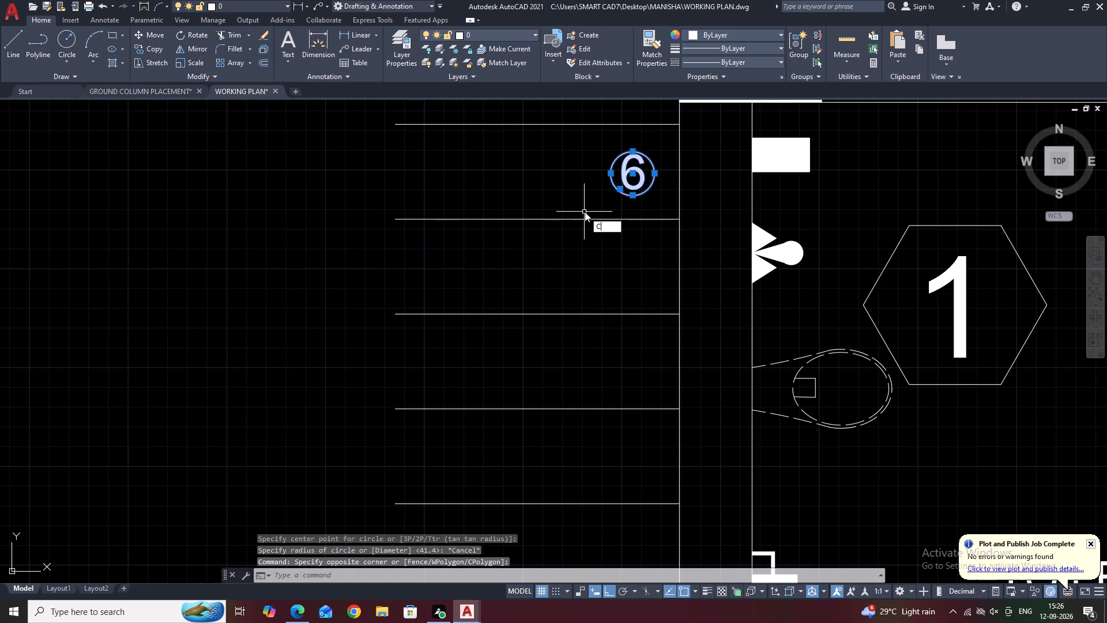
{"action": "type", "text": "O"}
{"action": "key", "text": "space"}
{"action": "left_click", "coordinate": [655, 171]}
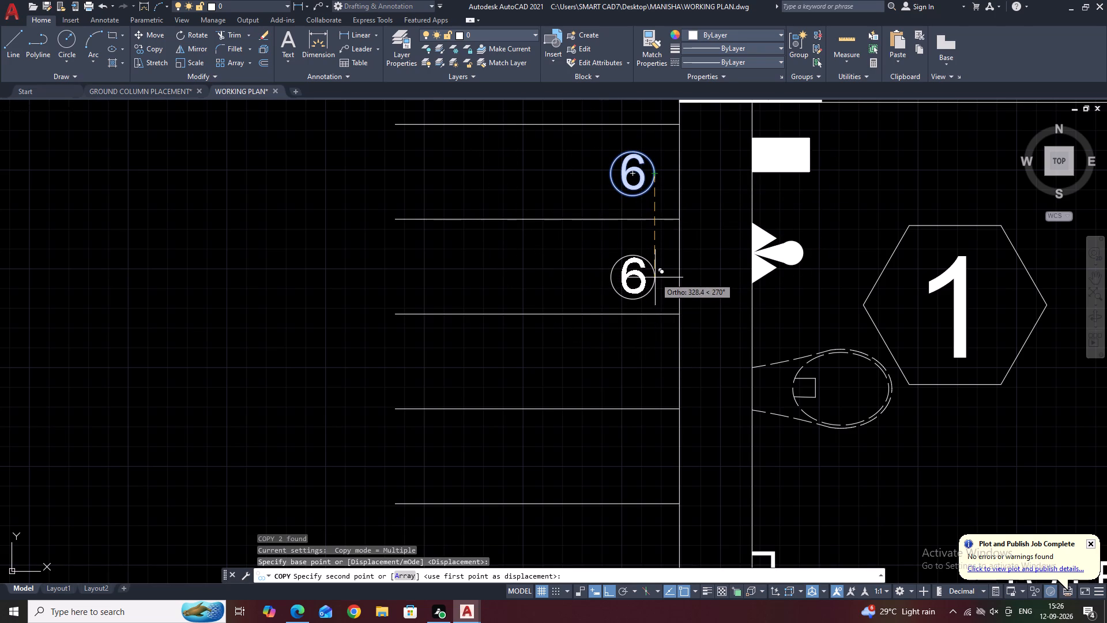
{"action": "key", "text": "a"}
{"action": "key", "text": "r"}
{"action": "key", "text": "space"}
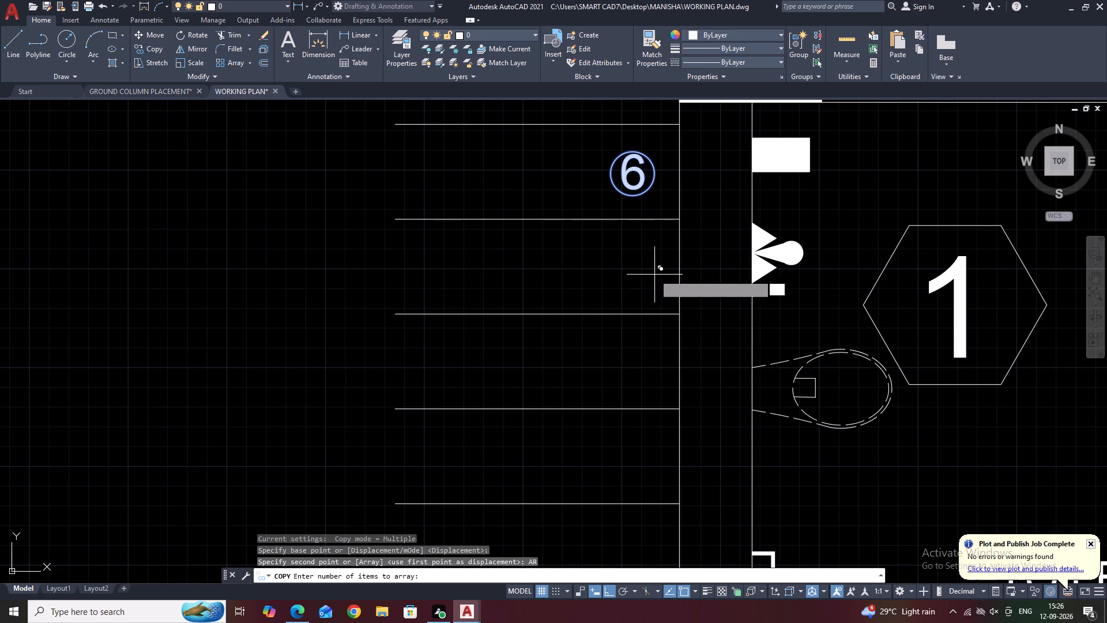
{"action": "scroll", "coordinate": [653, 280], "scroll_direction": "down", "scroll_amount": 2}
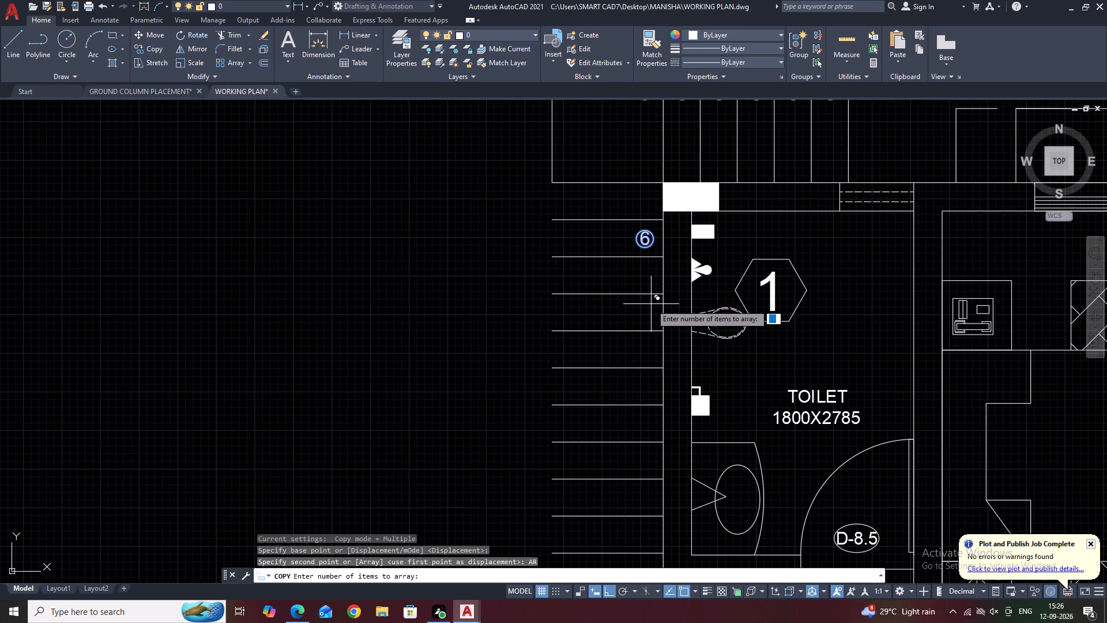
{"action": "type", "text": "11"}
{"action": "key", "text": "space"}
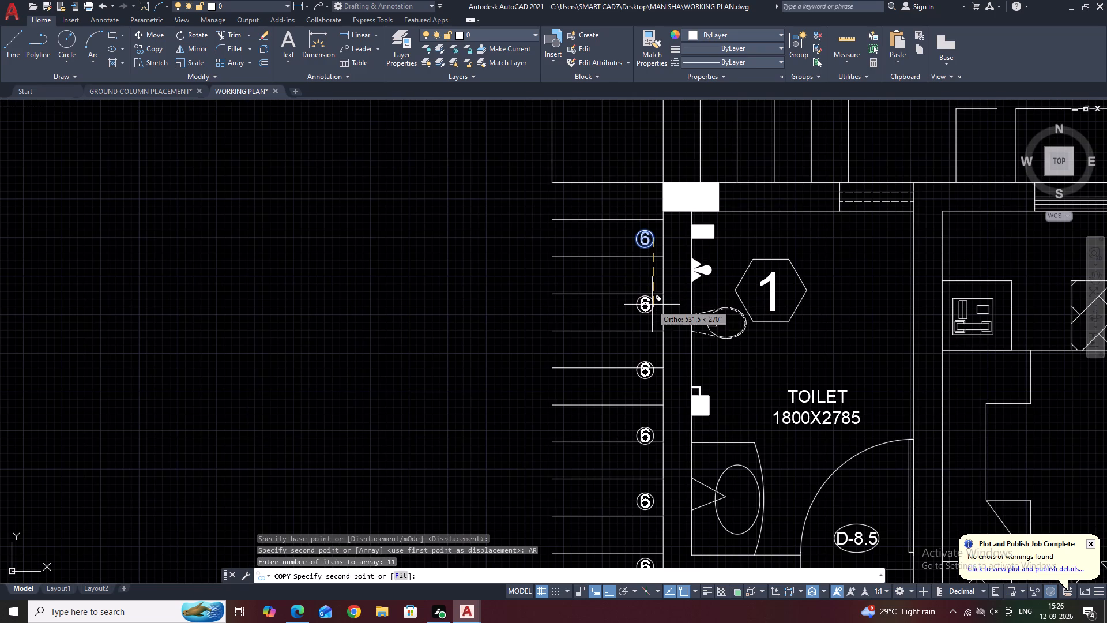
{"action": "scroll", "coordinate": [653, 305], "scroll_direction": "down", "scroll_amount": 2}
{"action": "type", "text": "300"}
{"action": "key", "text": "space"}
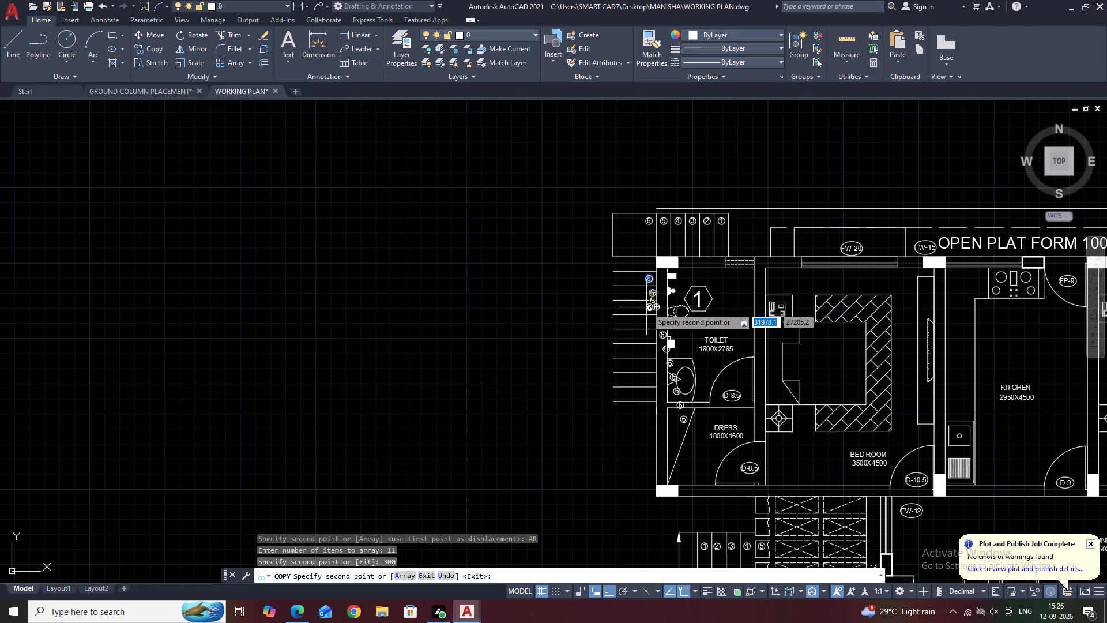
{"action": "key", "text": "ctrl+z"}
Copy the circled 6 straight down the flight beside the toilet as an array of 11 items spaced 300.
{"action": "scroll", "coordinate": [635, 284], "scroll_direction": "down", "scroll_amount": 3}
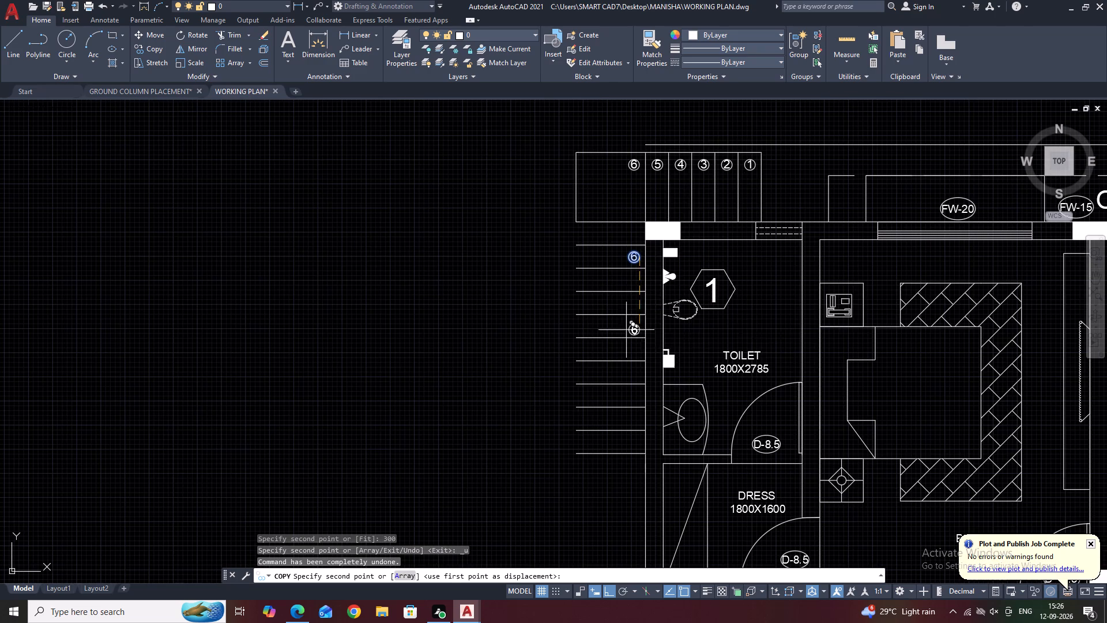
{"action": "scroll", "coordinate": [635, 314], "scroll_direction": "up", "scroll_amount": 2}
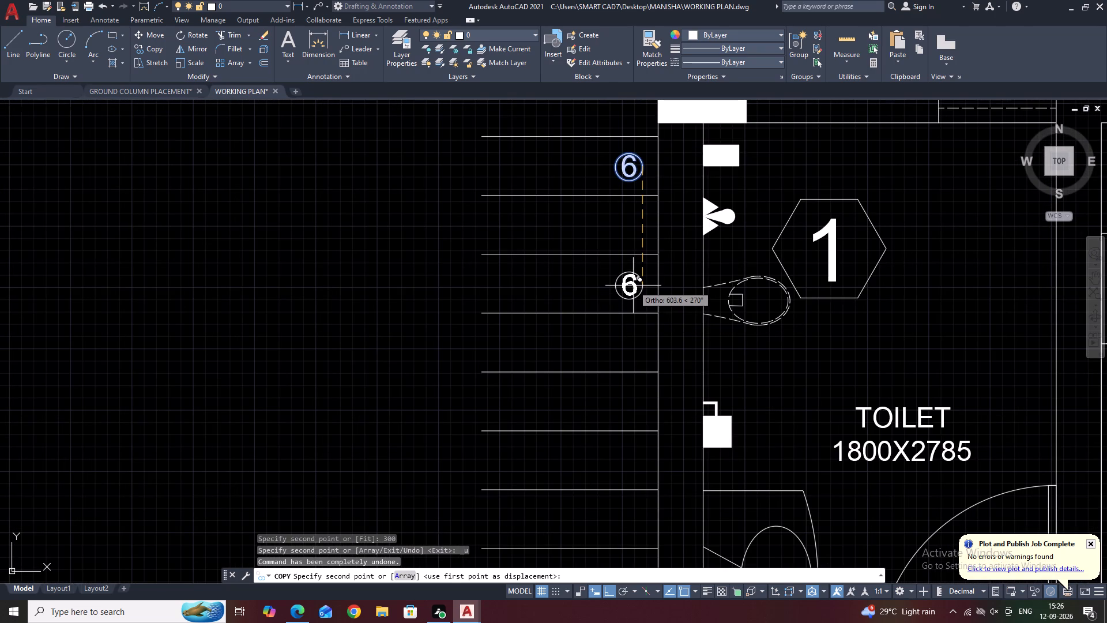
{"action": "key", "text": "a"}
{"action": "type", "text": "R"}
{"action": "key", "text": "space"}
{"action": "type", "text": "1"}
{"action": "key", "text": "space"}
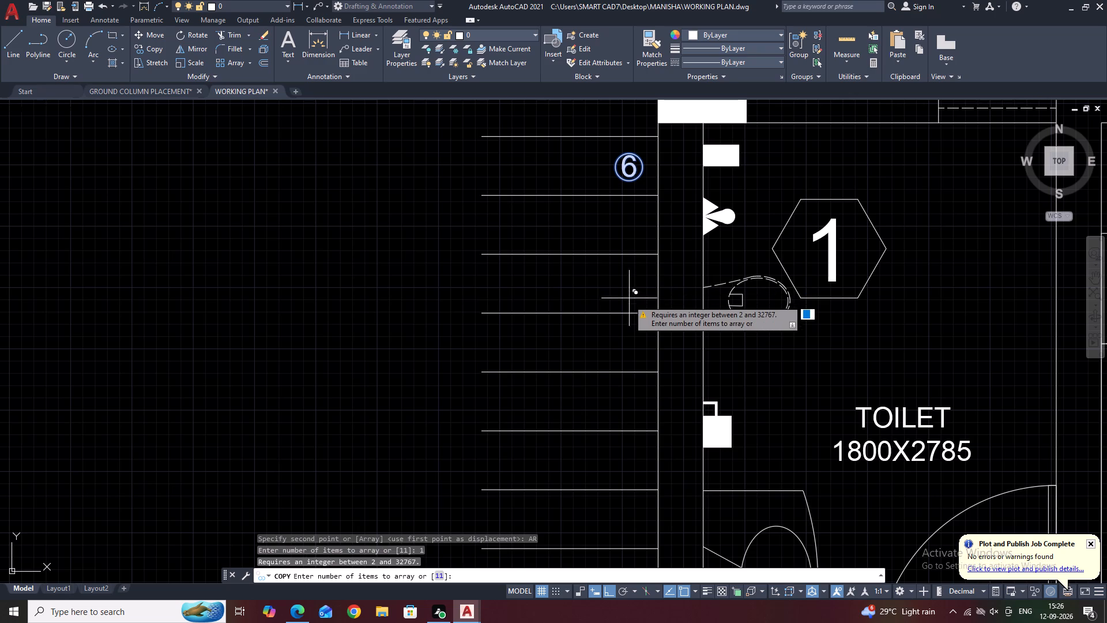
{"action": "type", "text": "11"}
{"action": "key", "text": "space"}
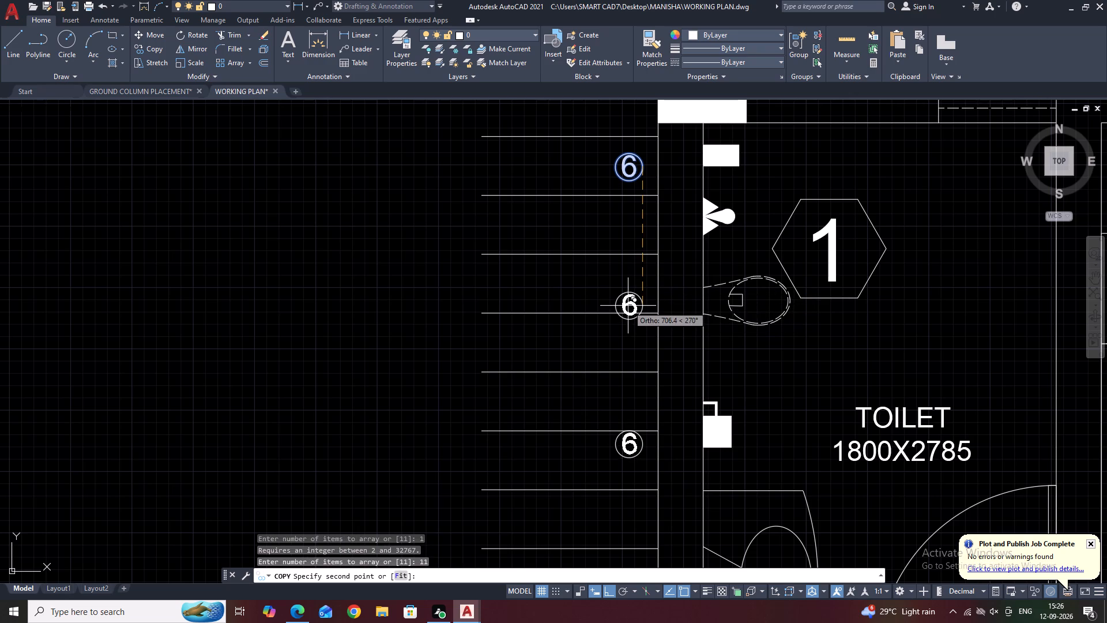
{"action": "scroll", "coordinate": [628, 284], "scroll_direction": "down", "scroll_amount": 3}
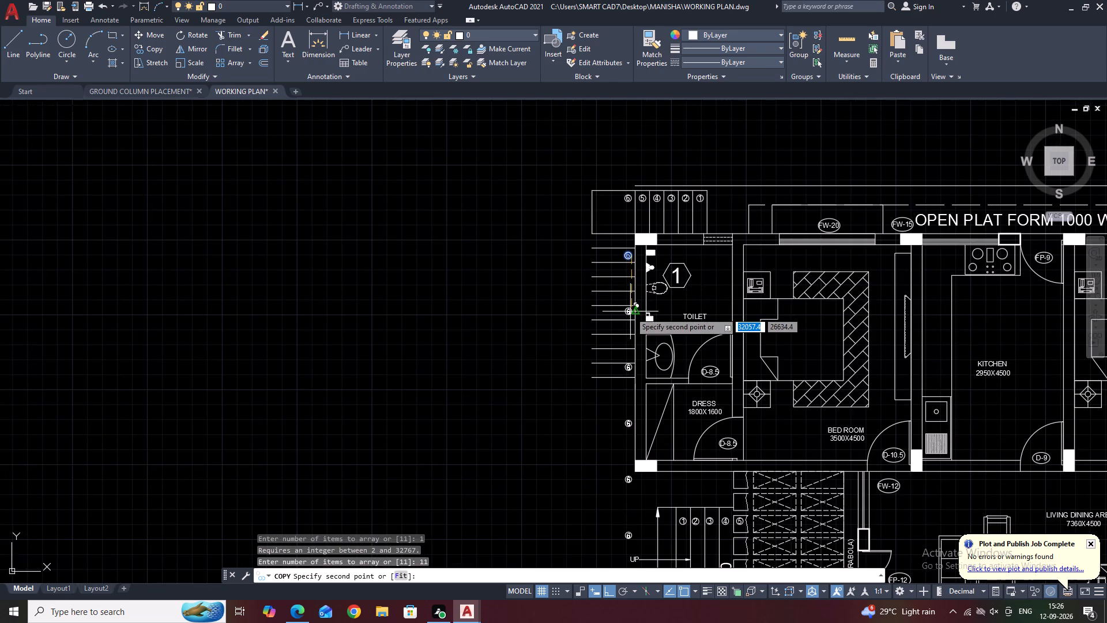
{"action": "scroll", "coordinate": [630, 298], "scroll_direction": "up", "scroll_amount": 3}
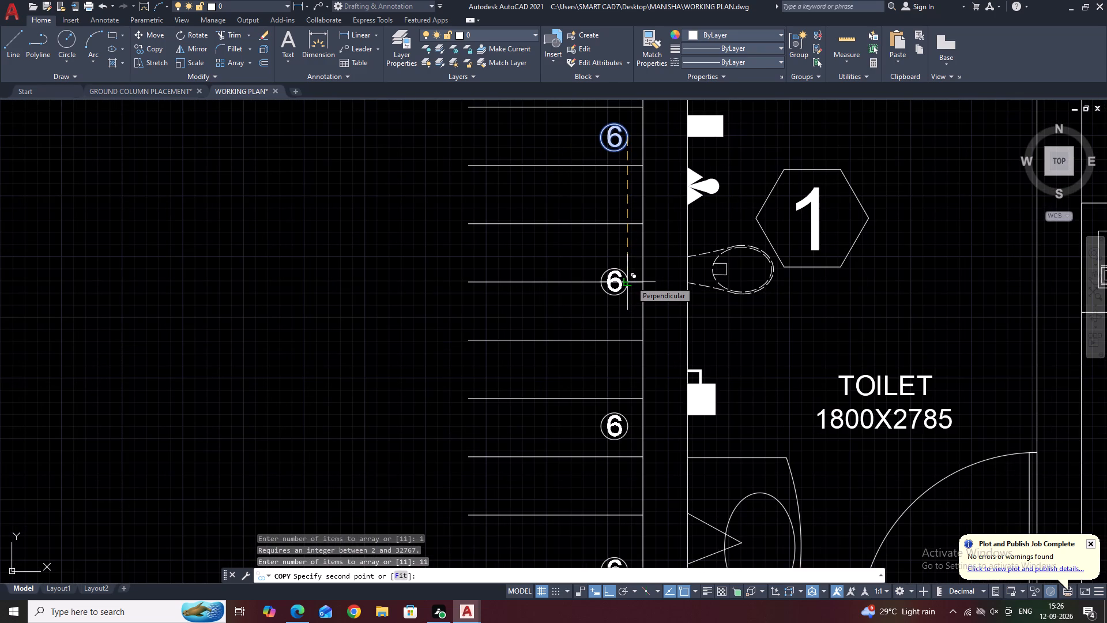
{"action": "type", "text": "300"}
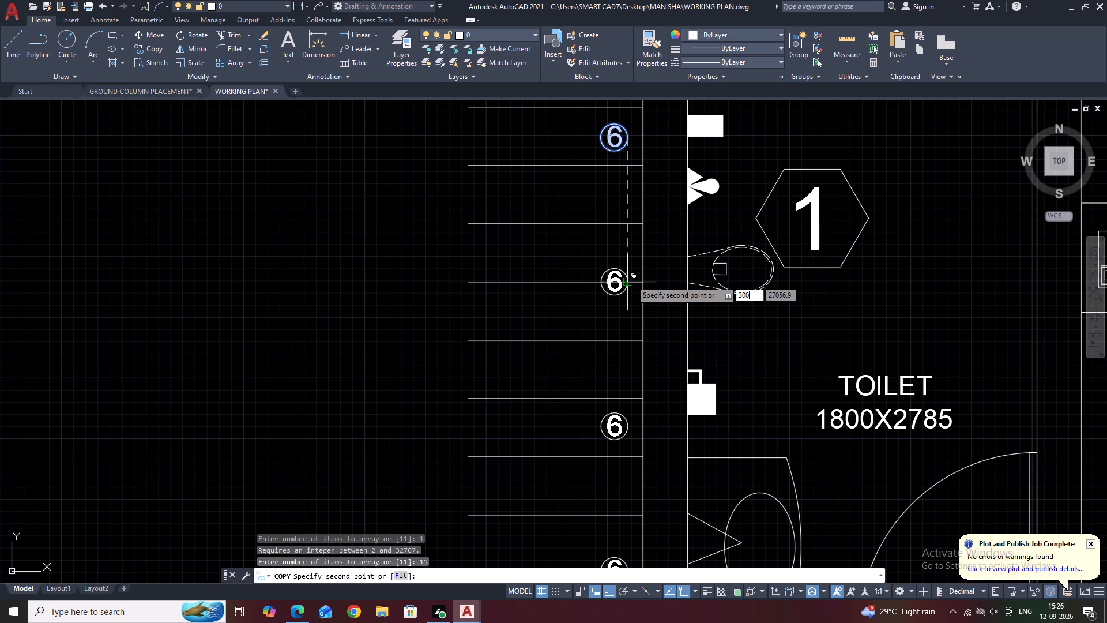
{"action": "key", "text": "Return"}
{"action": "key", "text": "Escape"}
{"action": "scroll", "coordinate": [632, 267], "scroll_direction": "down", "scroll_amount": 2}
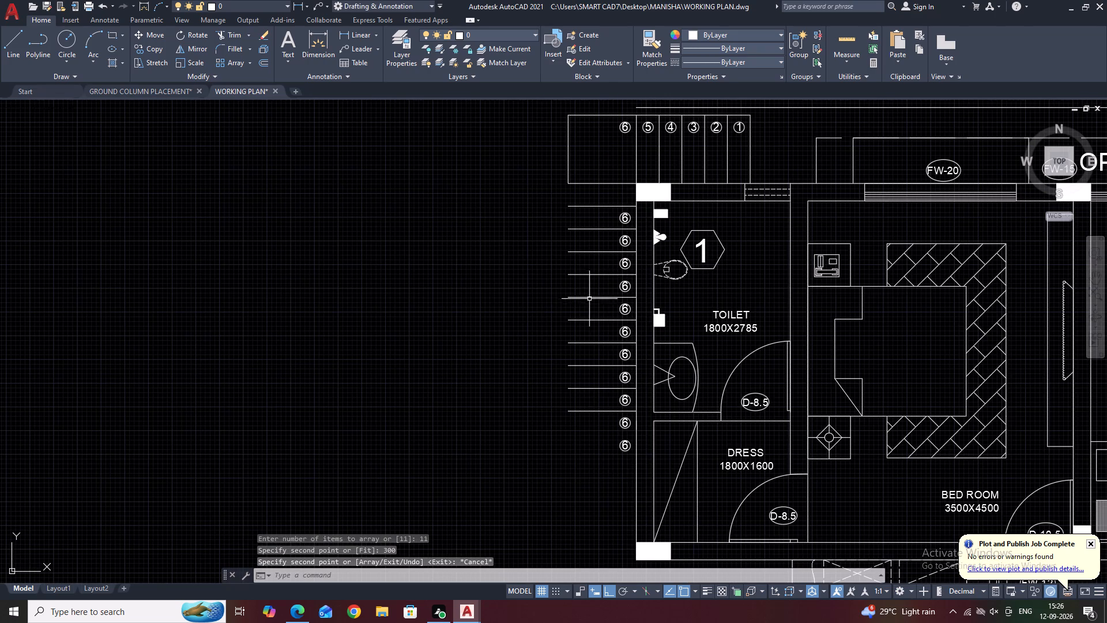
Change the circled number on the first tread of the flight beside the toilet to 7.
{"action": "middle_click_drag", "start_coordinate": [592, 300], "coordinate": [613, 354]}
{"action": "scroll", "coordinate": [650, 275], "scroll_direction": "up", "scroll_amount": 2}
{"action": "double_click", "coordinate": [645, 268]}
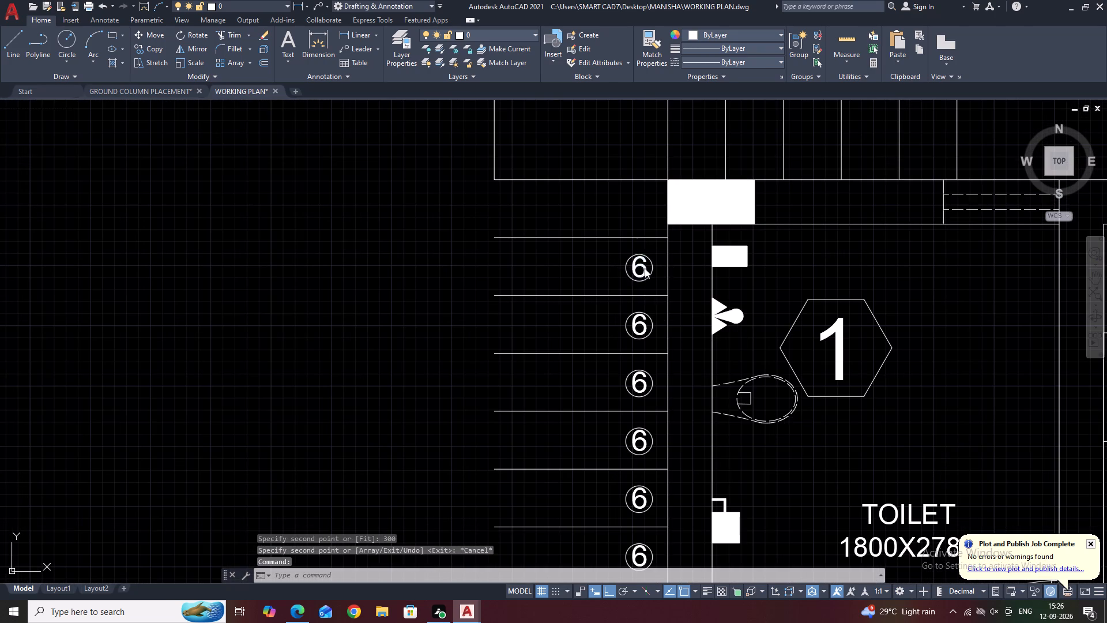
{"action": "key", "text": "7"}
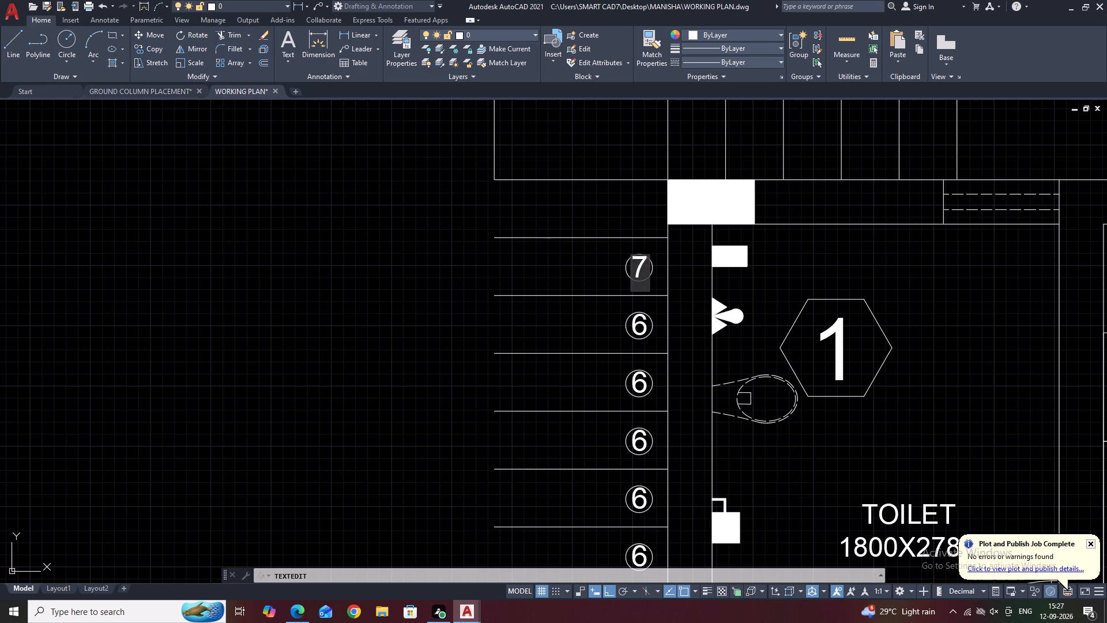
{"action": "left_click", "coordinate": [642, 319]}
Change the circled numbers on the second and third treads of the flight beside the toilet to 8 and 9.
{"action": "left_click", "coordinate": [642, 321]}
{"action": "double_click", "coordinate": [637, 323]}
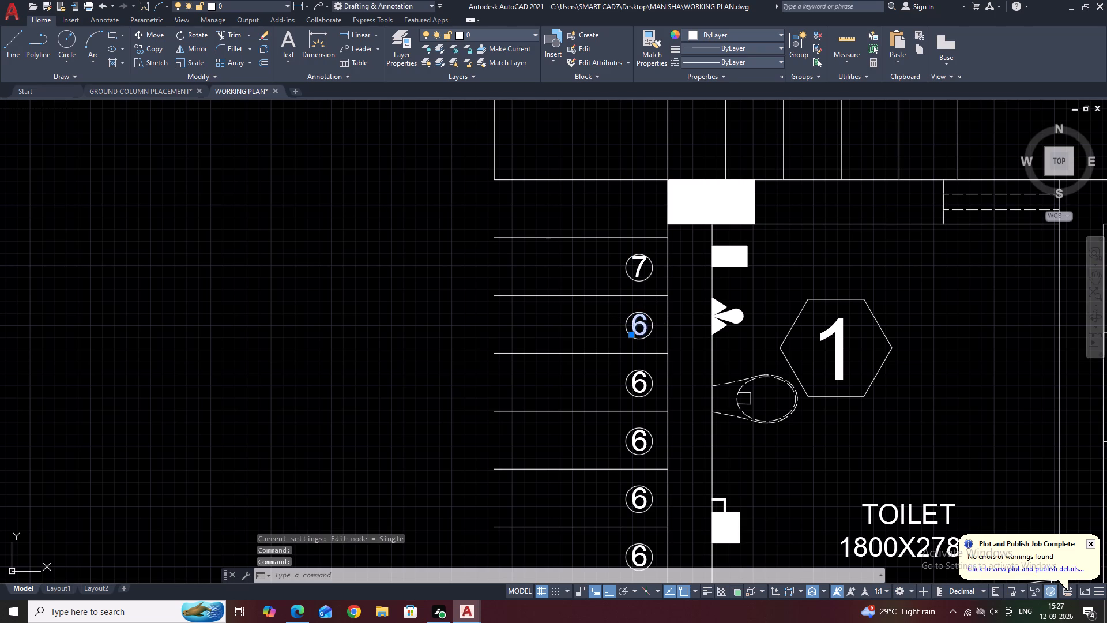
{"action": "key", "text": "8"}
{"action": "middle_click_drag", "start_coordinate": [644, 343], "coordinate": [598, 252]}
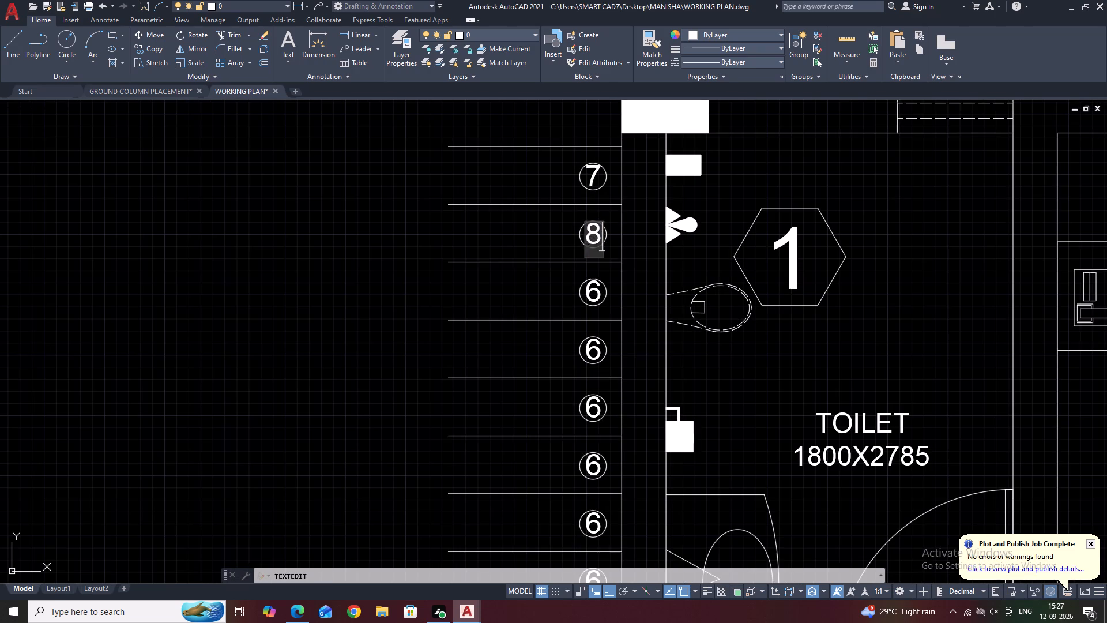
{"action": "left_click", "coordinate": [577, 280]}
{"action": "double_click", "coordinate": [593, 291]}
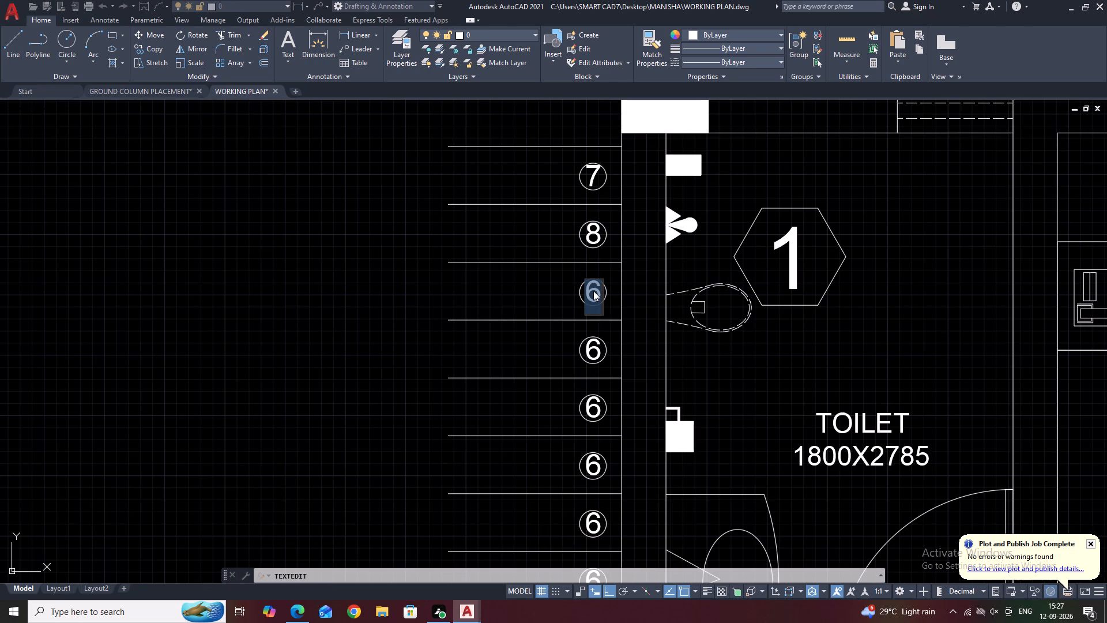
{"action": "key", "text": "9"}
Change the circled 6s on the two treads below the 9 to 10 and 11.
{"action": "middle_click_drag", "start_coordinate": [596, 301], "coordinate": [647, 205]}
{"action": "scroll", "coordinate": [644, 249], "scroll_direction": "up", "scroll_amount": 2}
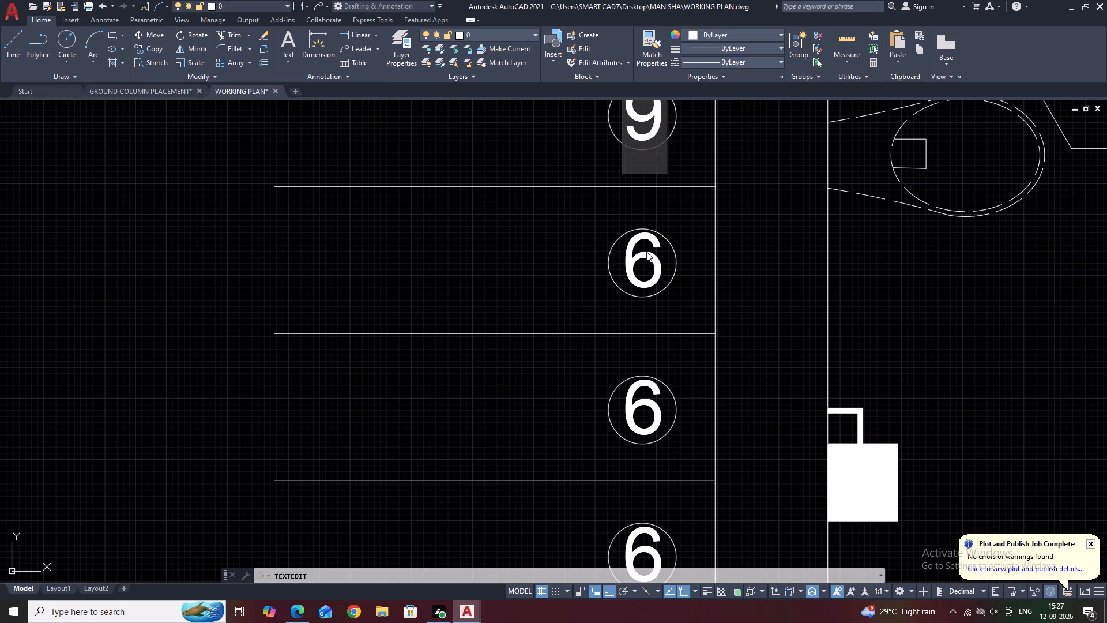
{"action": "left_click", "coordinate": [646, 252]}
{"action": "double_click", "coordinate": [646, 258]}
{"action": "type", "text": "10"}
{"action": "middle_click_drag", "start_coordinate": [641, 337], "coordinate": [683, 224]}
{"action": "left_click", "coordinate": [685, 270]}
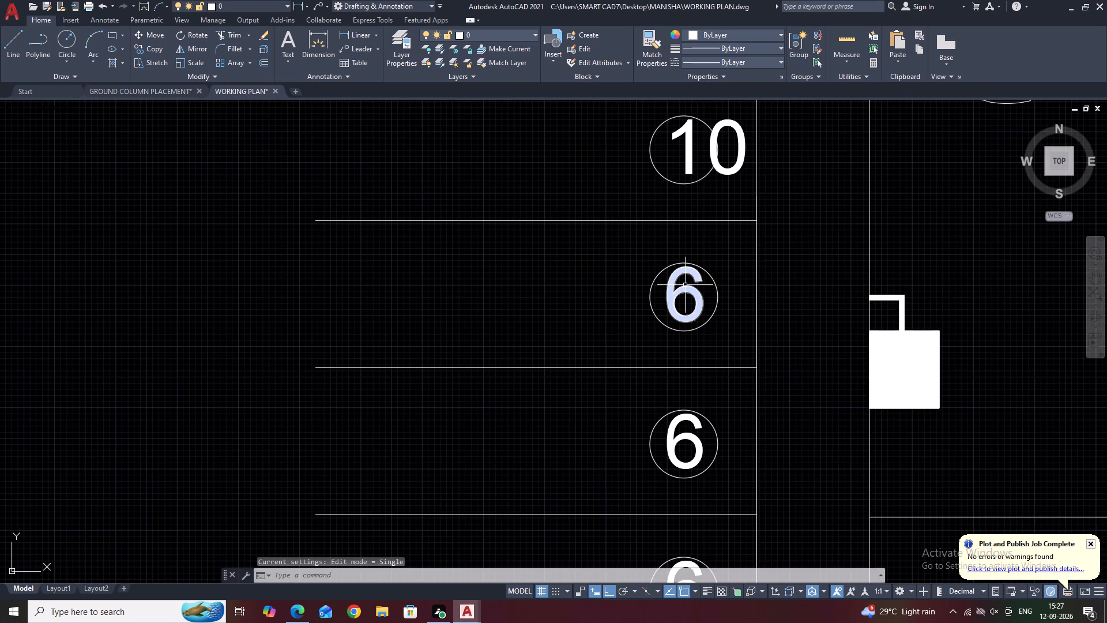
{"action": "double_click", "coordinate": [685, 287]}
{"action": "key", "text": "1"}
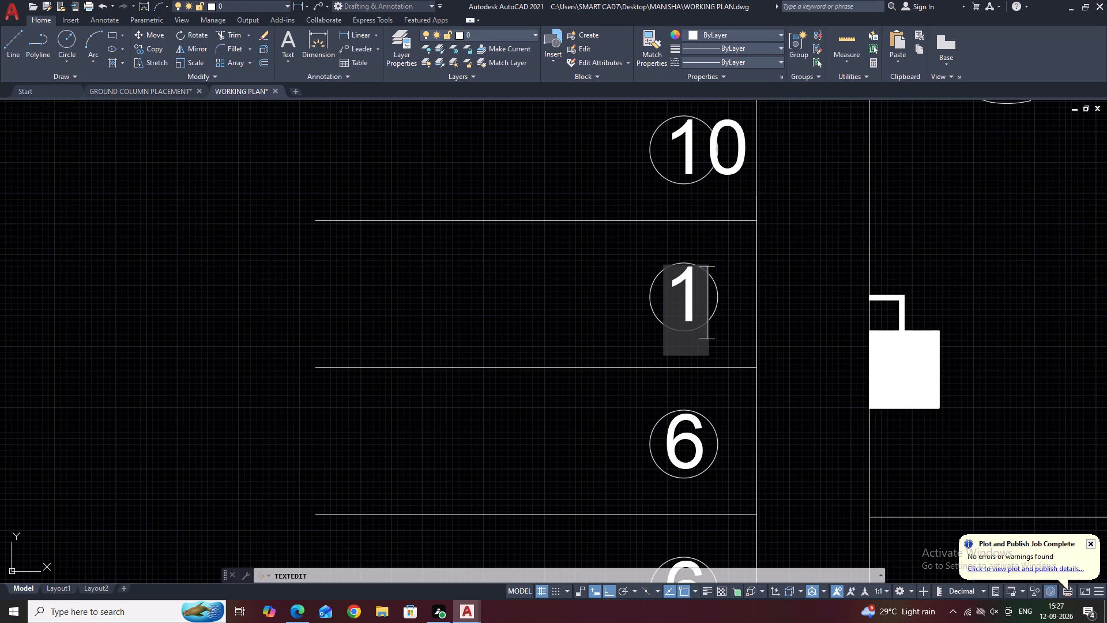
{"action": "key", "text": "1"}
Change the circled 6s on the two treads below the 11 to 12 and 13.
{"action": "middle_click_drag", "start_coordinate": [682, 302], "coordinate": [700, 222]}
{"action": "left_click", "coordinate": [699, 348]}
{"action": "double_click", "coordinate": [700, 357]}
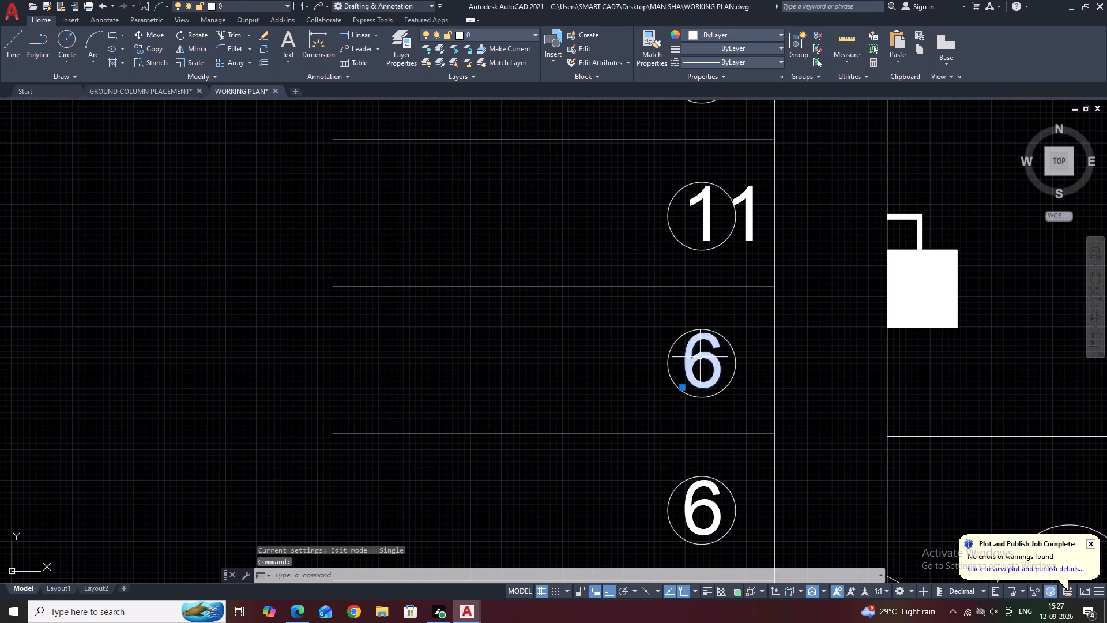
{"action": "key", "text": "1"}
{"action": "key", "text": "2"}
{"action": "middle_click_drag", "start_coordinate": [699, 363], "coordinate": [696, 350]}
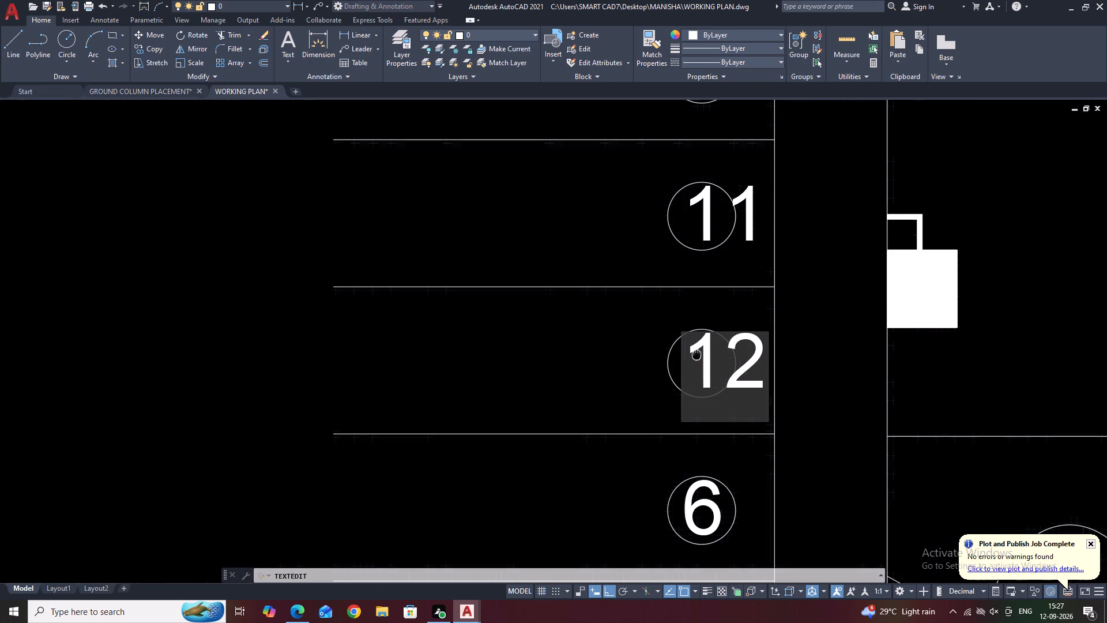
{"action": "middle_click_drag", "start_coordinate": [696, 350], "coordinate": [694, 250]}
{"action": "left_click", "coordinate": [698, 383]}
{"action": "double_click", "coordinate": [698, 388]}
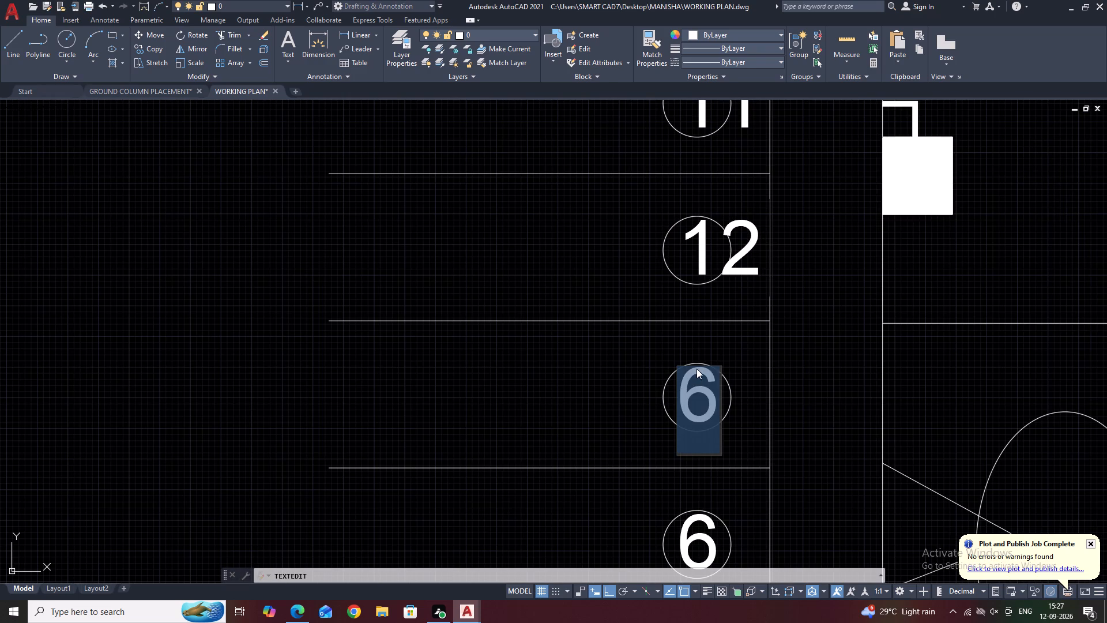
{"action": "key", "text": "1"}
{"action": "key", "text": "3"}
Change the circled 6s on the two treads below the 13 to 14 and 15.
{"action": "middle_click_drag", "start_coordinate": [699, 377], "coordinate": [703, 243]}
{"action": "triple_click", "coordinate": [700, 397]}
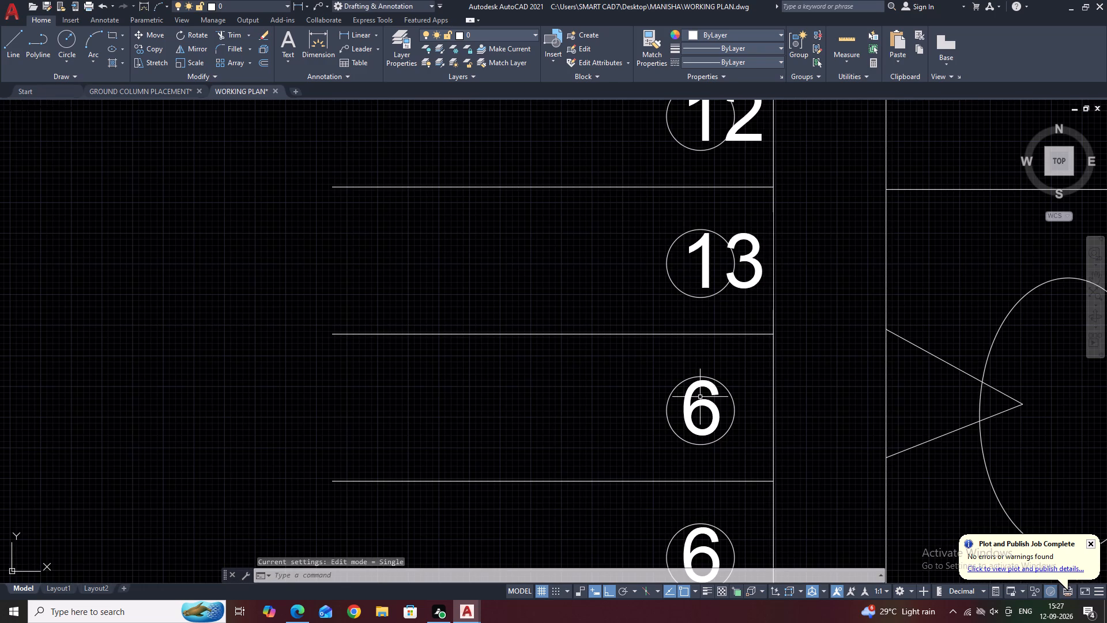
{"action": "left_click", "coordinate": [701, 401]}
{"action": "triple_click", "coordinate": [701, 401]}
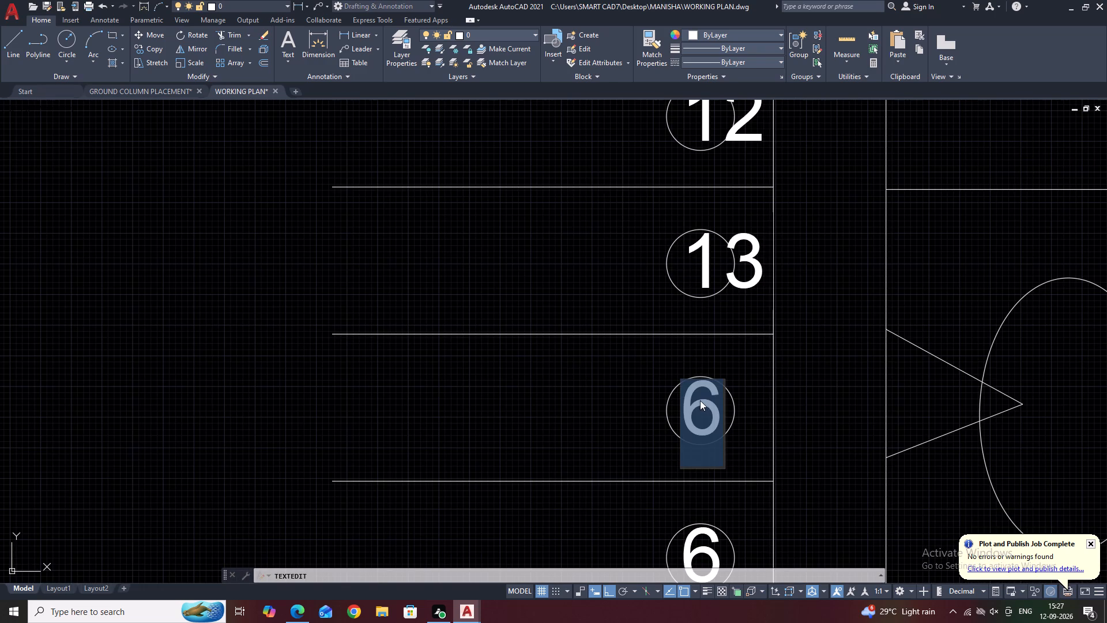
{"action": "key", "text": "1"}
{"action": "key", "text": "4"}
{"action": "middle_click_drag", "start_coordinate": [694, 392], "coordinate": [688, 269]}
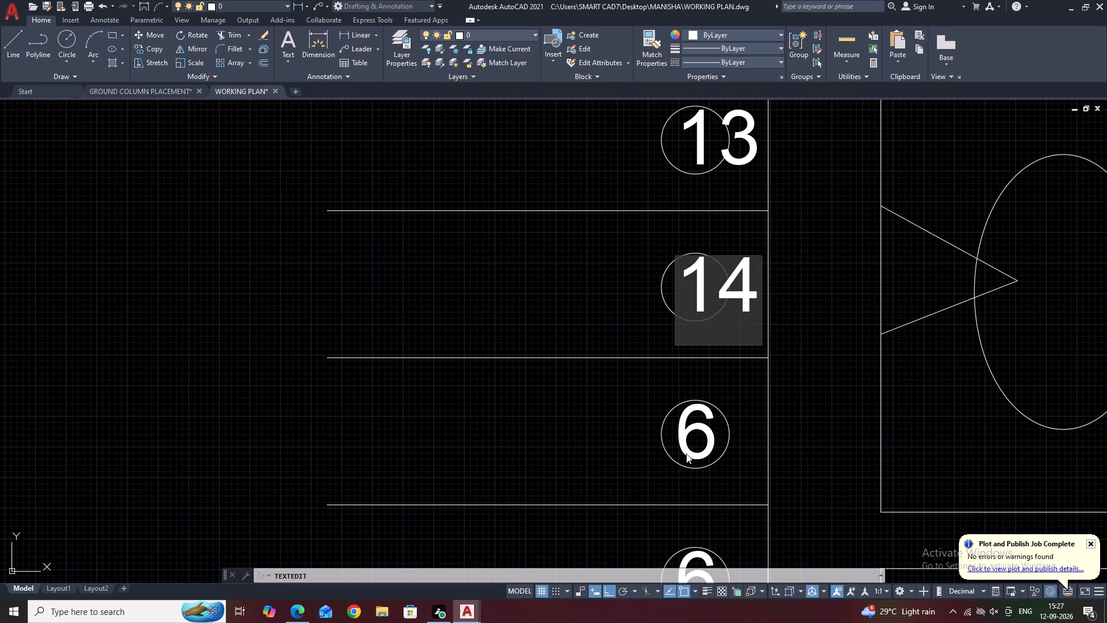
{"action": "left_click", "coordinate": [686, 453]}
{"action": "double_click", "coordinate": [687, 432]}
{"action": "key", "text": "1"}
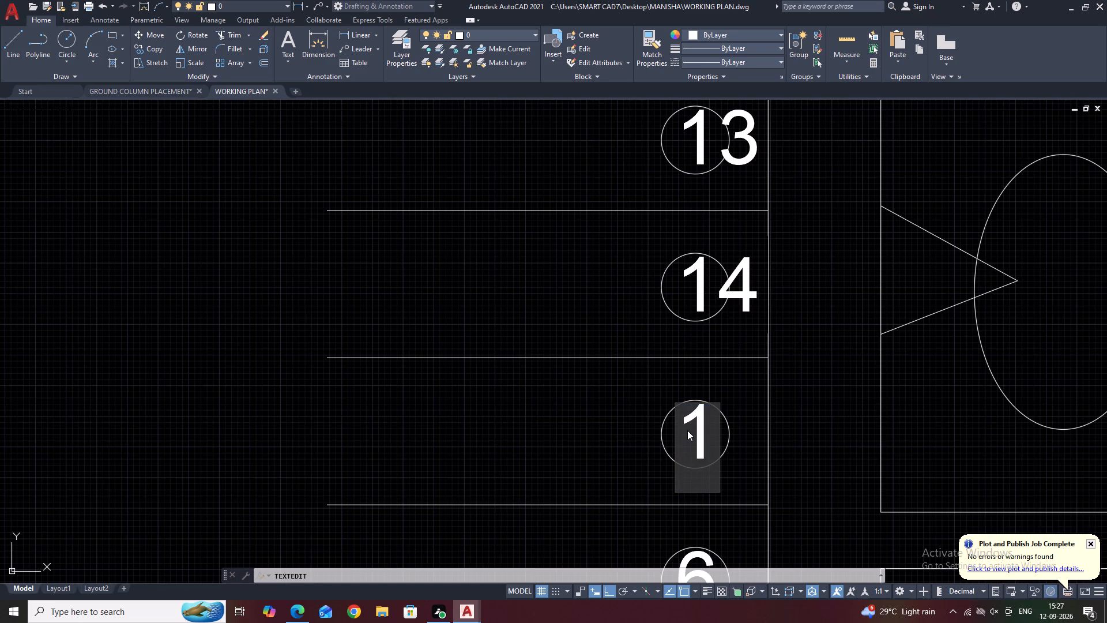
{"action": "key", "text": "5"}
Change the last two circled 6s, below the 15, to 15 and 16.
{"action": "middle_click_drag", "start_coordinate": [685, 434], "coordinate": [724, 274]}
{"action": "left_click", "coordinate": [711, 416]}
{"action": "double_click", "coordinate": [717, 412]}
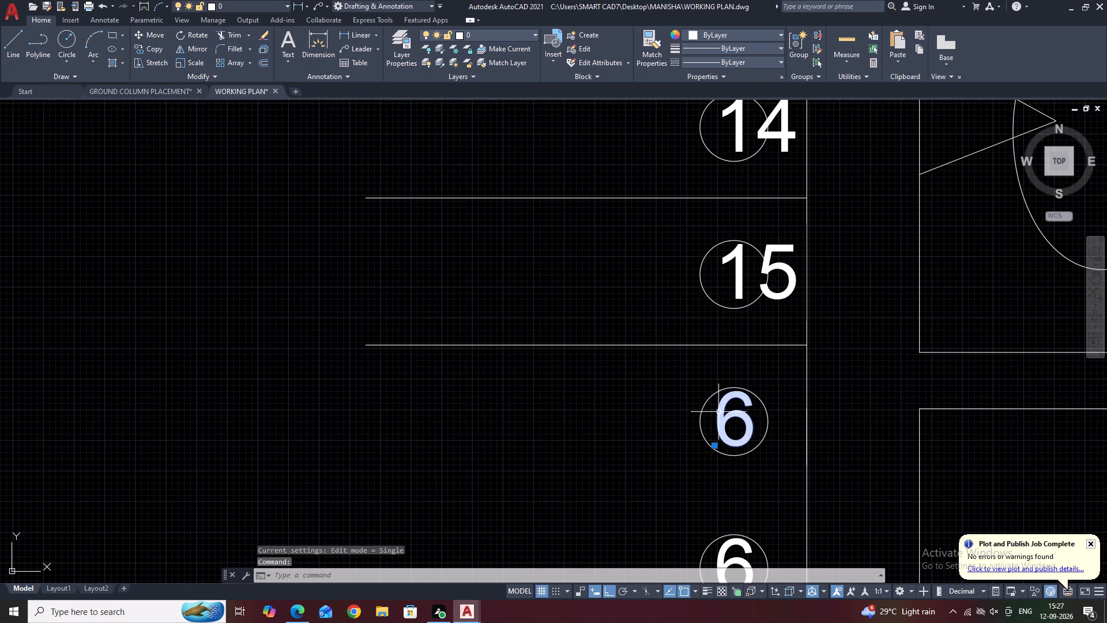
{"action": "double_click", "coordinate": [718, 412]}
{"action": "type", "text": "15"}
{"action": "middle_click_drag", "start_coordinate": [721, 441], "coordinate": [732, 241]}
{"action": "left_click", "coordinate": [736, 370]}
{"action": "double_click", "coordinate": [736, 362]}
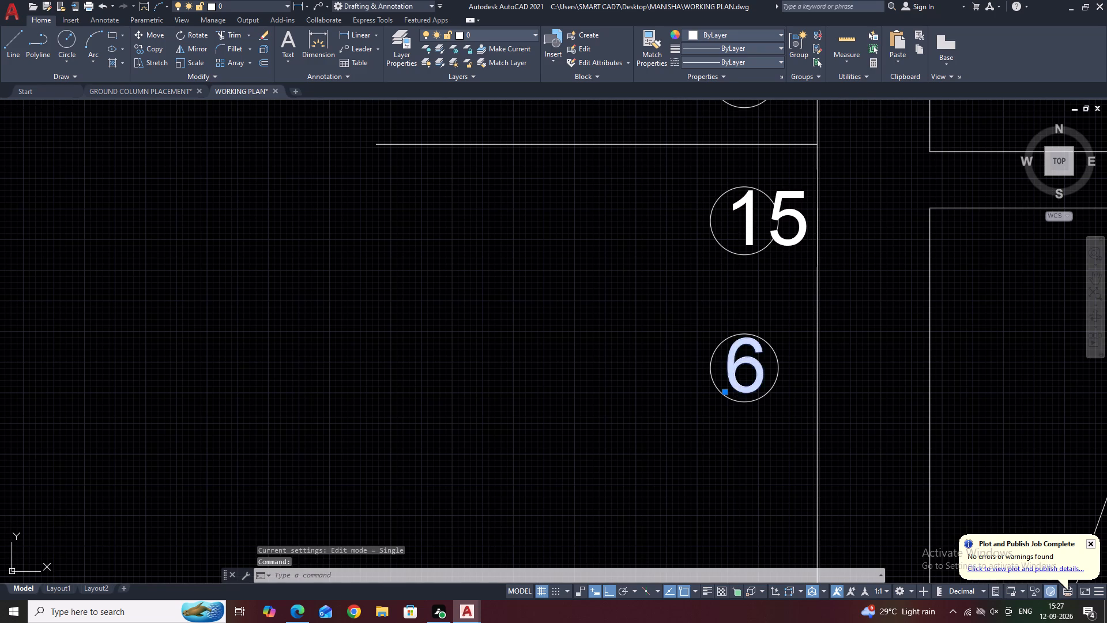
{"action": "type", "text": "16"}
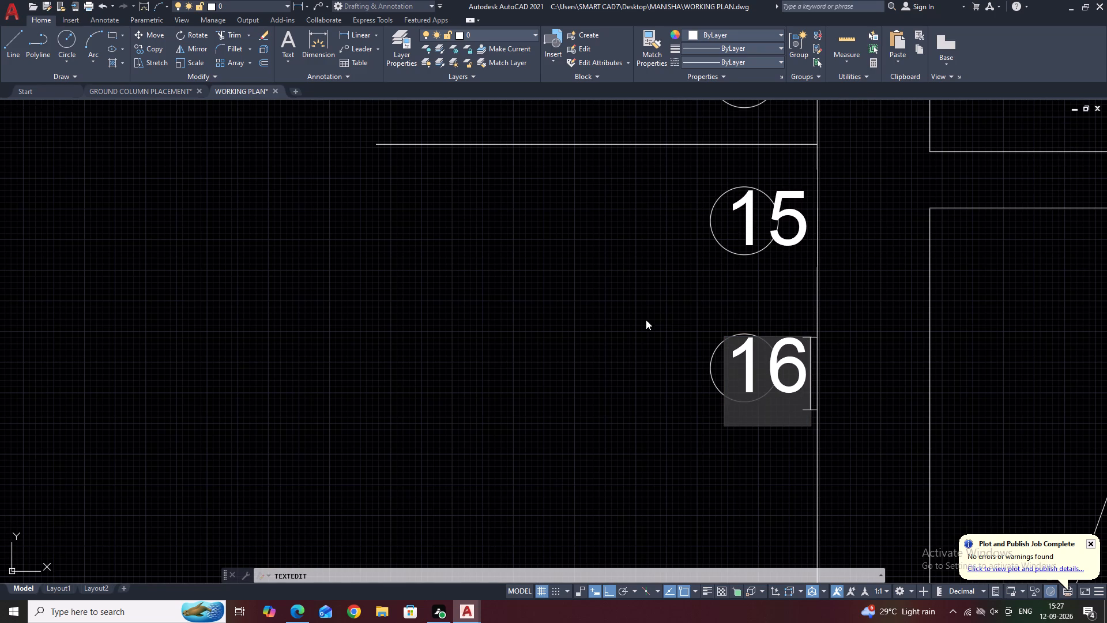
{"action": "left_click", "coordinate": [644, 313]}
Copy the three lowest tread lines straight down twice, end to end, to extend the flight beside the dress room.
{"action": "scroll", "coordinate": [538, 299], "scroll_direction": "down", "scroll_amount": 5}
{"action": "middle_click_drag", "start_coordinate": [533, 288], "coordinate": [594, 310]}
{"action": "scroll", "coordinate": [593, 313], "scroll_direction": "up", "scroll_amount": 2}
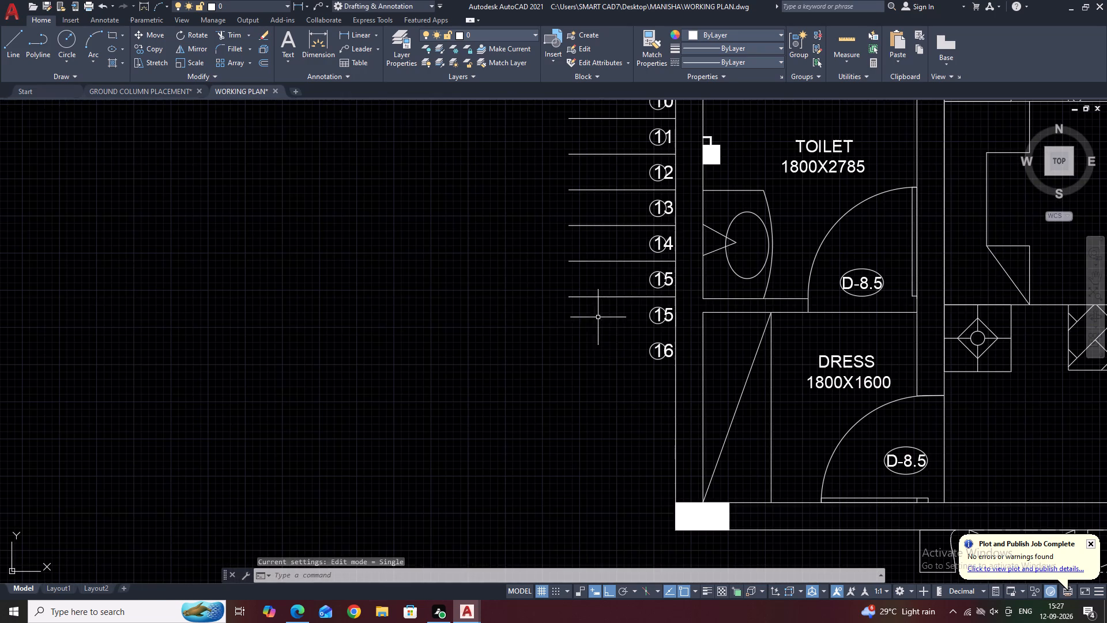
{"action": "left_click_drag", "start_coordinate": [618, 338], "coordinate": [613, 325]}
{"action": "left_click", "coordinate": [555, 222]}
{"action": "middle_click_drag", "start_coordinate": [556, 268], "coordinate": [585, 341]}
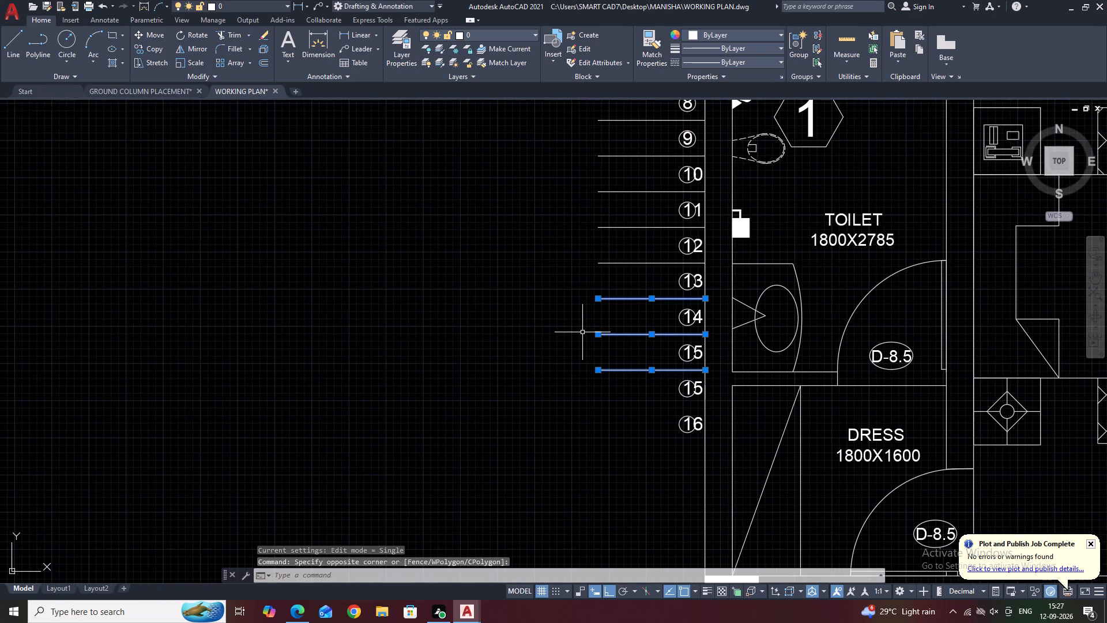
{"action": "key", "text": "c"}
{"action": "type", "text": "O"}
{"action": "key", "text": "space"}
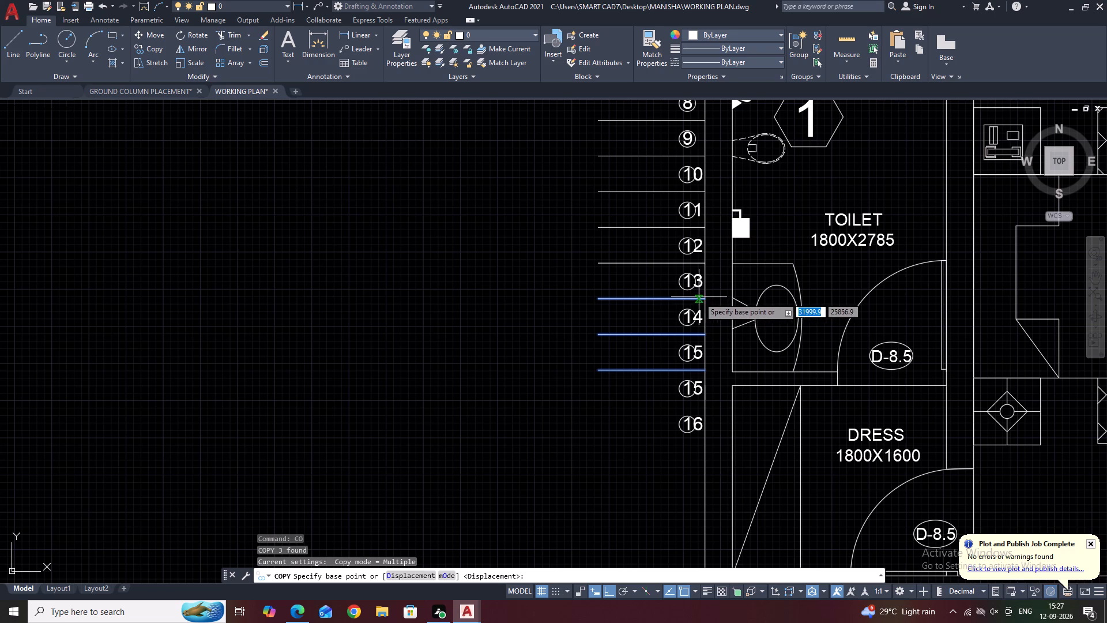
{"action": "left_click", "coordinate": [706, 299]}
{"action": "left_click", "coordinate": [702, 371]}
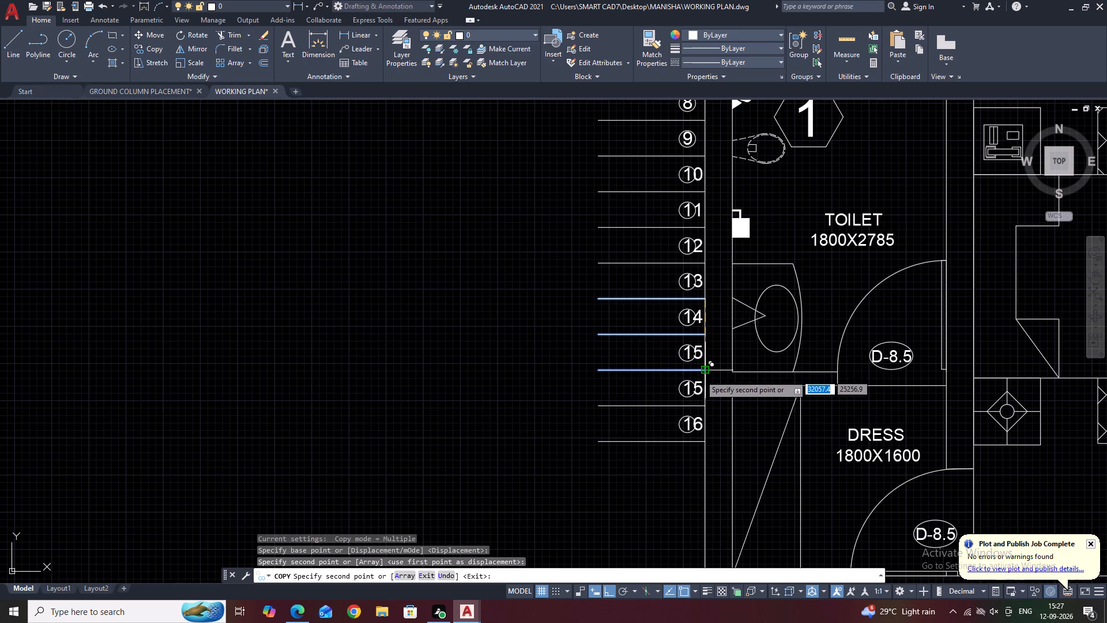
{"action": "left_click", "coordinate": [702, 442]}
{"action": "key", "text": "Escape"}
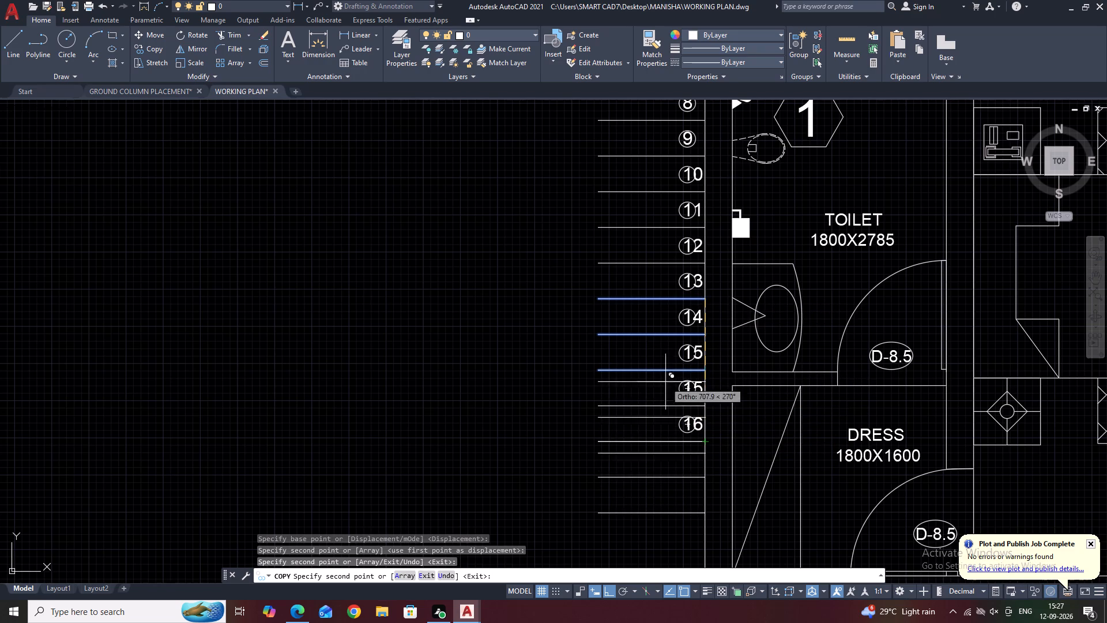
Erase the duplicate tread lines where the copies overlap, below the upper circled 15 and below the 16.
{"action": "left_click", "coordinate": [628, 370]}
{"action": "key", "text": "Delete"}
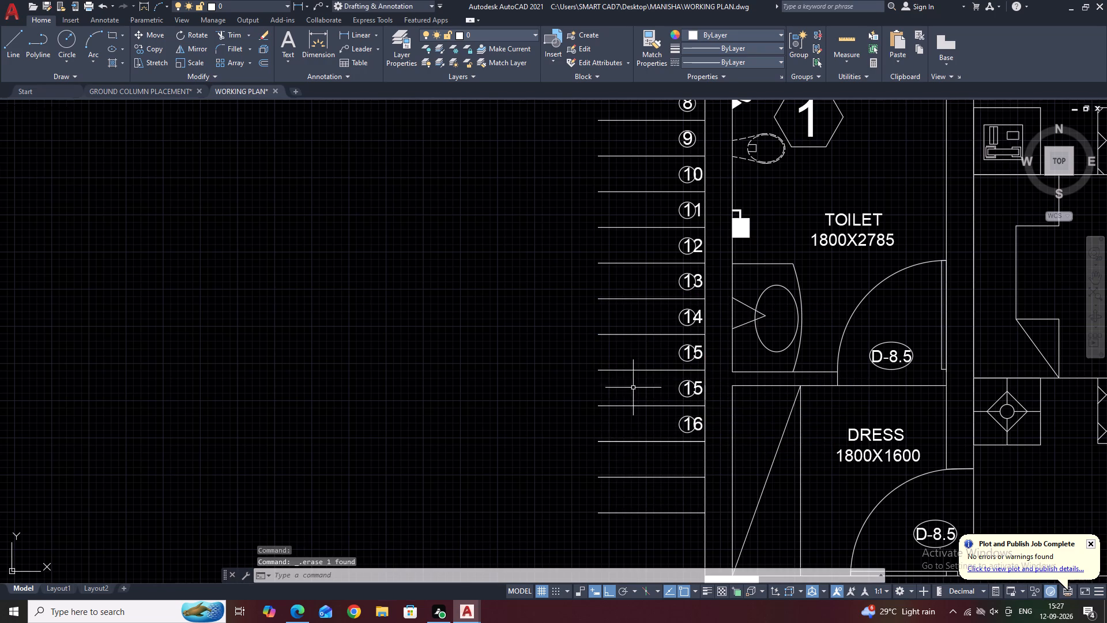
{"action": "left_click", "coordinate": [626, 442]}
{"action": "key", "text": "Delete"}
Copy the lower circled 15 straight down onto each of the three treads below the 16.
{"action": "middle_click_drag", "start_coordinate": [676, 399], "coordinate": [692, 294]}
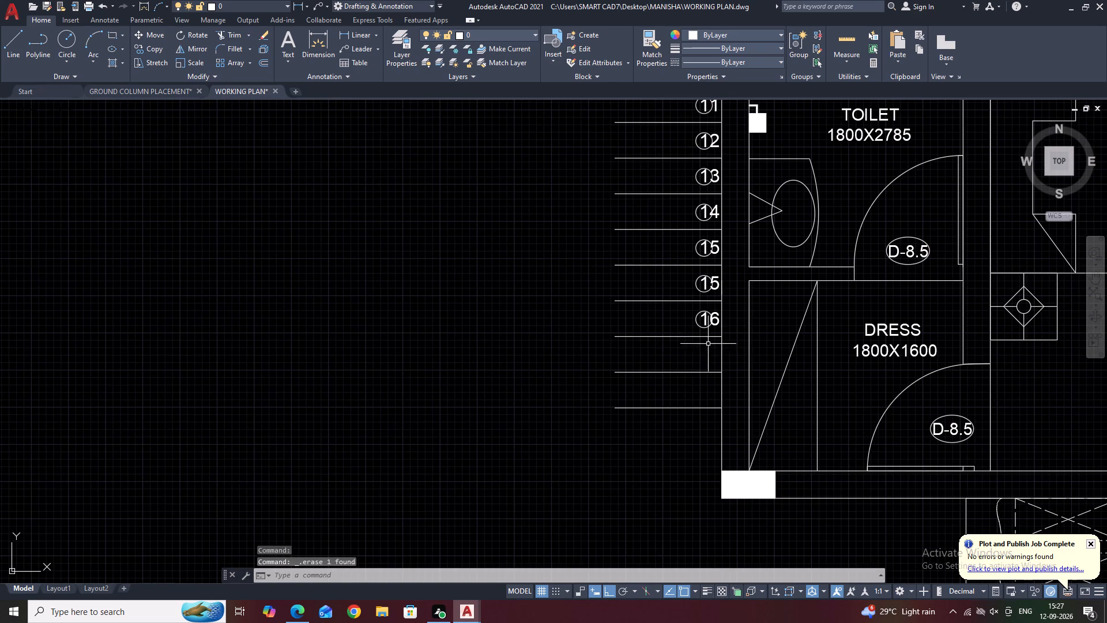
{"action": "scroll", "coordinate": [699, 291], "scroll_direction": "up", "scroll_amount": 2}
{"action": "left_click", "coordinate": [672, 226]}
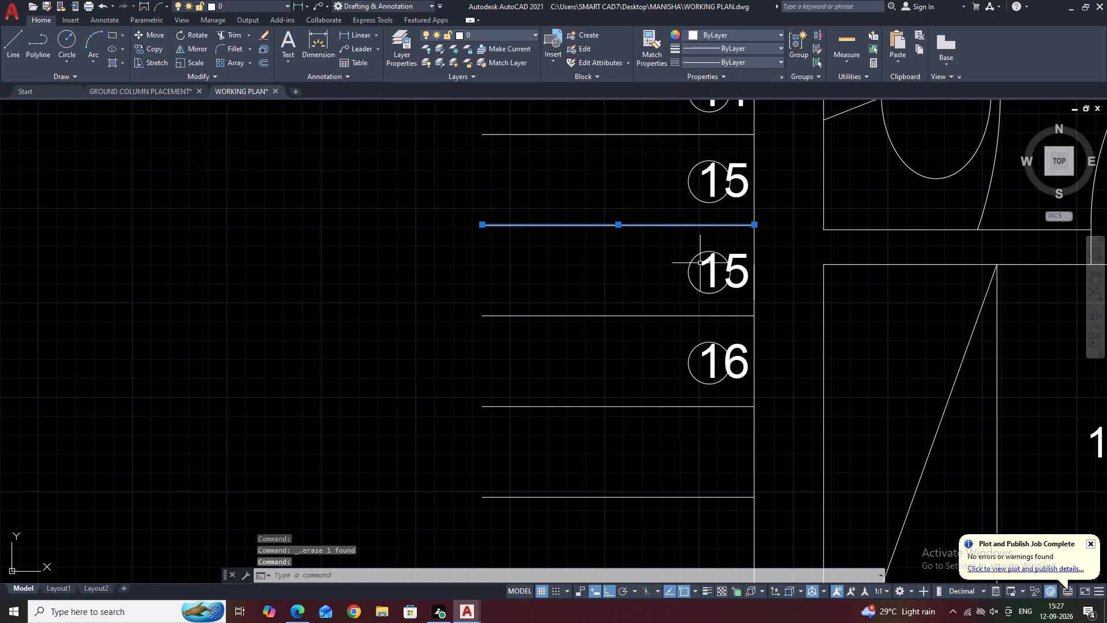
{"action": "key", "text": "Escape"}
{"action": "left_click", "coordinate": [665, 242]}
{"action": "left_click", "coordinate": [759, 310]}
{"action": "middle_click_drag", "start_coordinate": [762, 292], "coordinate": [720, 263]}
{"action": "type", "text": "CO"}
{"action": "key", "text": "space"}
{"action": "left_click", "coordinate": [709, 247]}
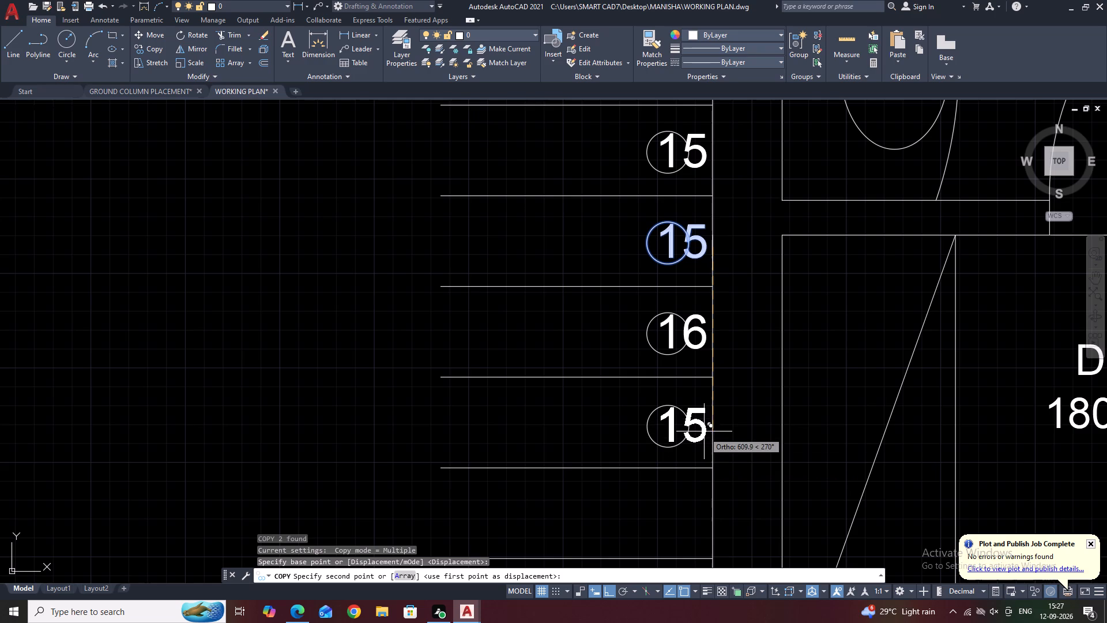
{"action": "left_click", "coordinate": [700, 422]}
{"action": "scroll", "coordinate": [700, 418], "scroll_direction": "down", "scroll_amount": 1}
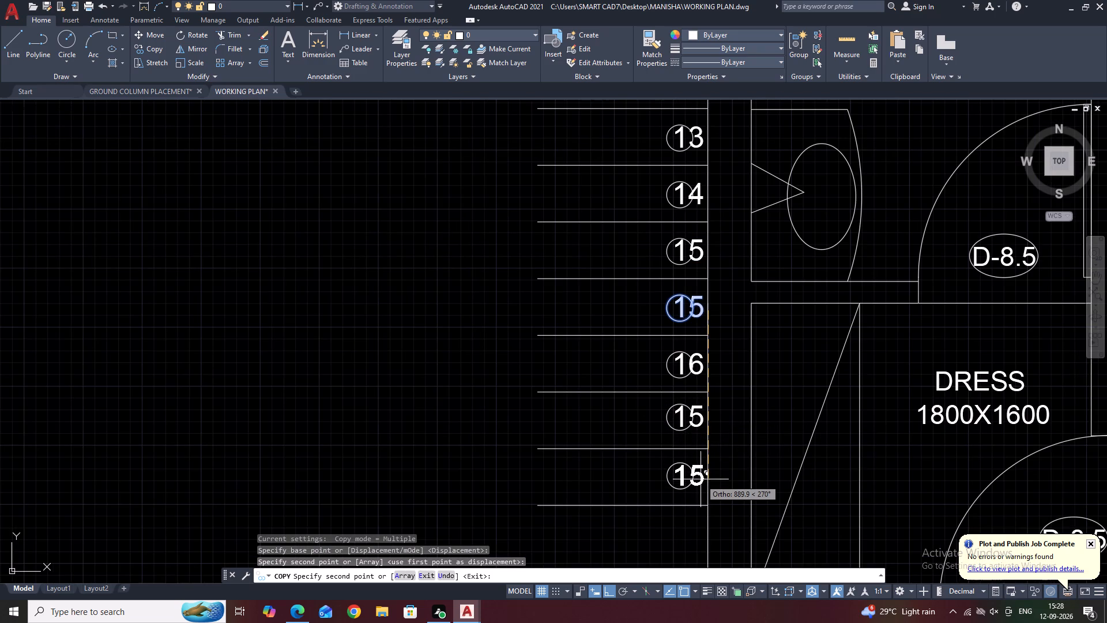
{"action": "left_click", "coordinate": [701, 479]}
{"action": "scroll", "coordinate": [691, 387], "scroll_direction": "down", "scroll_amount": 2}
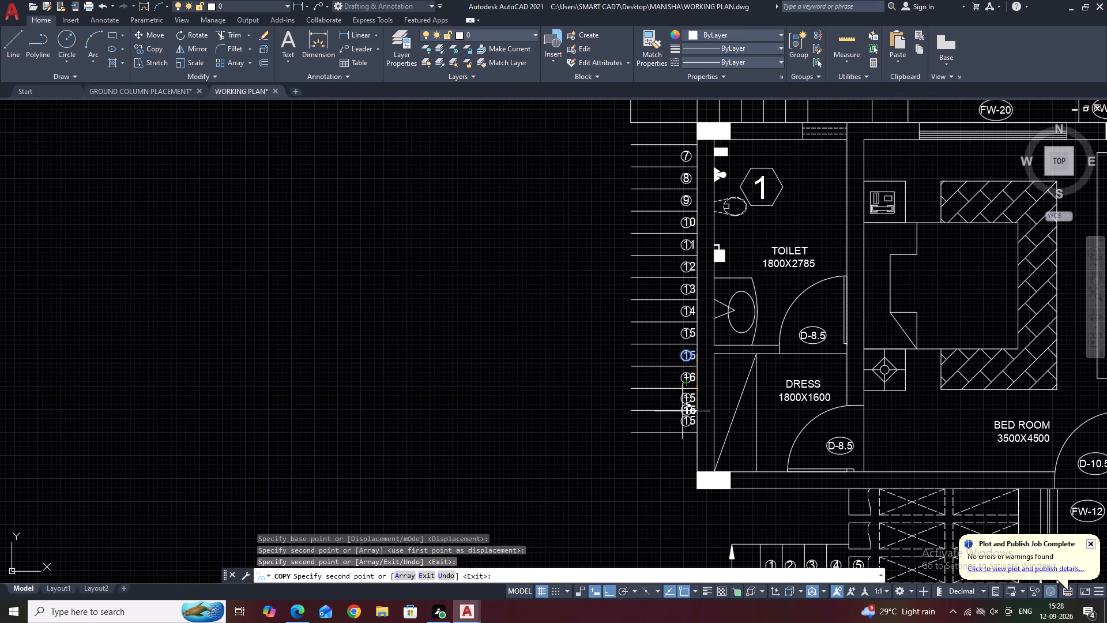
{"action": "scroll", "coordinate": [681, 444], "scroll_direction": "up", "scroll_amount": 2}
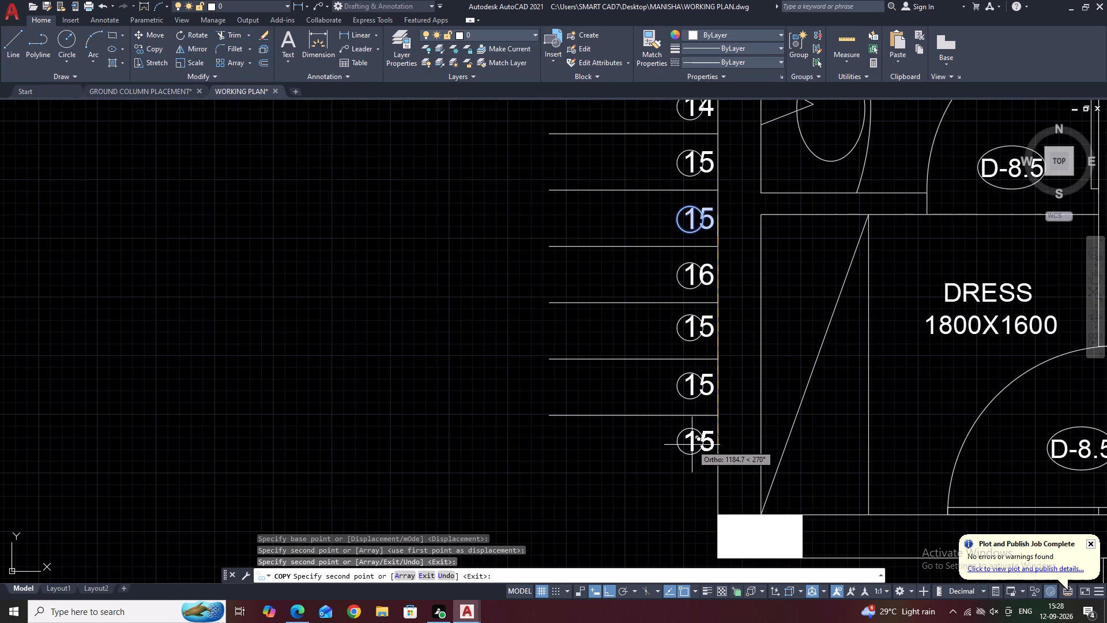
{"action": "left_click", "coordinate": [692, 445]}
{"action": "key", "text": "Escape"}
Change the three copied circled numbers below the 16, from the bottom tread upward, to 19, 18 and 17.
{"action": "double_click", "coordinate": [708, 432]}
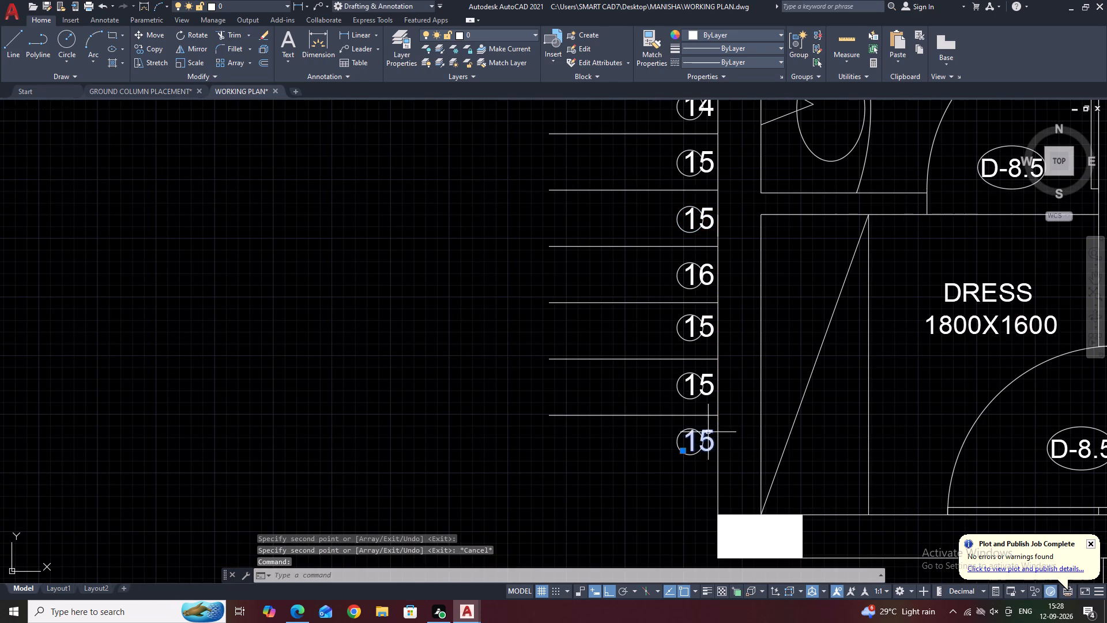
{"action": "key", "text": "1"}
{"action": "key", "text": "9"}
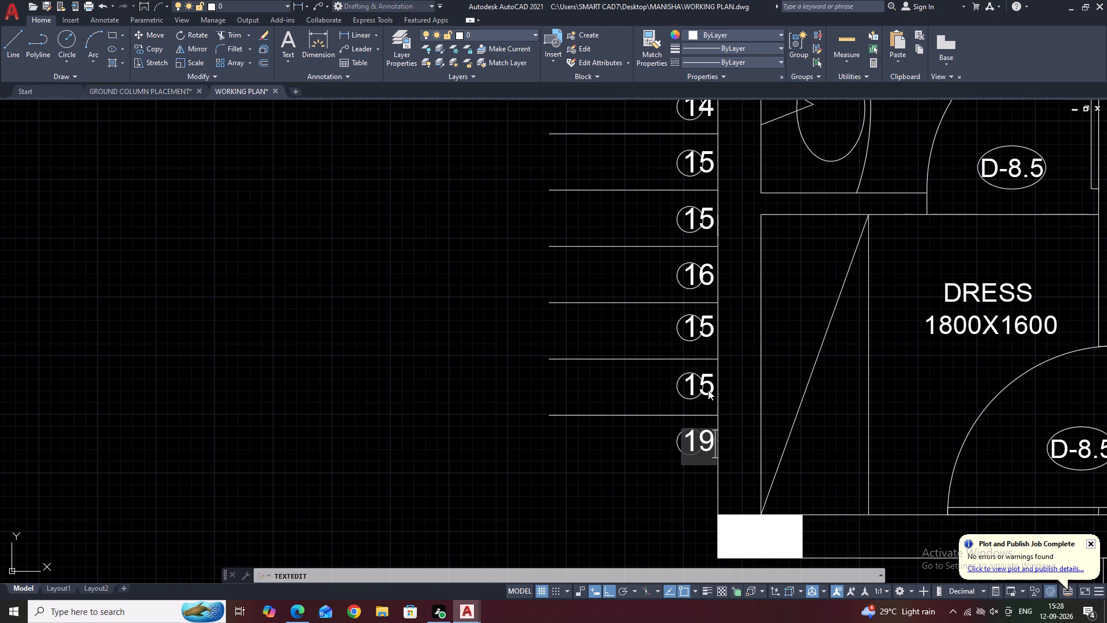
{"action": "left_click", "coordinate": [708, 389]}
{"action": "double_click", "coordinate": [709, 383]}
{"action": "type", "text": "18"}
{"action": "left_click", "coordinate": [705, 338]}
{"action": "left_click", "coordinate": [709, 323]}
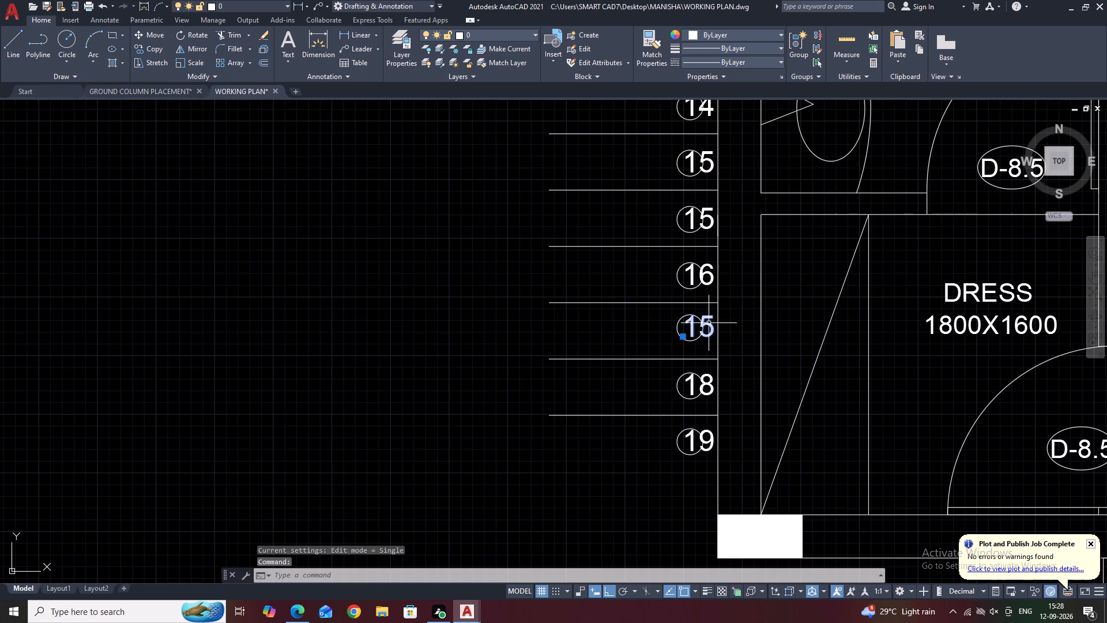
{"action": "left_click_drag", "start_coordinate": [709, 323], "coordinate": [709, 316]}
{"action": "type", "text": "17"}
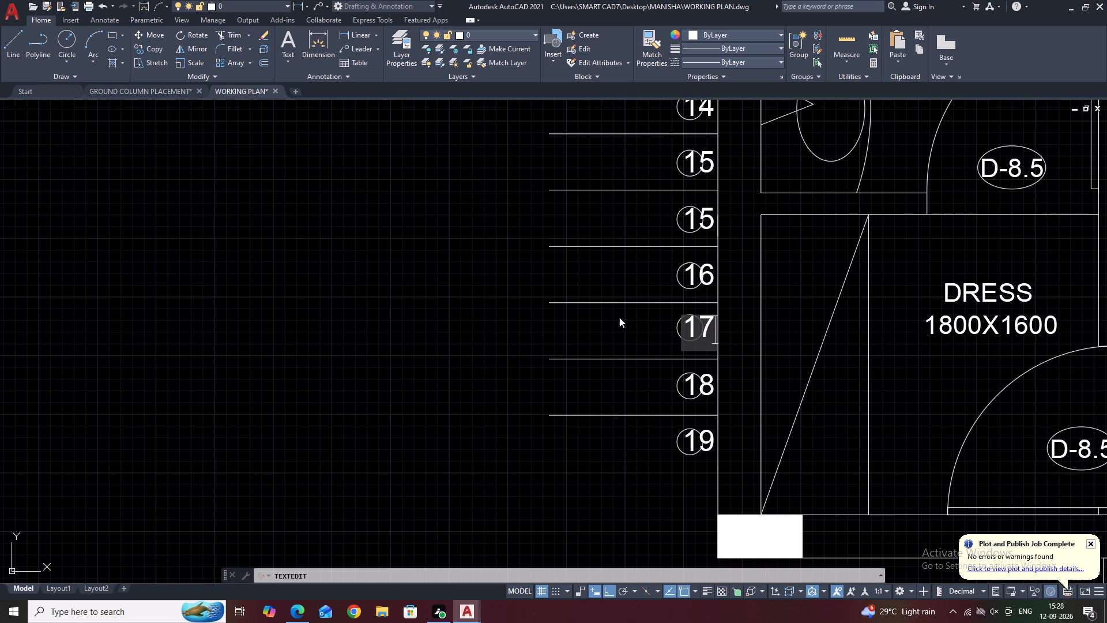
{"action": "left_click", "coordinate": [600, 314]}
Scale the circle around 17 up to about 1.5 times its size so it fits the two digits.
{"action": "middle_click_drag", "start_coordinate": [692, 318], "coordinate": [715, 347]}
{"action": "scroll", "coordinate": [717, 348], "scroll_direction": "up", "scroll_amount": 3}
{"action": "left_click", "coordinate": [709, 337]}
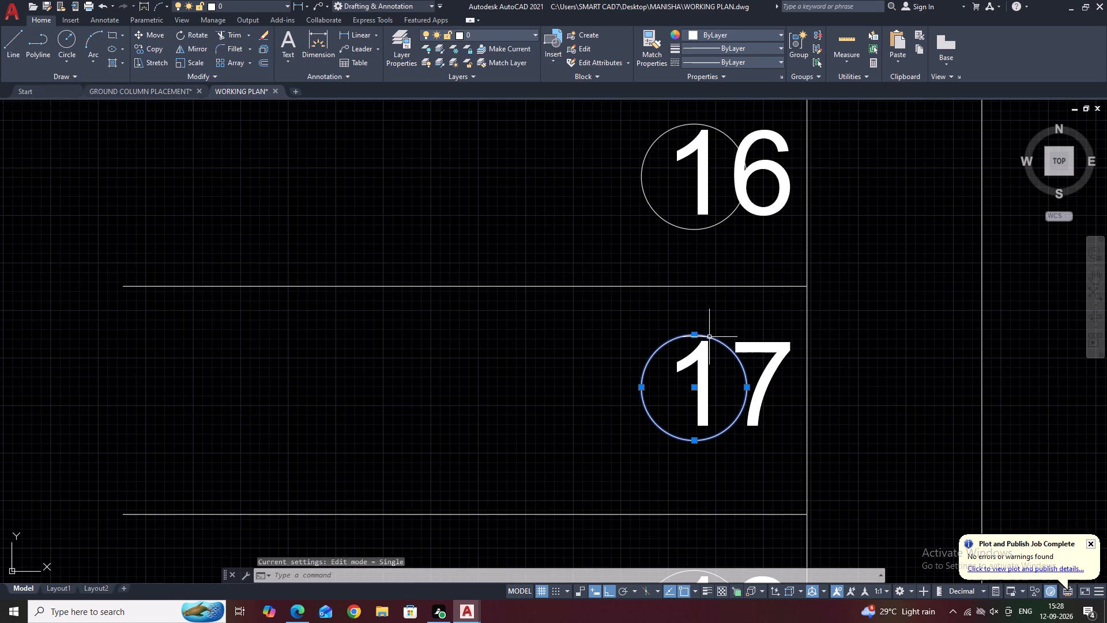
{"action": "type", "text": "SC"}
{"action": "key", "text": "space"}
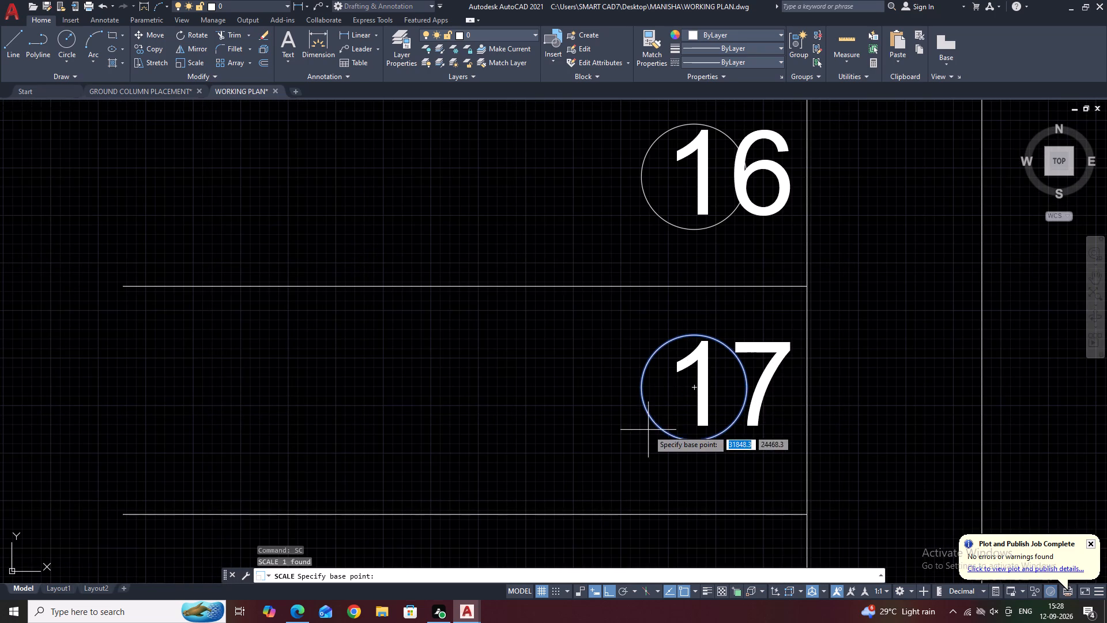
{"action": "left_click", "coordinate": [650, 423]}
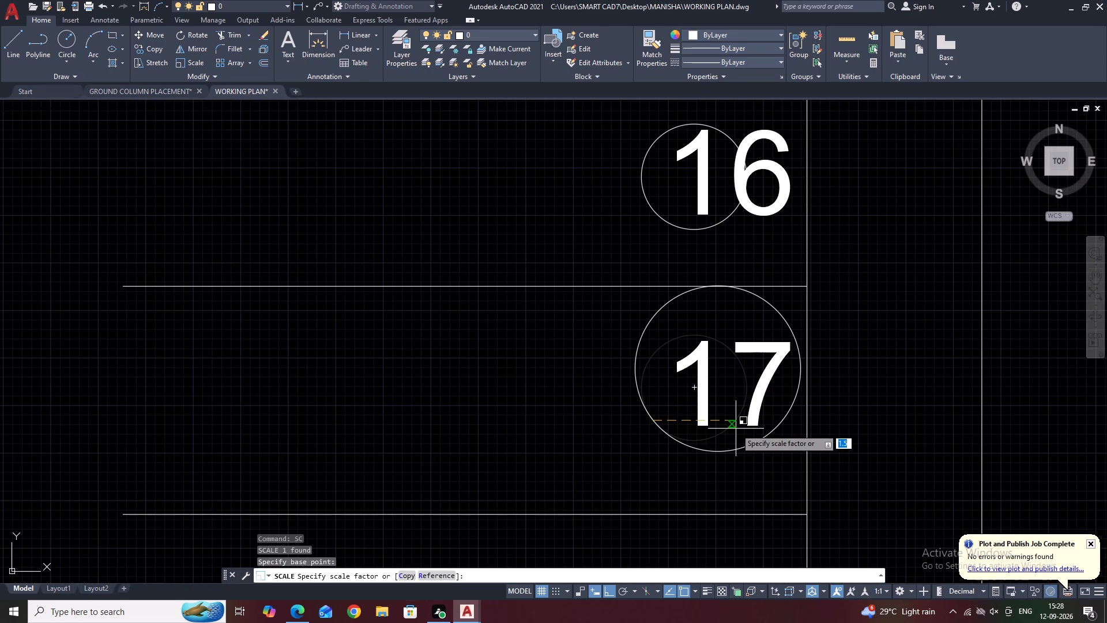
{"action": "left_click", "coordinate": [736, 429]}
Move the enlarged circle slightly to the right so it is centred around the number 17.
{"action": "left_click", "coordinate": [667, 341]}
{"action": "left_click", "coordinate": [629, 333]}
{"action": "middle_click_drag", "start_coordinate": [632, 352], "coordinate": [646, 389]}
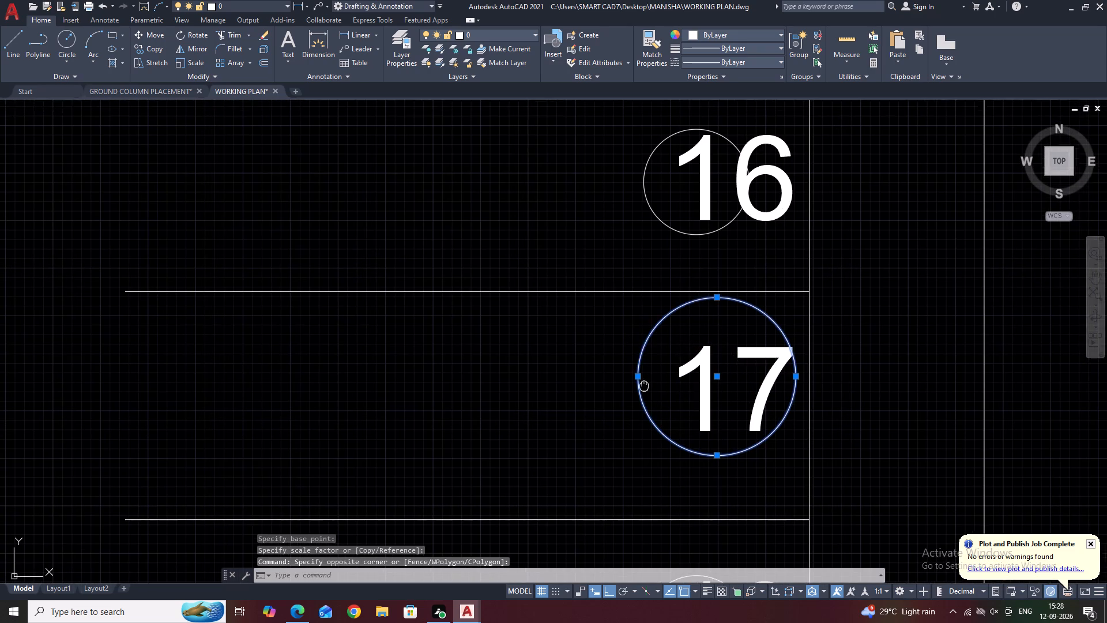
{"action": "middle_click_drag", "start_coordinate": [646, 389], "coordinate": [660, 420]}
{"action": "key", "text": "m"}
{"action": "key", "text": "space"}
{"action": "left_click", "coordinate": [653, 410]}
{"action": "left_click", "coordinate": [666, 410]}
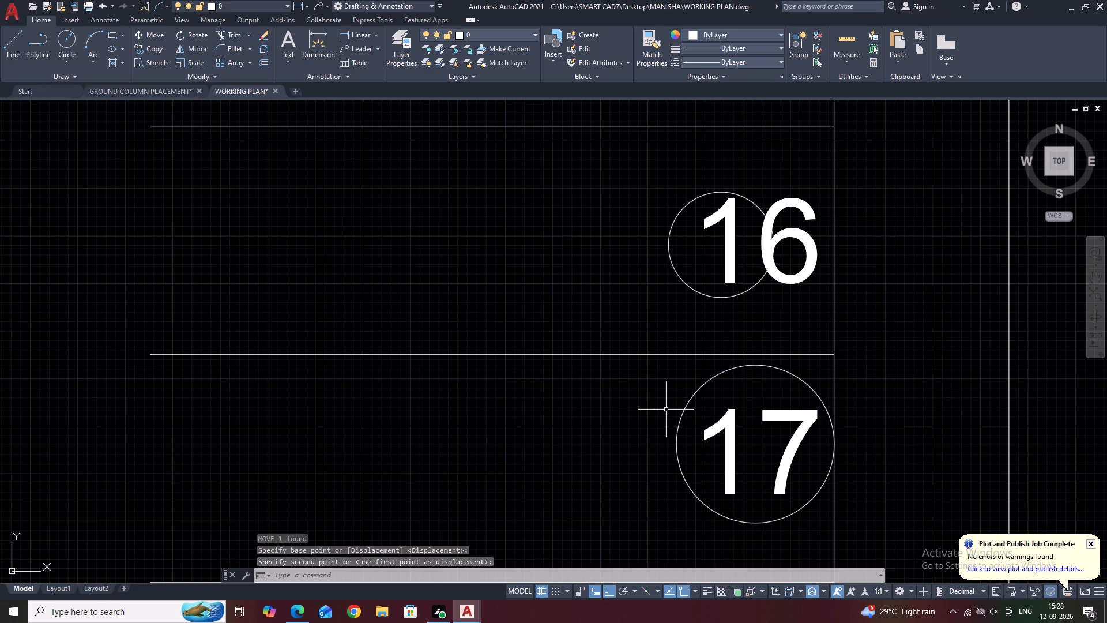
Erase the ten small circles around treads 10 to 14, both 15s, 16, 18 and 19, keeping their numbers.
{"action": "scroll", "coordinate": [668, 388], "scroll_direction": "down", "scroll_amount": 3}
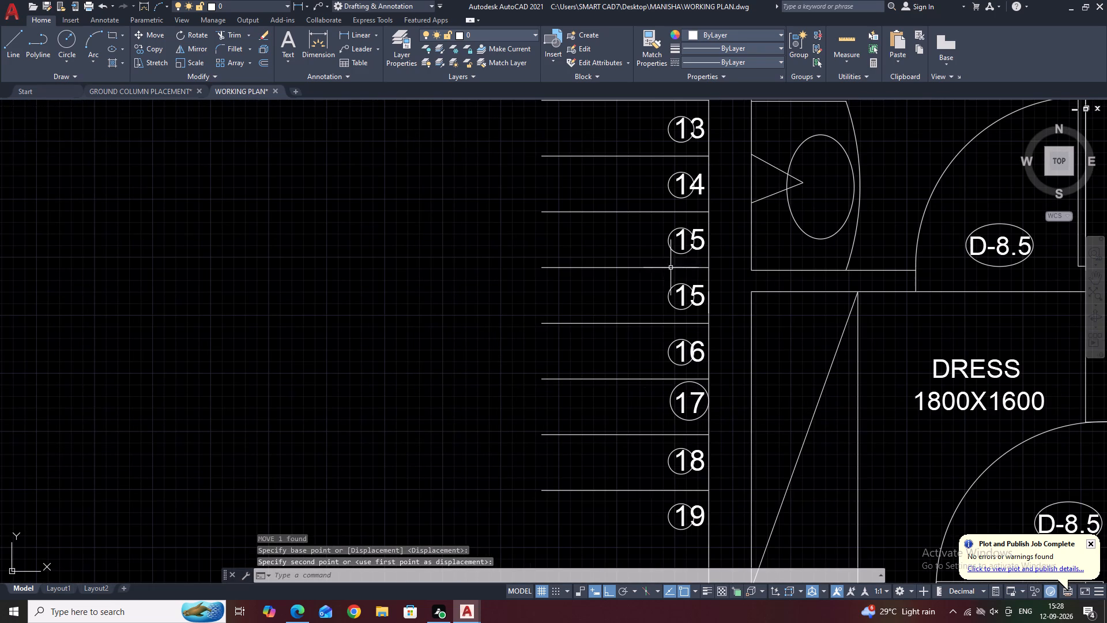
{"action": "left_click", "coordinate": [673, 250]}
{"action": "left_click", "coordinate": [672, 296]}
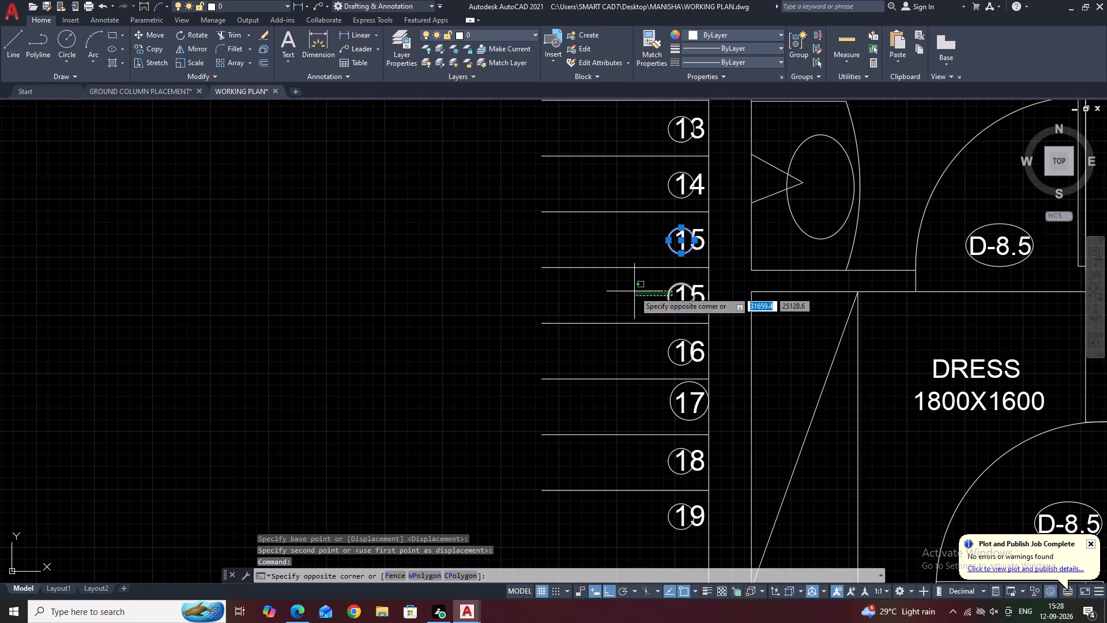
{"action": "left_click", "coordinate": [634, 291]}
{"action": "left_click", "coordinate": [675, 359]}
{"action": "left_click", "coordinate": [659, 345]}
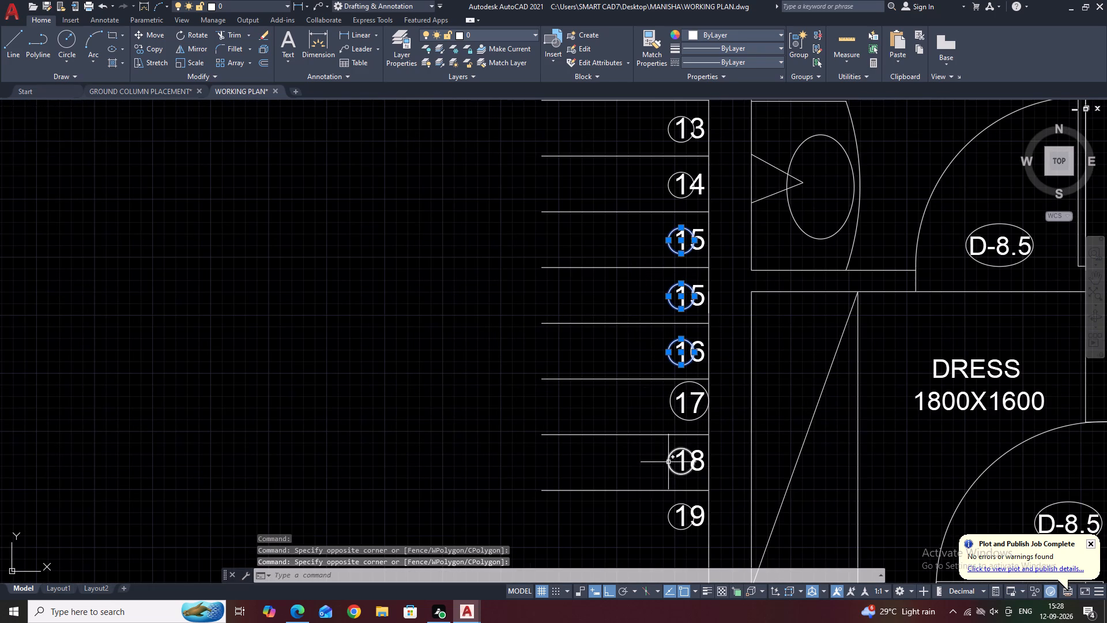
{"action": "left_click", "coordinate": [669, 462]}
{"action": "left_click", "coordinate": [673, 510]}
{"action": "left_click", "coordinate": [671, 506]}
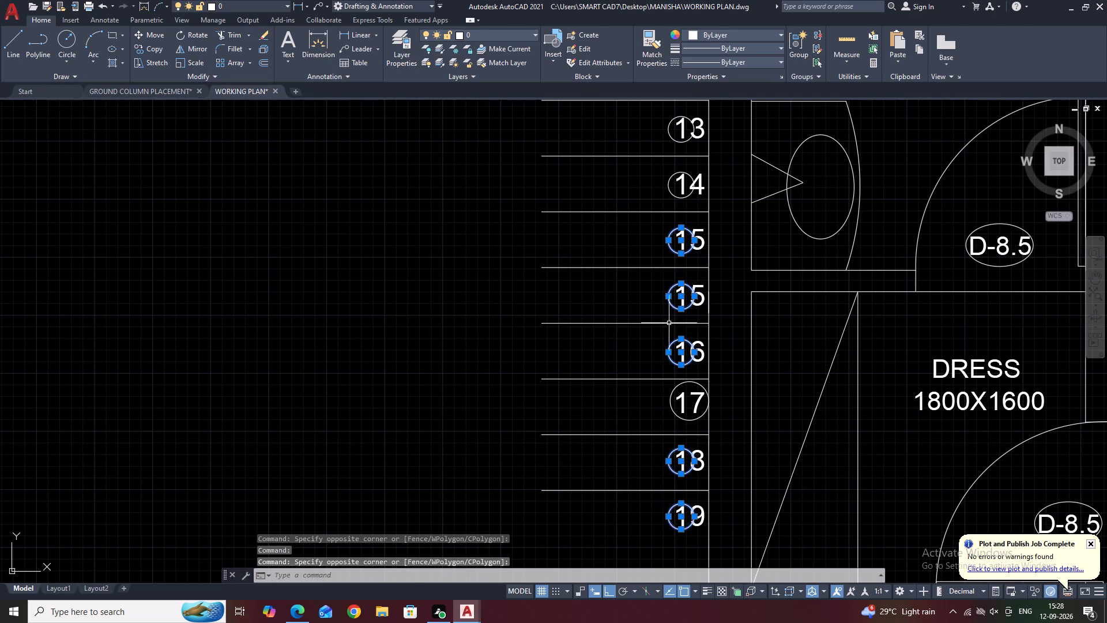
{"action": "middle_click_drag", "start_coordinate": [677, 286], "coordinate": [681, 403]}
{"action": "middle_click", "coordinate": [671, 306]}
{"action": "scroll", "coordinate": [671, 306], "scroll_direction": "up", "scroll_amount": 1}
{"action": "left_click", "coordinate": [677, 310]}
{"action": "left_click", "coordinate": [658, 305]}
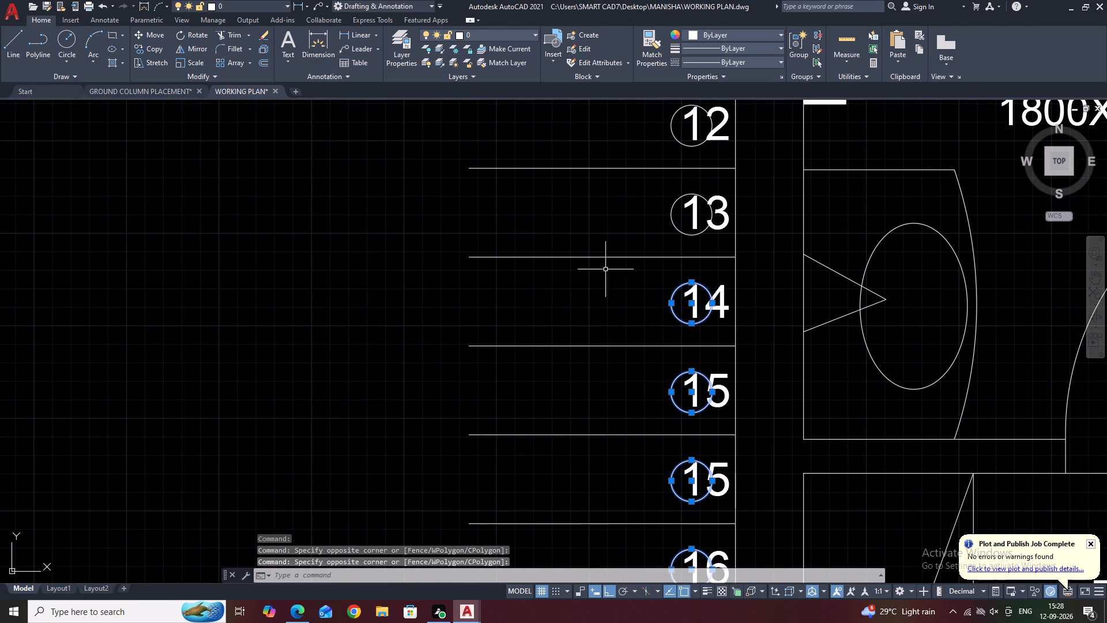
{"action": "middle_click_drag", "start_coordinate": [582, 256], "coordinate": [575, 432]}
{"action": "left_click", "coordinate": [673, 386]}
{"action": "left_click", "coordinate": [657, 384]}
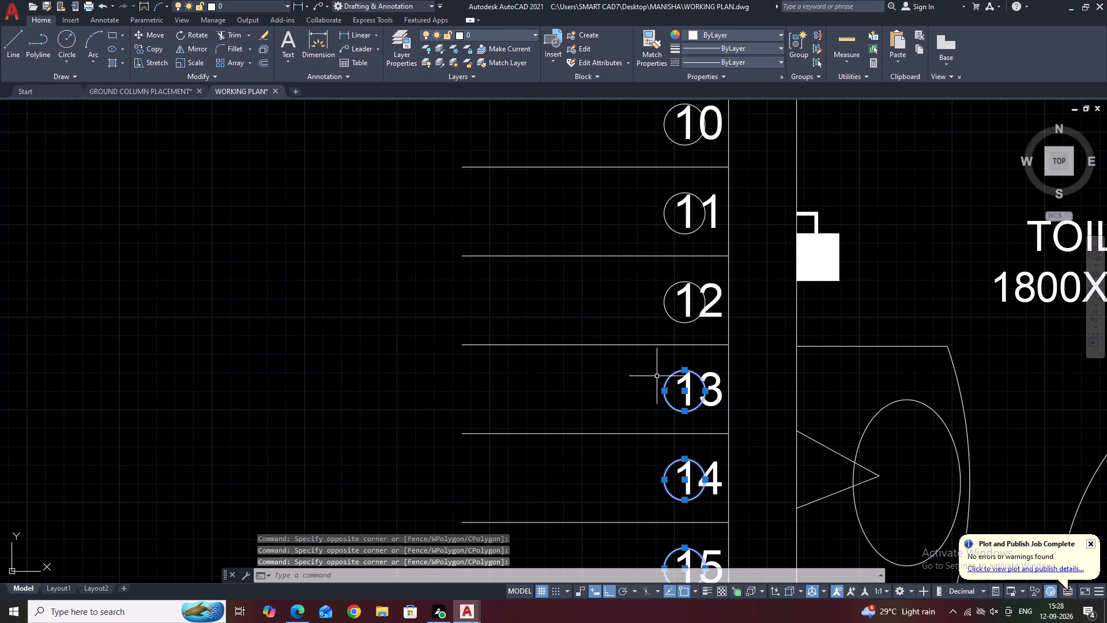
{"action": "middle_click_drag", "start_coordinate": [614, 305], "coordinate": [601, 407]}
{"action": "left_click", "coordinate": [665, 411]}
{"action": "left_click", "coordinate": [654, 410]}
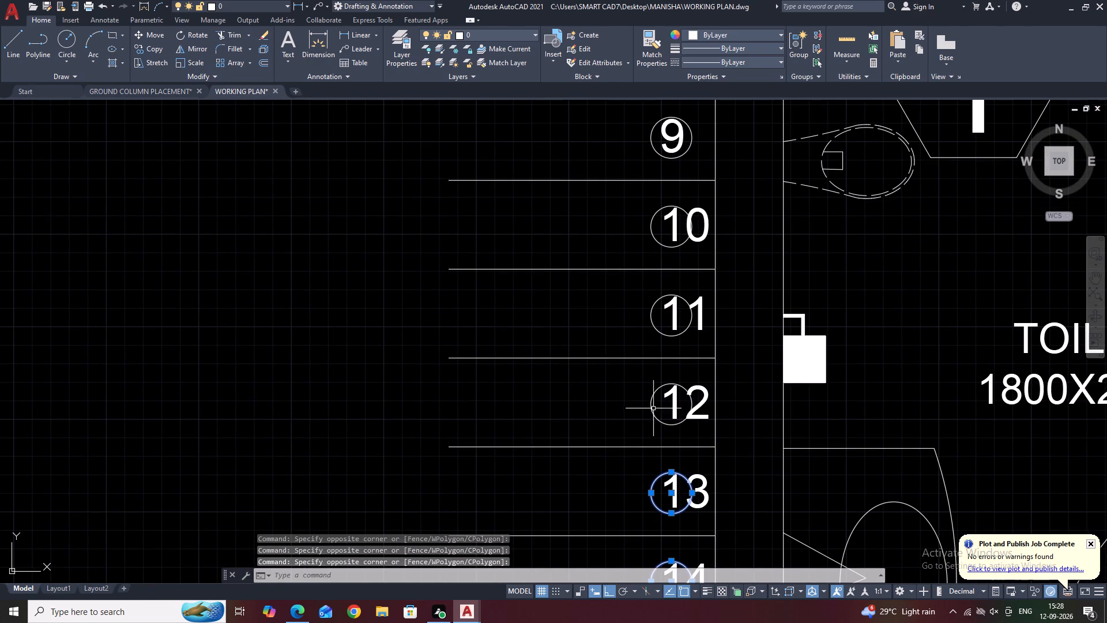
{"action": "left_click", "coordinate": [656, 403]}
{"action": "left_click", "coordinate": [643, 392]}
{"action": "middle_click_drag", "start_coordinate": [596, 376], "coordinate": [589, 452]}
{"action": "scroll", "coordinate": [653, 401], "scroll_direction": "up", "scroll_amount": 1}
{"action": "left_click", "coordinate": [653, 401]}
{"action": "left_click", "coordinate": [624, 415]}
{"action": "middle_click_drag", "start_coordinate": [605, 361], "coordinate": [599, 427]}
{"action": "left_click", "coordinate": [637, 327]}
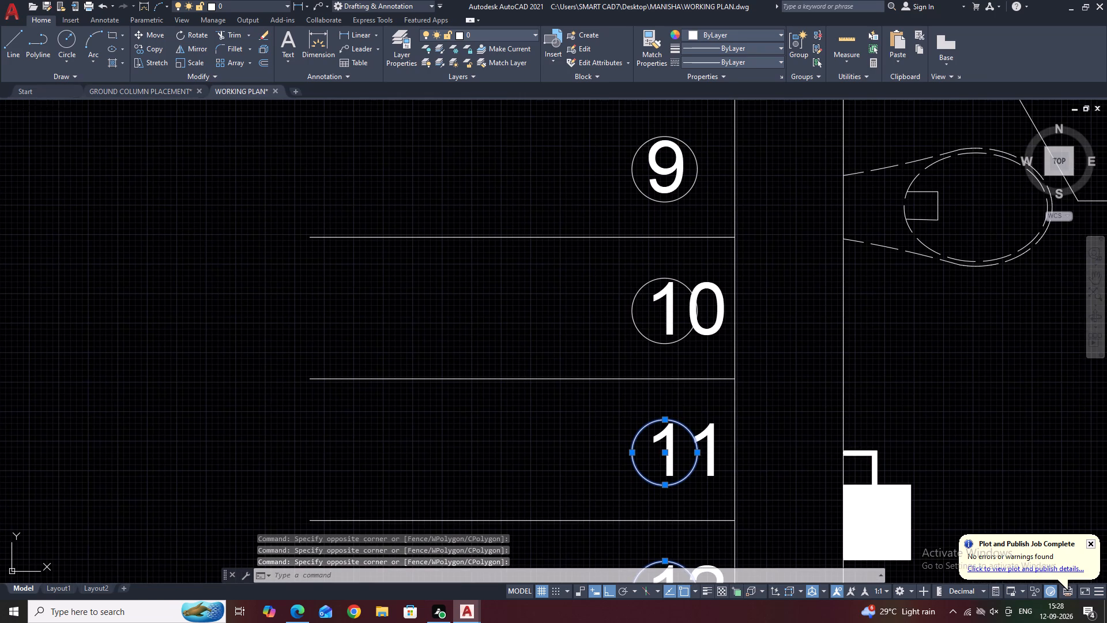
{"action": "key", "text": "Delete"}
Copy the enlarged circle from 17 straight up onto the 16 and both 15s.
{"action": "scroll", "coordinate": [650, 320], "scroll_direction": "down", "scroll_amount": 3}
{"action": "middle_click_drag", "start_coordinate": [643, 407], "coordinate": [647, 374]}
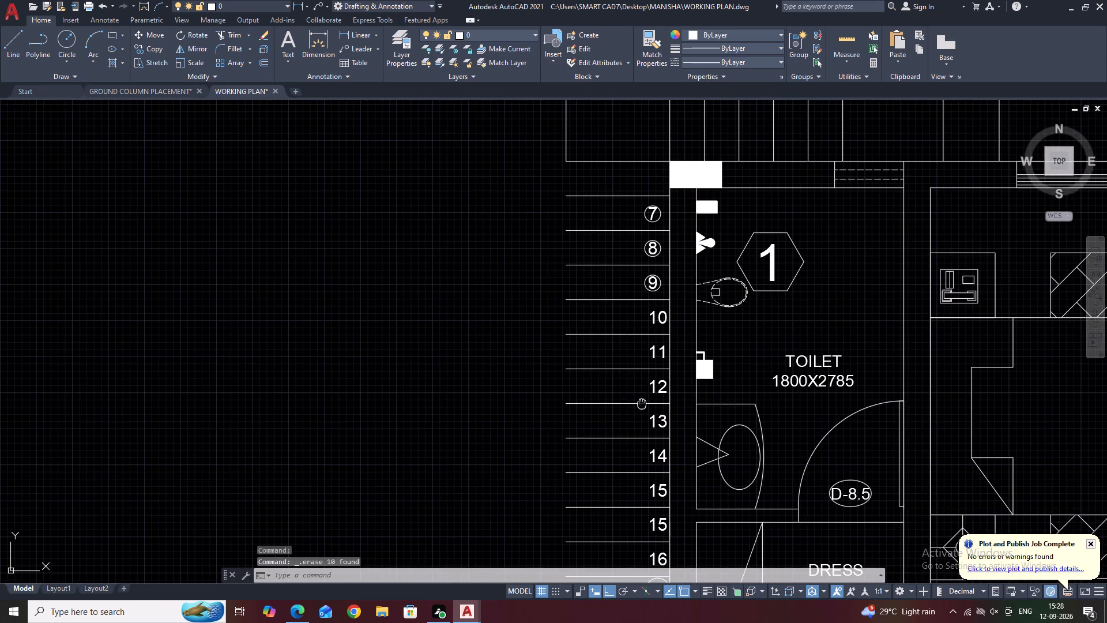
{"action": "middle_click_drag", "start_coordinate": [647, 374], "coordinate": [663, 295]}
{"action": "scroll", "coordinate": [672, 468], "scroll_direction": "up", "scroll_amount": 4}
{"action": "left_click", "coordinate": [674, 464]}
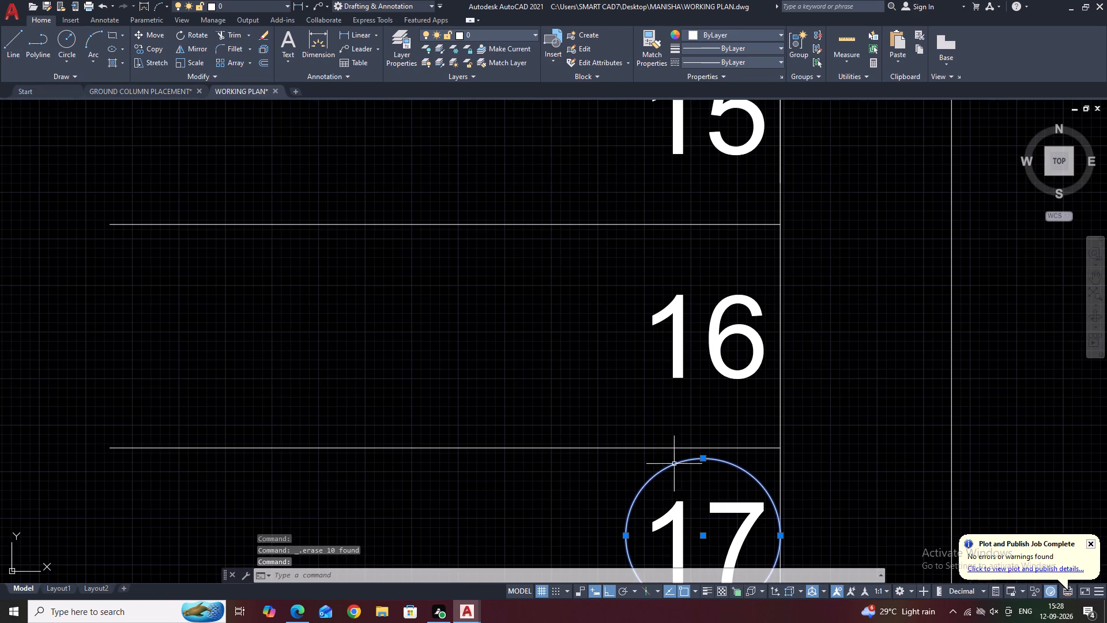
{"action": "key", "text": "c"}
{"action": "type", "text": "O"}
{"action": "key", "text": "space"}
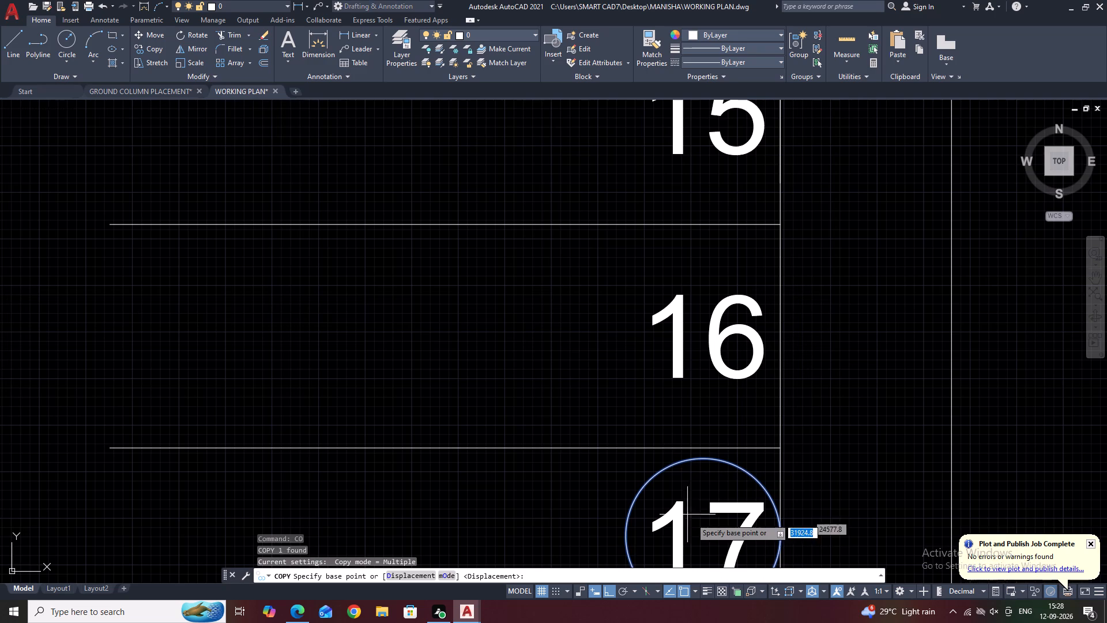
{"action": "left_click", "coordinate": [701, 539]}
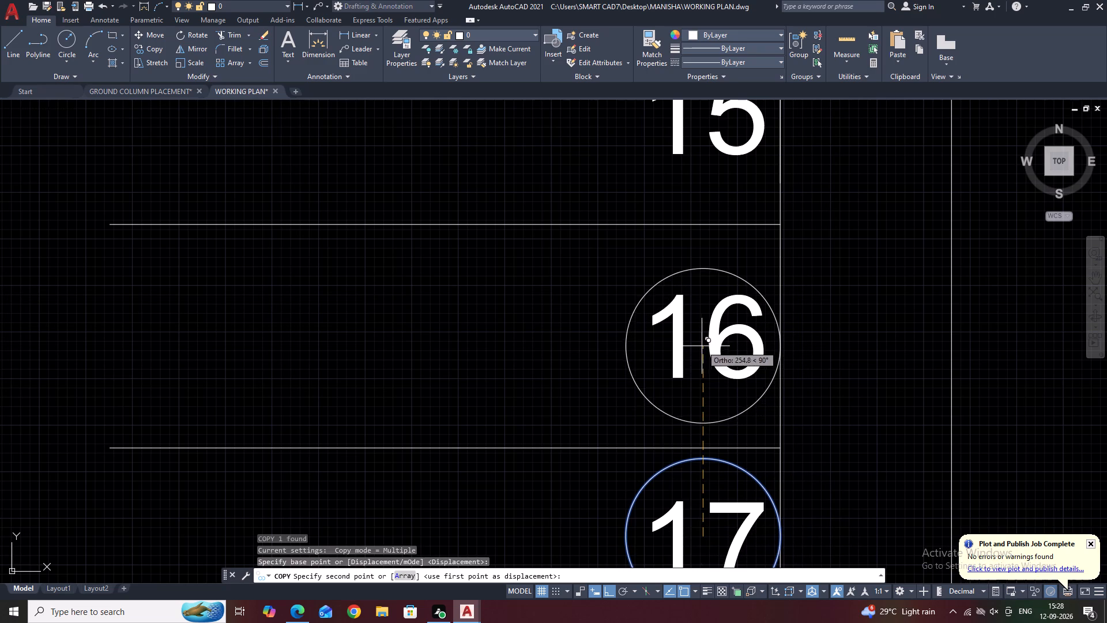
{"action": "left_click", "coordinate": [703, 344]}
{"action": "scroll", "coordinate": [688, 313], "scroll_direction": "down", "scroll_amount": 2}
{"action": "scroll", "coordinate": [683, 237], "scroll_direction": "up", "scroll_amount": 2}
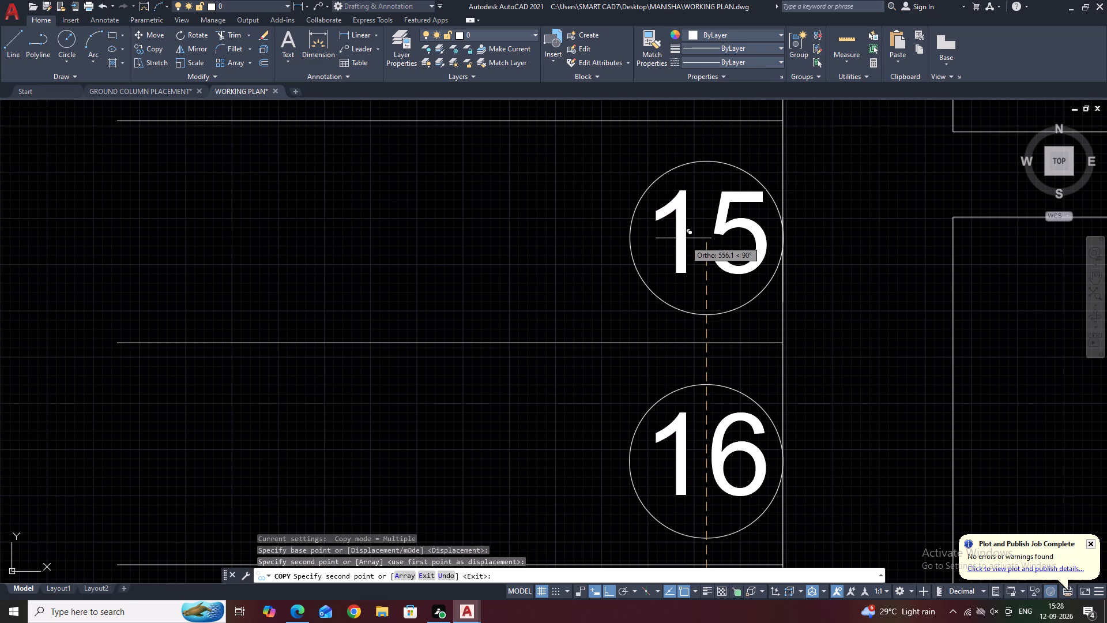
{"action": "left_click", "coordinate": [691, 231]}
{"action": "scroll", "coordinate": [631, 297], "scroll_direction": "down", "scroll_amount": 3}
{"action": "scroll", "coordinate": [641, 233], "scroll_direction": "up", "scroll_amount": 2}
{"action": "left_click", "coordinate": [653, 223]}
Copy the same enlarged circle straight up onto the numbers 14, 13, 12, 11 and 10.
{"action": "scroll", "coordinate": [639, 282], "scroll_direction": "down", "scroll_amount": 2}
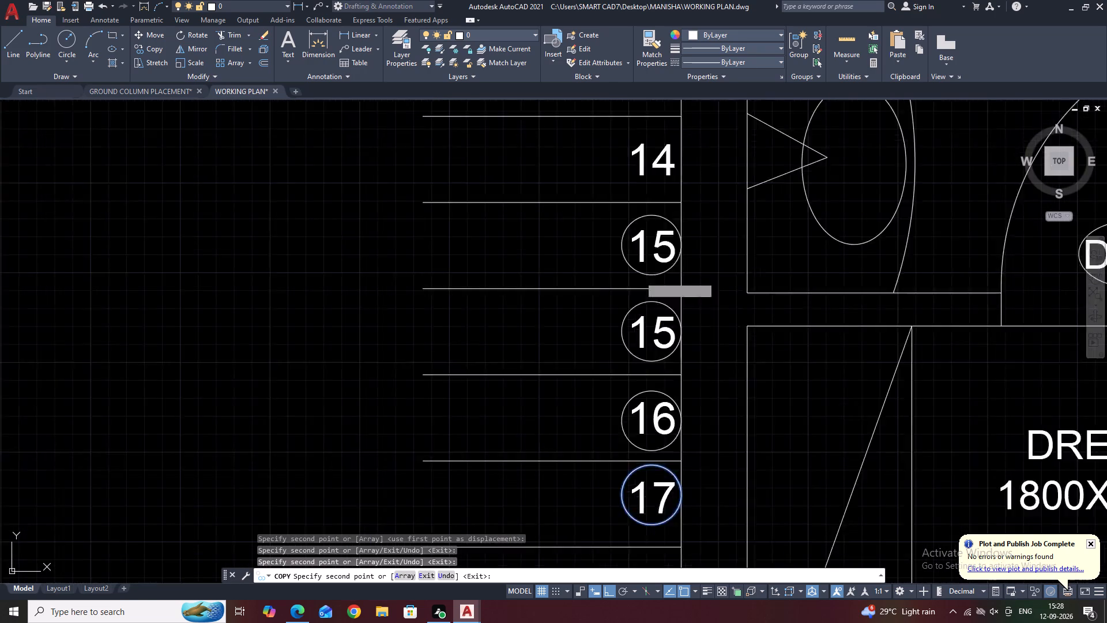
{"action": "scroll", "coordinate": [631, 211], "scroll_direction": "up", "scroll_amount": 1}
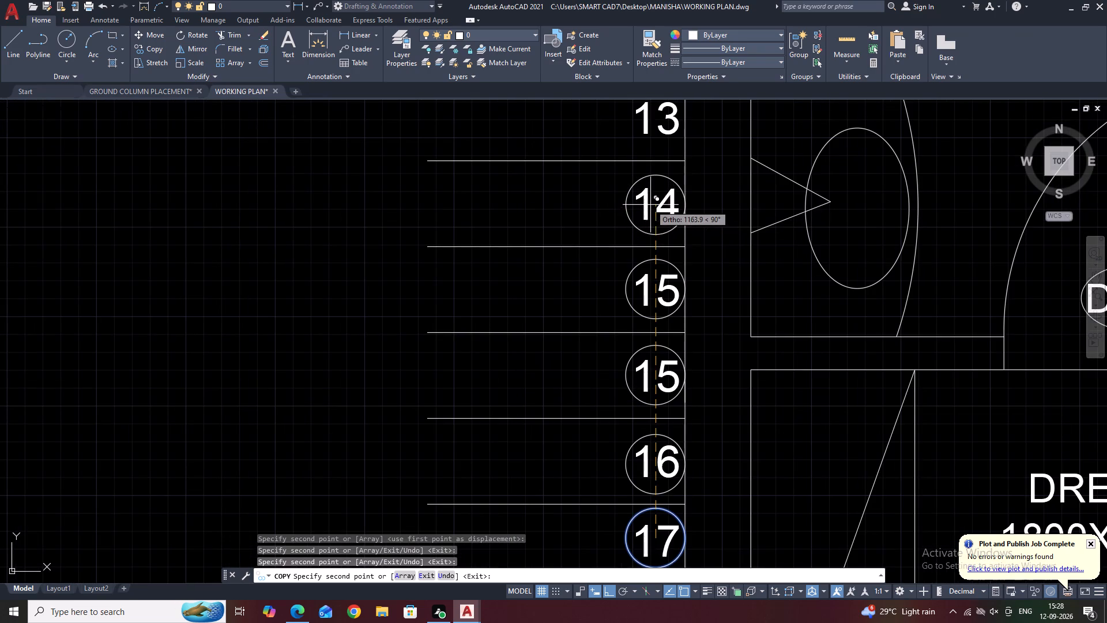
{"action": "left_click", "coordinate": [650, 205]}
{"action": "scroll", "coordinate": [639, 209], "scroll_direction": "down", "scroll_amount": 2}
{"action": "scroll", "coordinate": [651, 181], "scroll_direction": "up", "scroll_amount": 1}
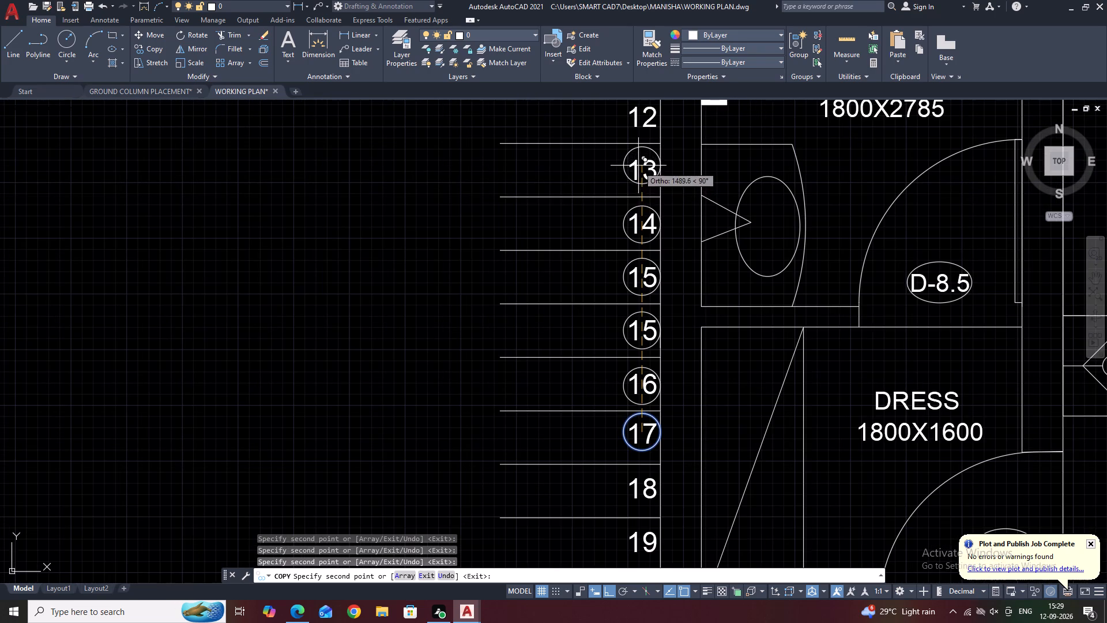
{"action": "left_click", "coordinate": [642, 171]}
{"action": "middle_click_drag", "start_coordinate": [639, 159], "coordinate": [620, 290]}
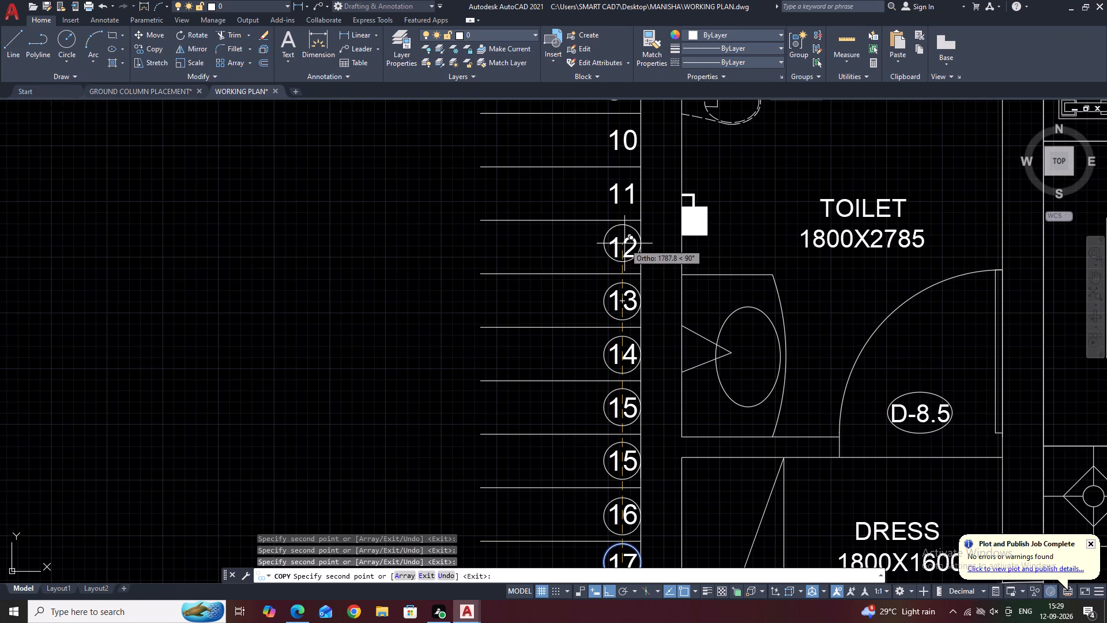
{"action": "left_click", "coordinate": [624, 249]}
{"action": "left_click", "coordinate": [626, 192]}
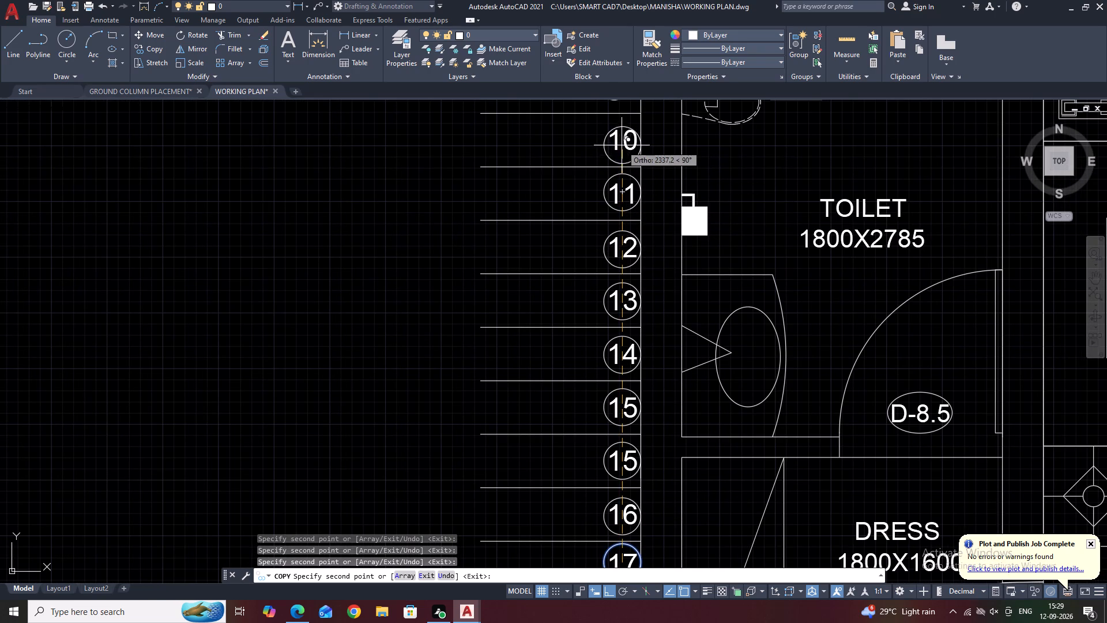
{"action": "left_click", "coordinate": [628, 140]}
Copy the same enlarged circle straight down onto the 18 and end the copying.
{"action": "scroll", "coordinate": [627, 140], "scroll_direction": "down", "scroll_amount": 3}
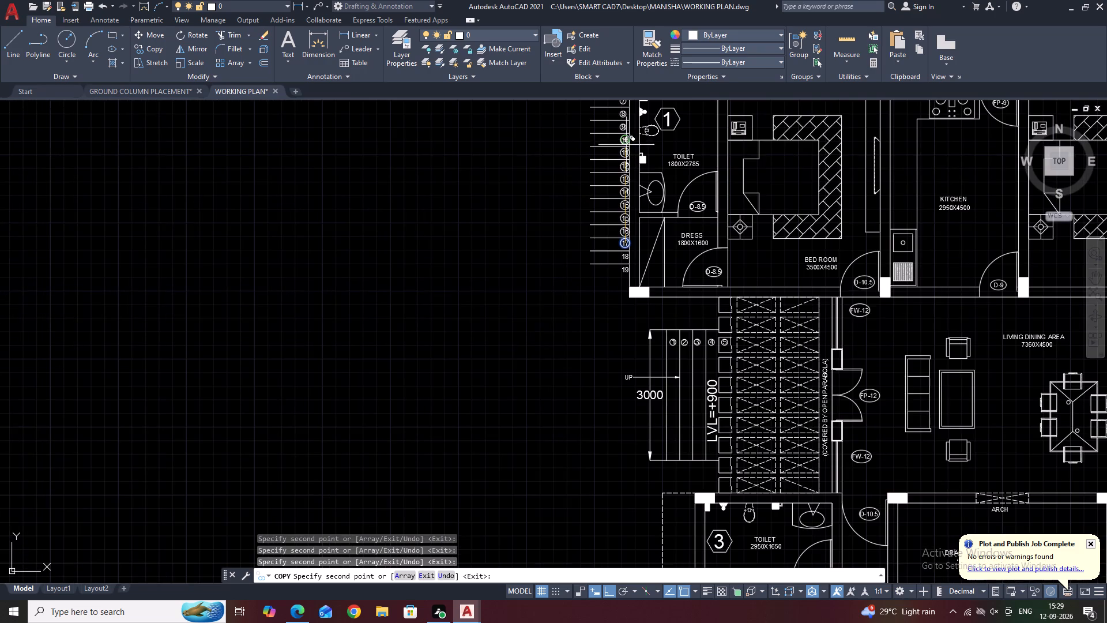
{"action": "scroll", "coordinate": [620, 257], "scroll_direction": "up", "scroll_amount": 4}
{"action": "left_click", "coordinate": [638, 253]}
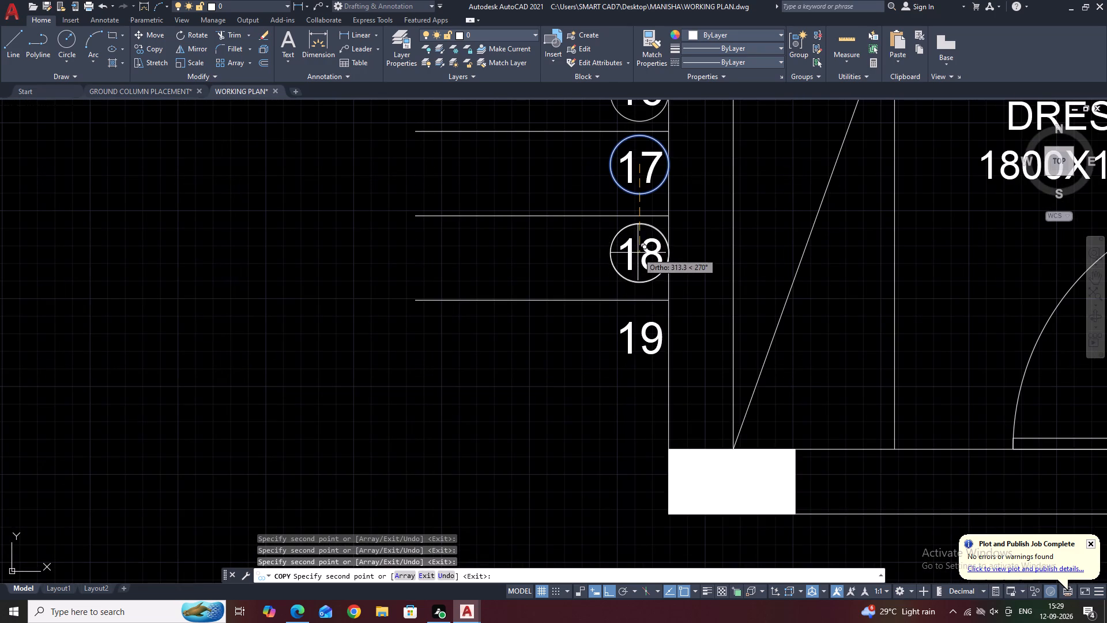
{"action": "key", "text": "Escape"}
Erase the uncircled 19 and the tread line directly above it at the bottom of the flight.
{"action": "left_click", "coordinate": [638, 290]}
{"action": "left_click", "coordinate": [603, 392]}
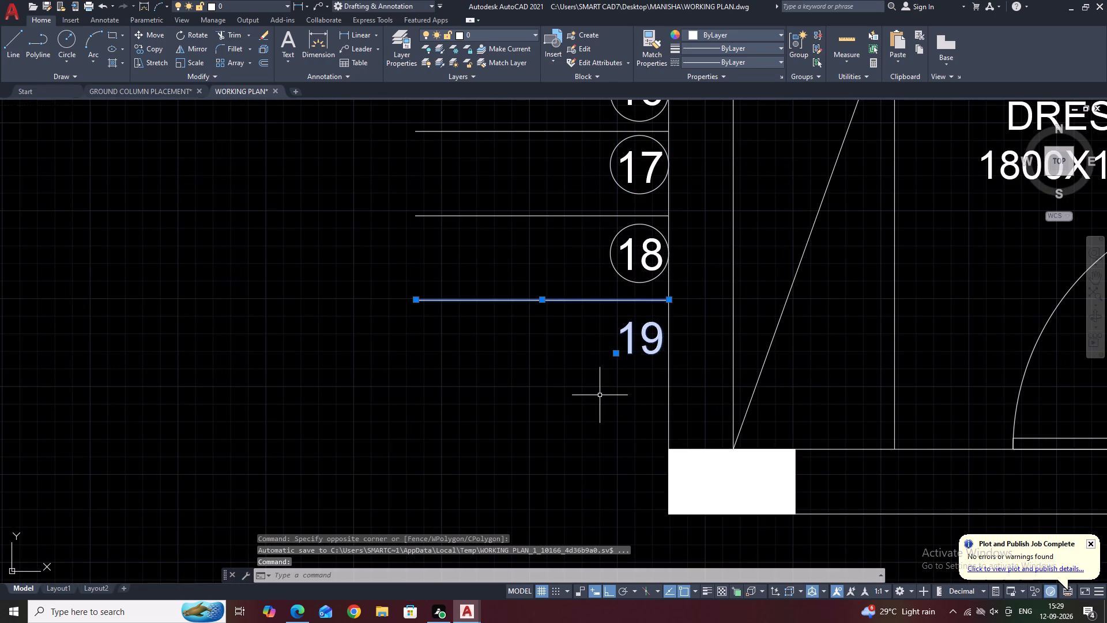
{"action": "key", "text": "Delete"}
Change the two lowest circled tread numbers beside the dress room, from the bottom up, to 19 and 18.
{"action": "middle_click_drag", "start_coordinate": [582, 331], "coordinate": [613, 489]}
{"action": "scroll", "coordinate": [637, 352], "scroll_direction": "down", "scroll_amount": 2}
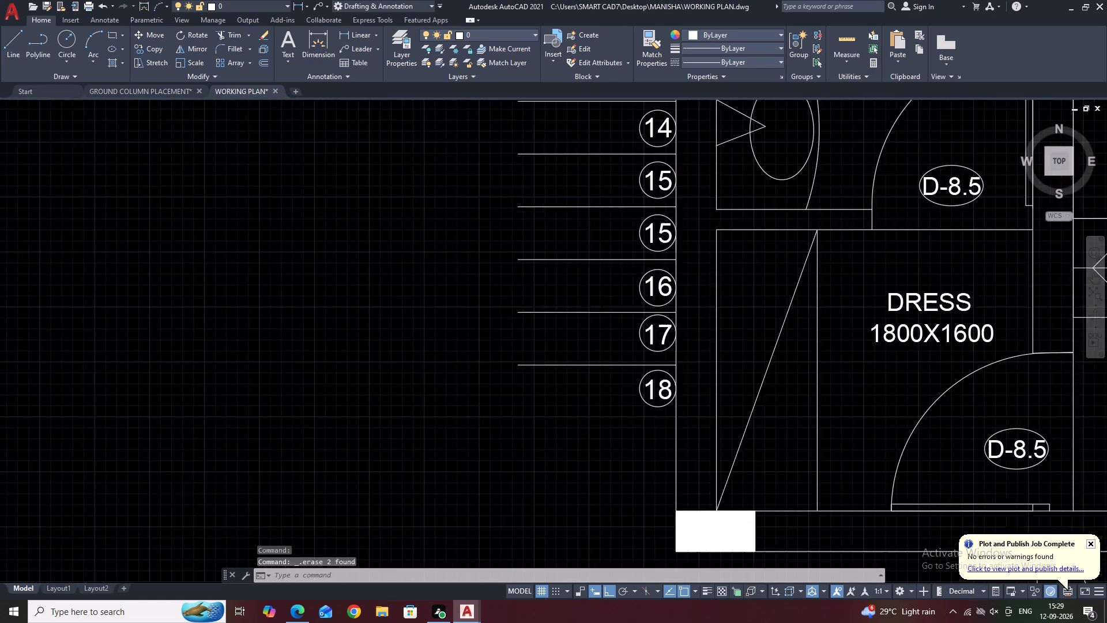
{"action": "scroll", "coordinate": [637, 352], "scroll_direction": "down", "scroll_amount": 1}
{"action": "scroll", "coordinate": [652, 368], "scroll_direction": "up", "scroll_amount": 3}
{"action": "double_click", "coordinate": [633, 354]}
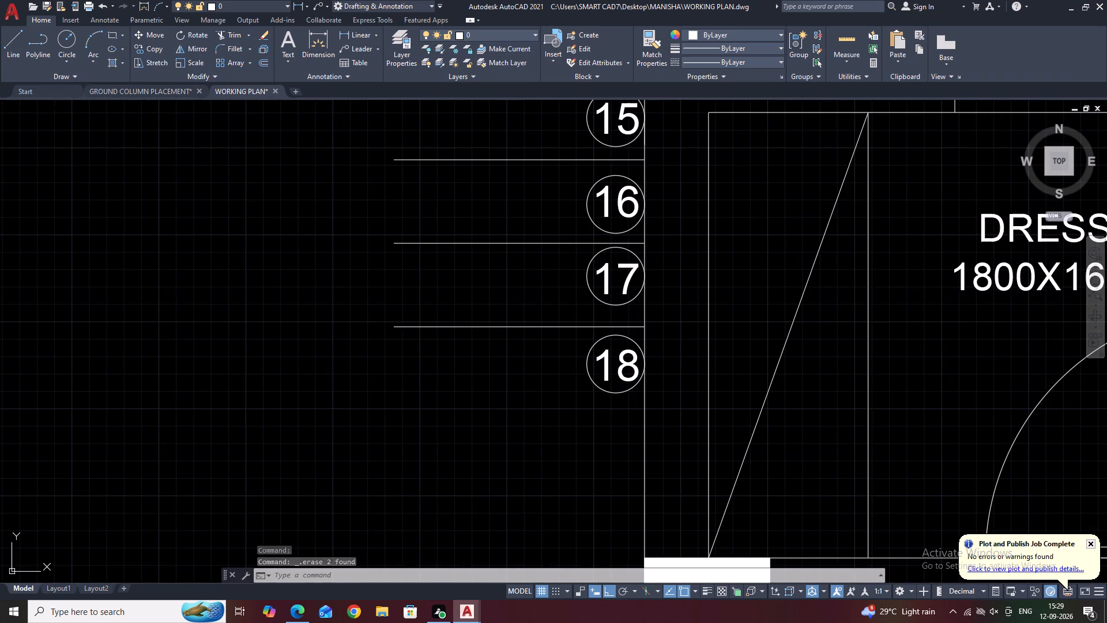
{"action": "type", "text": "19"}
{"action": "left_click", "coordinate": [627, 291]}
{"action": "left_click", "coordinate": [627, 286]}
{"action": "left_click", "coordinate": [627, 286]}
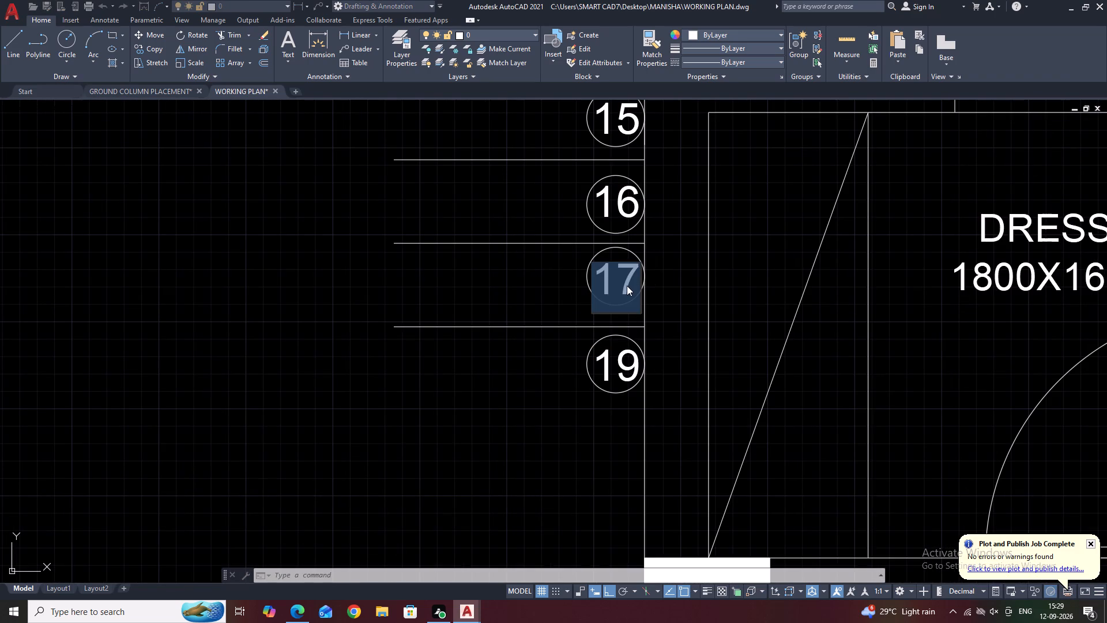
{"action": "key", "text": "1"}
{"action": "key", "text": "9"}
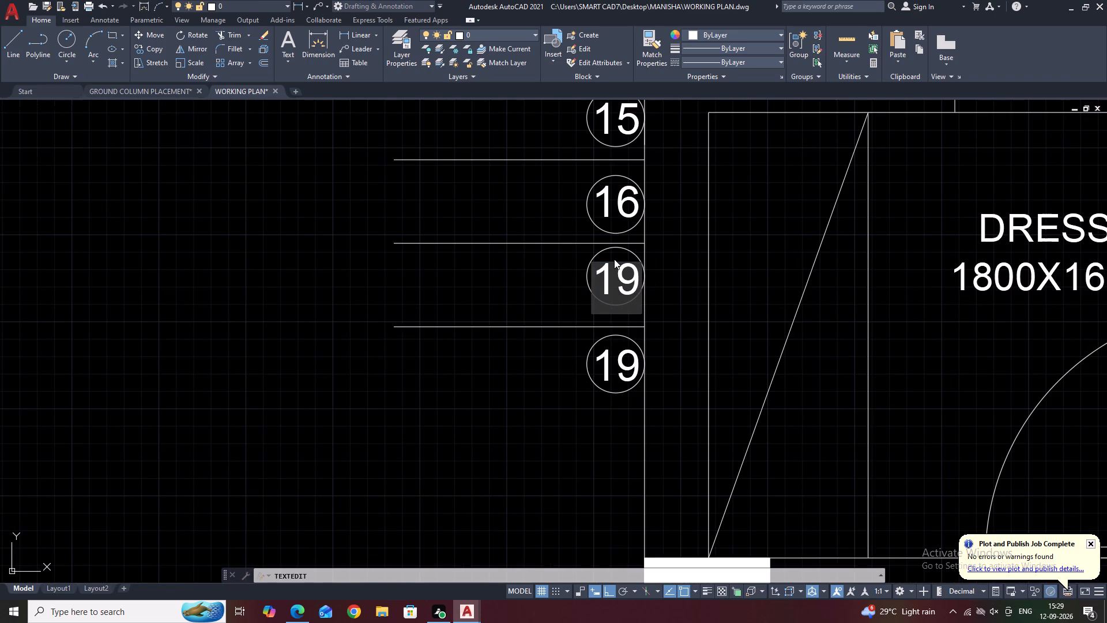
{"action": "key", "text": "BackSpace"}
{"action": "key", "text": "8"}
Change the circled 16 to 17 and the lower of the two circled 15s to 16.
{"action": "middle_click_drag", "start_coordinate": [598, 242], "coordinate": [592, 329]}
{"action": "left_click", "coordinate": [620, 297]}
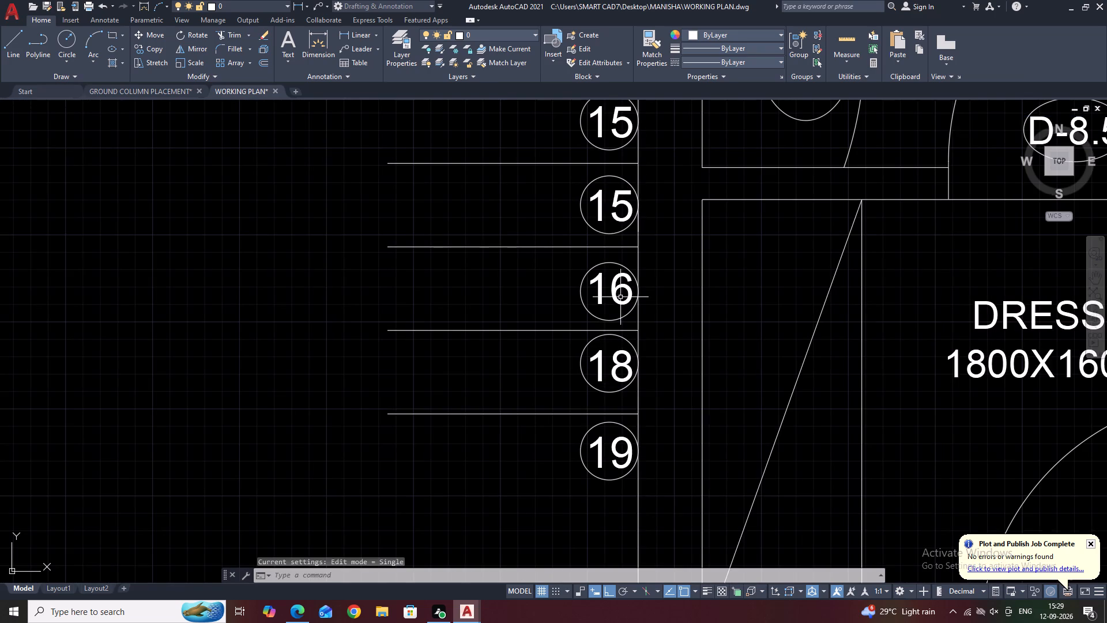
{"action": "double_click", "coordinate": [616, 290]}
{"action": "type", "text": "17"}
{"action": "left_click", "coordinate": [612, 239]}
{"action": "middle_click_drag", "start_coordinate": [597, 224], "coordinate": [590, 350]}
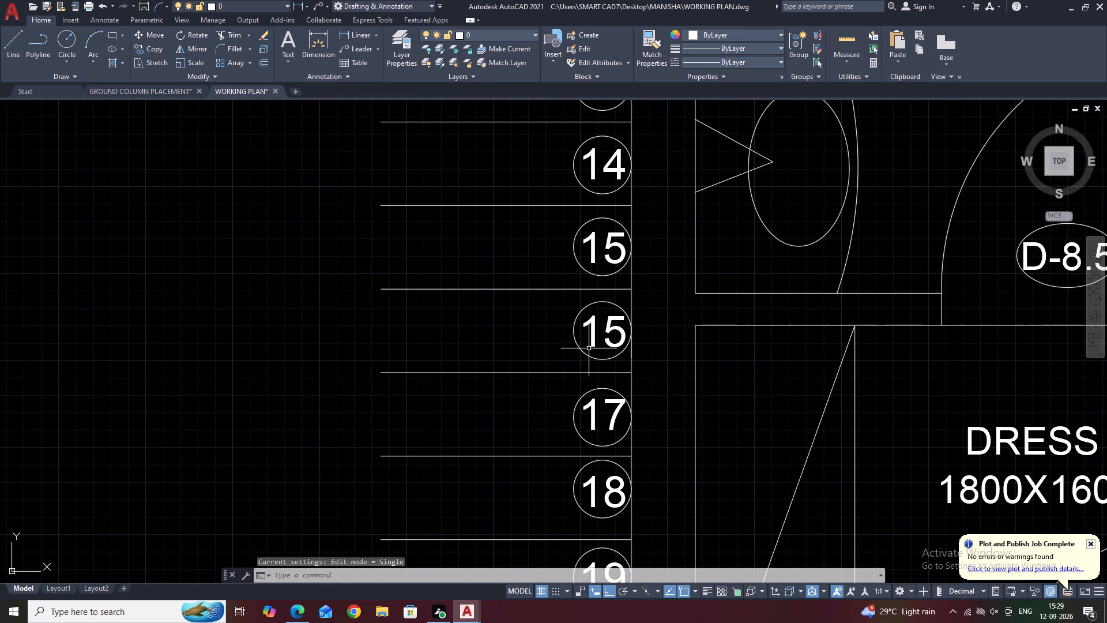
{"action": "double_click", "coordinate": [596, 333]}
{"action": "type", "text": "19"}
{"action": "key", "text": "BackSpace"}
{"action": "key", "text": "6"}
{"action": "left_click", "coordinate": [503, 303]}
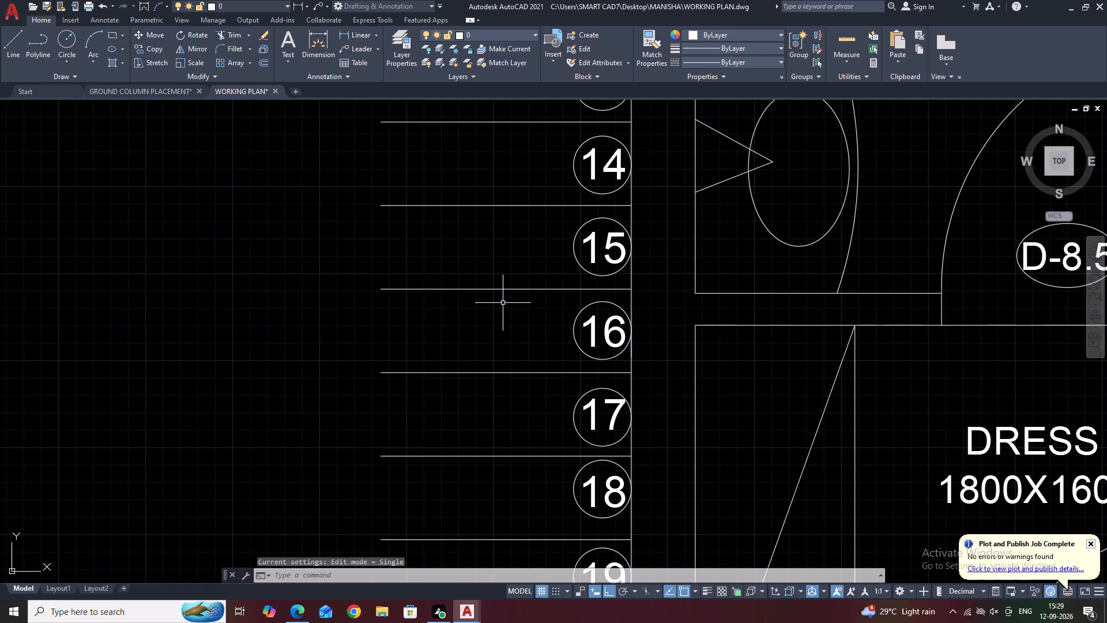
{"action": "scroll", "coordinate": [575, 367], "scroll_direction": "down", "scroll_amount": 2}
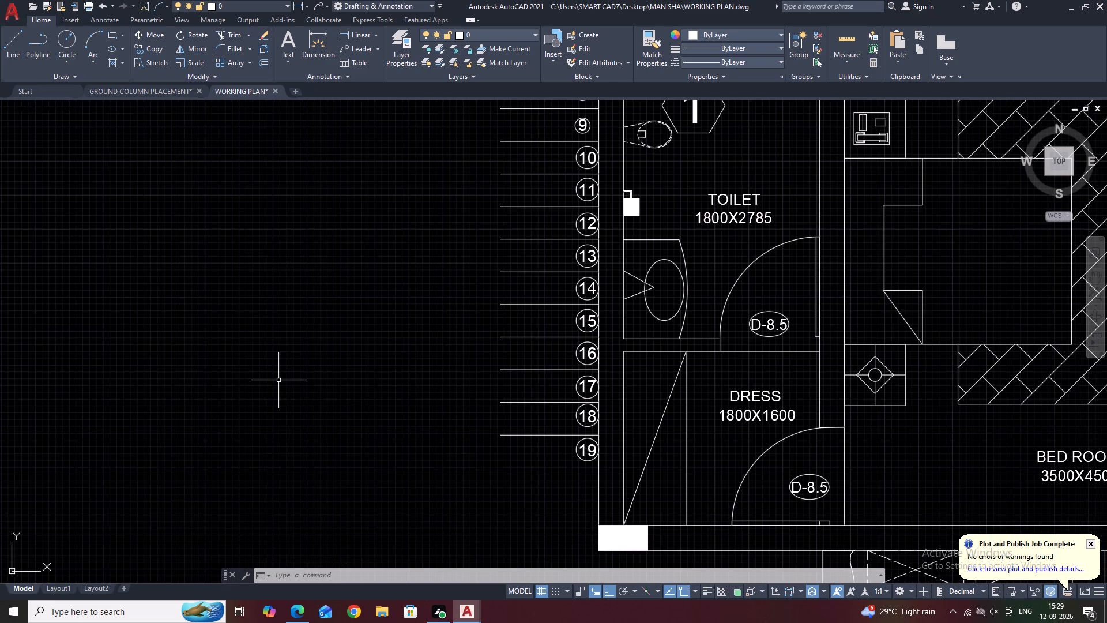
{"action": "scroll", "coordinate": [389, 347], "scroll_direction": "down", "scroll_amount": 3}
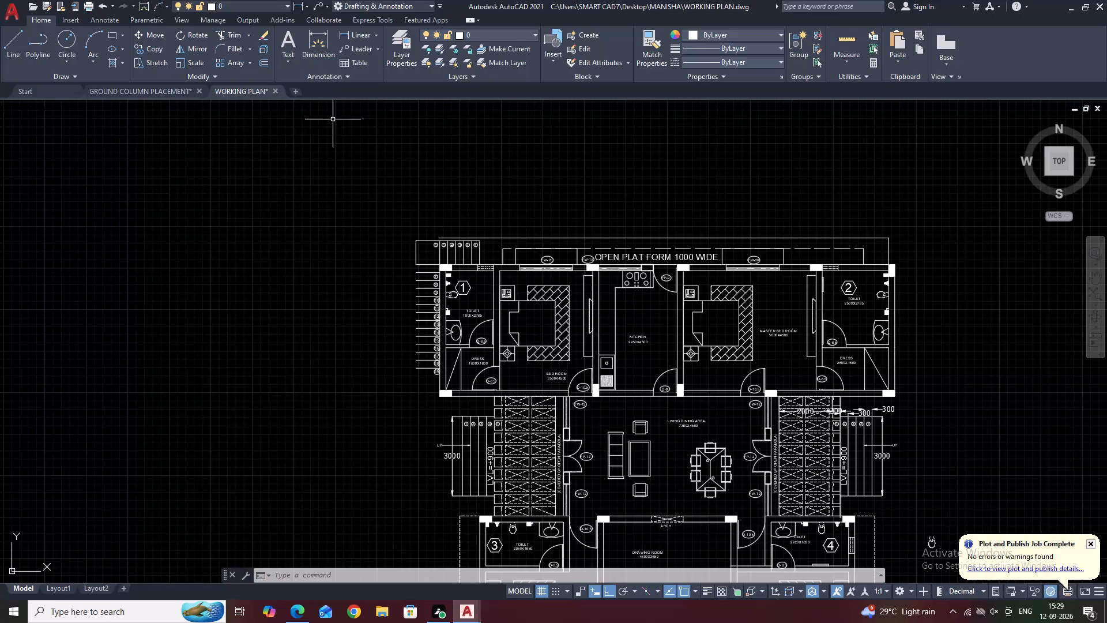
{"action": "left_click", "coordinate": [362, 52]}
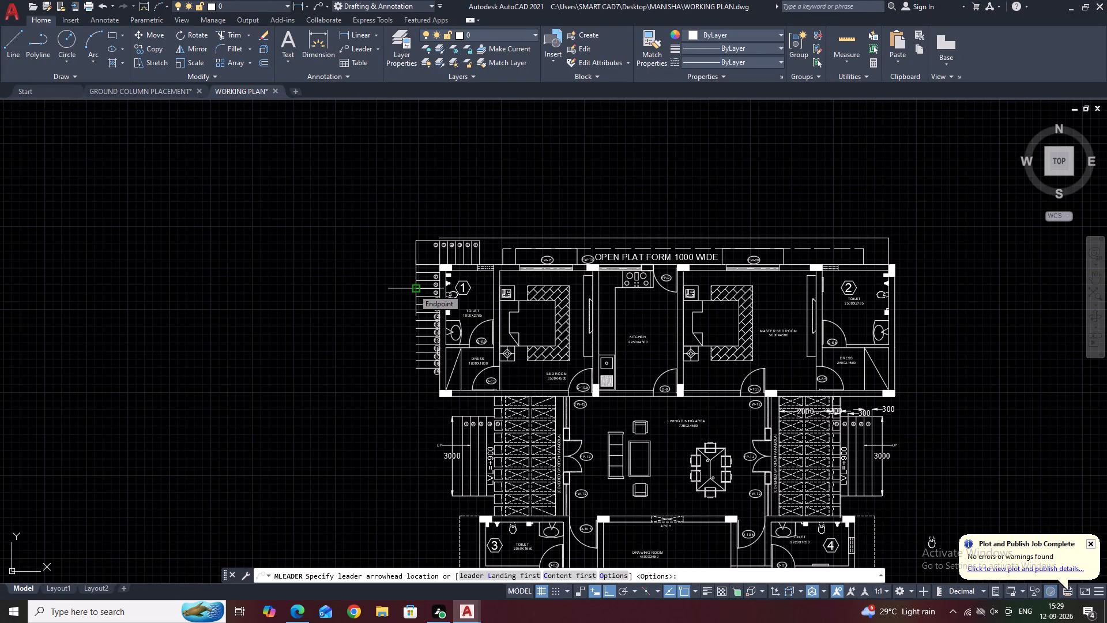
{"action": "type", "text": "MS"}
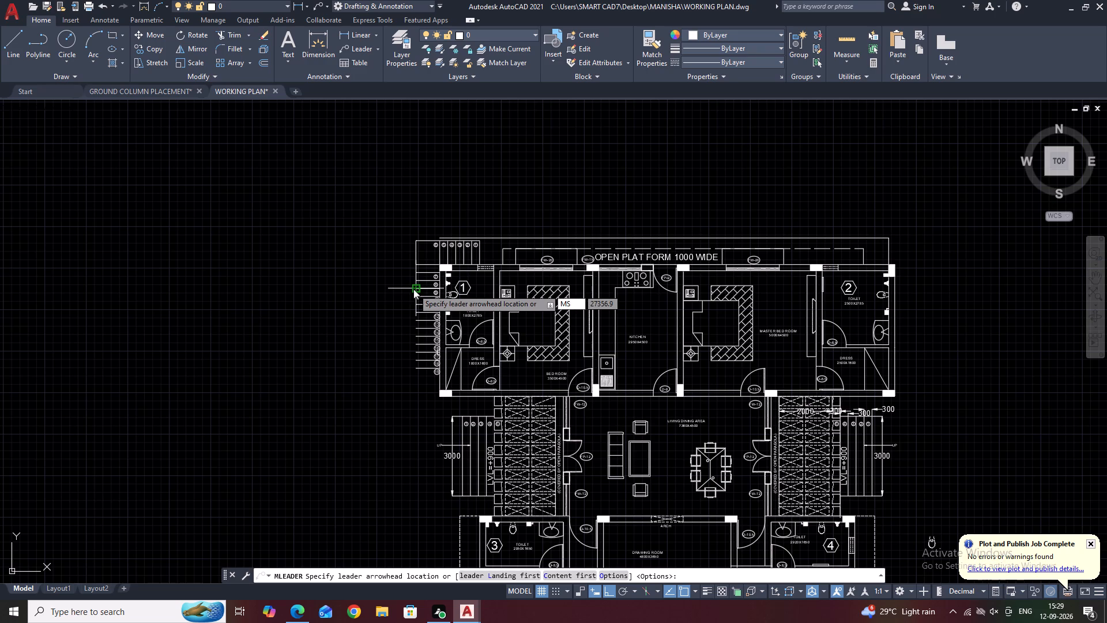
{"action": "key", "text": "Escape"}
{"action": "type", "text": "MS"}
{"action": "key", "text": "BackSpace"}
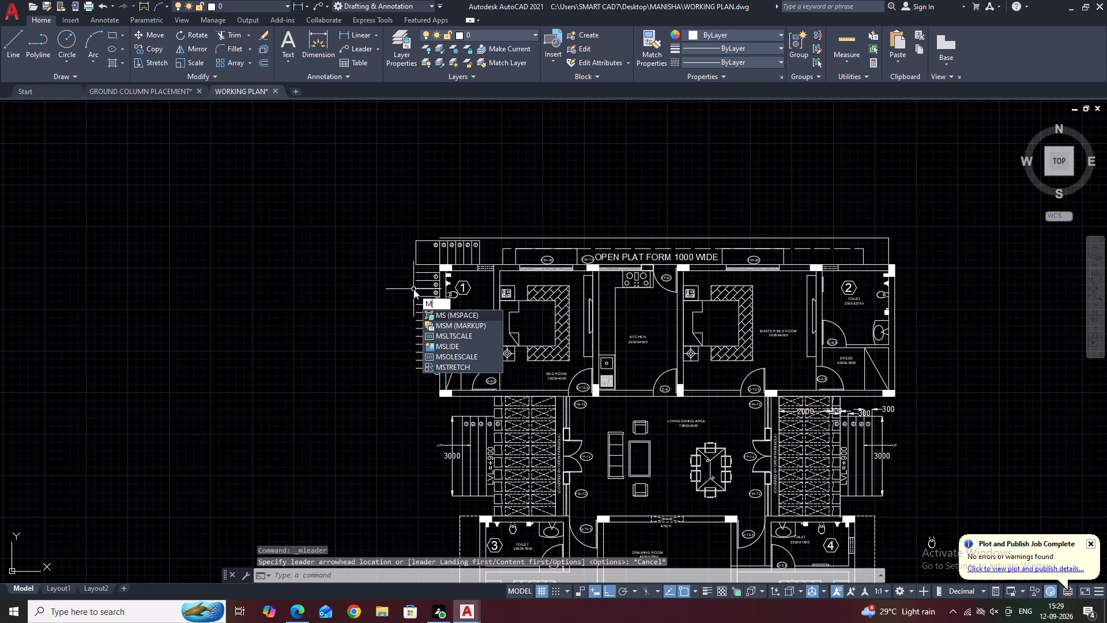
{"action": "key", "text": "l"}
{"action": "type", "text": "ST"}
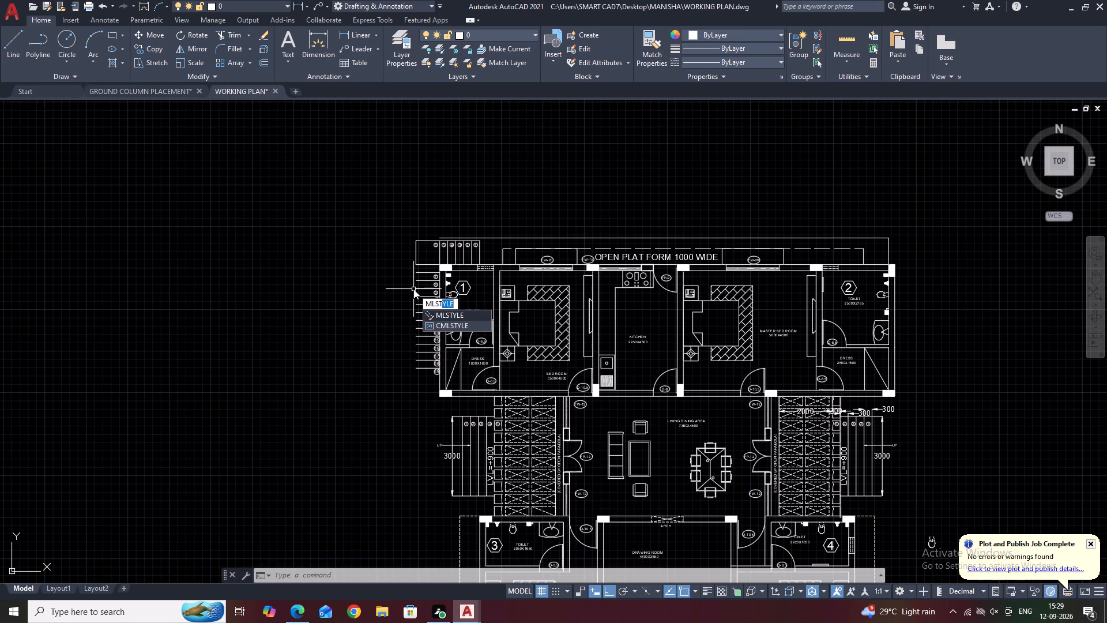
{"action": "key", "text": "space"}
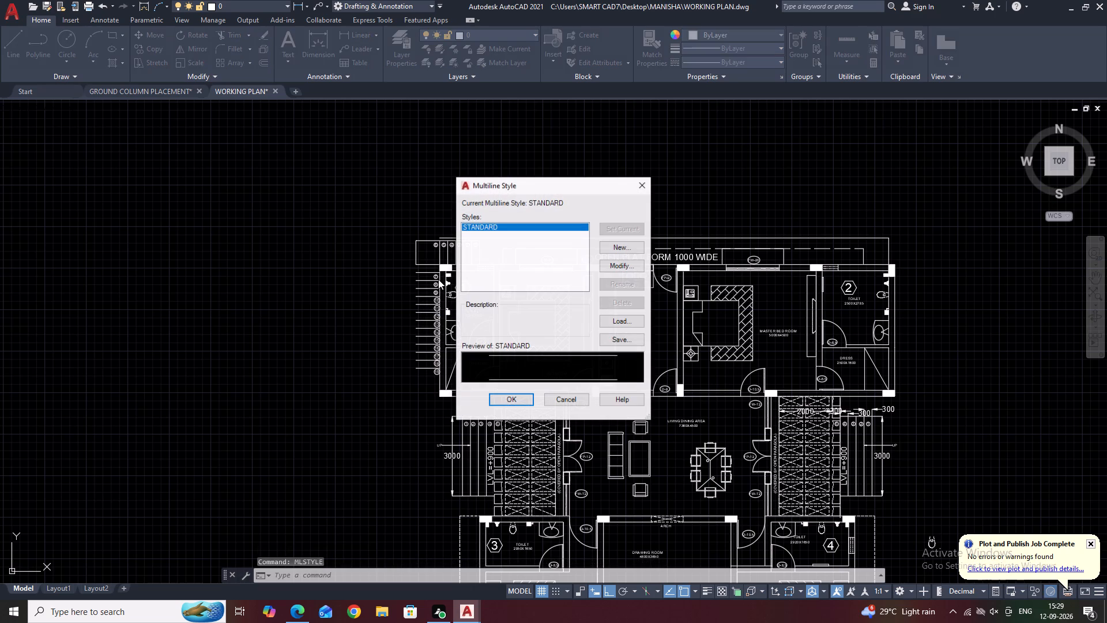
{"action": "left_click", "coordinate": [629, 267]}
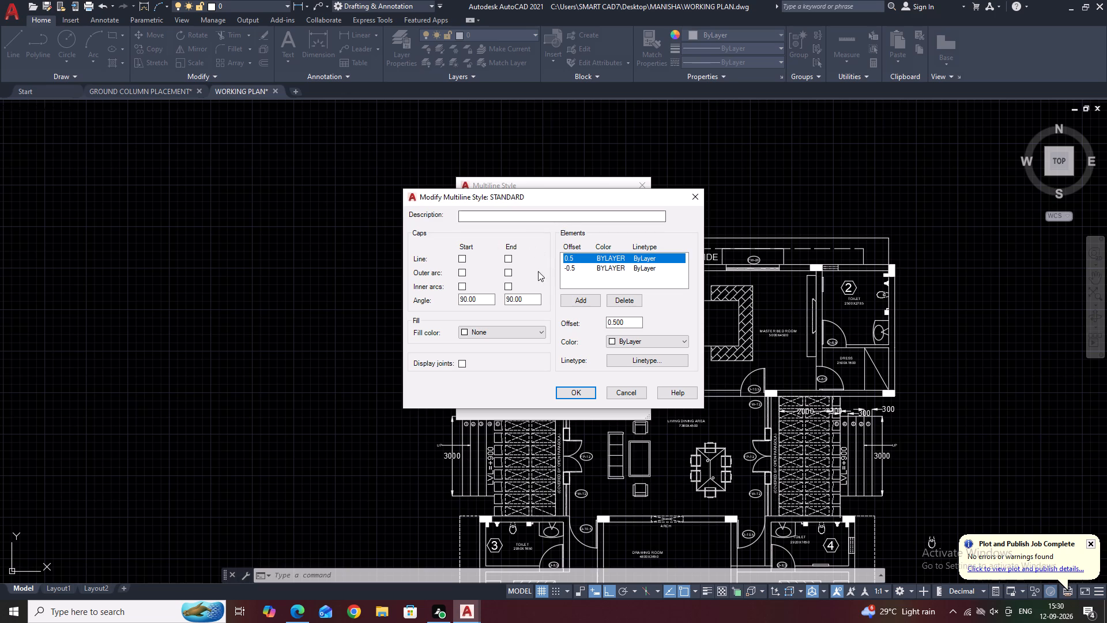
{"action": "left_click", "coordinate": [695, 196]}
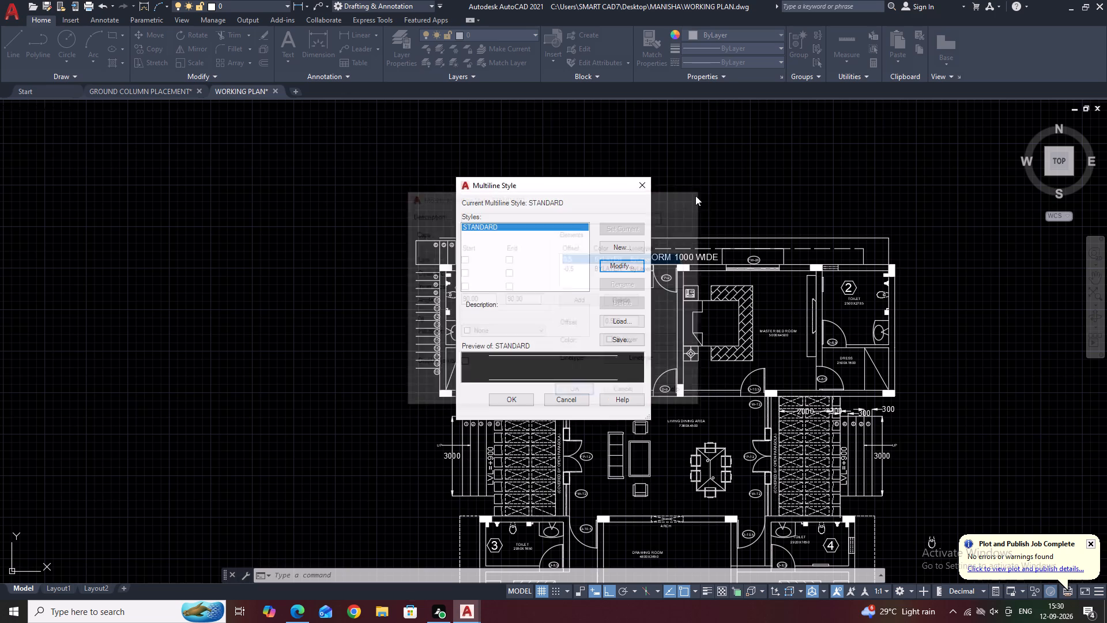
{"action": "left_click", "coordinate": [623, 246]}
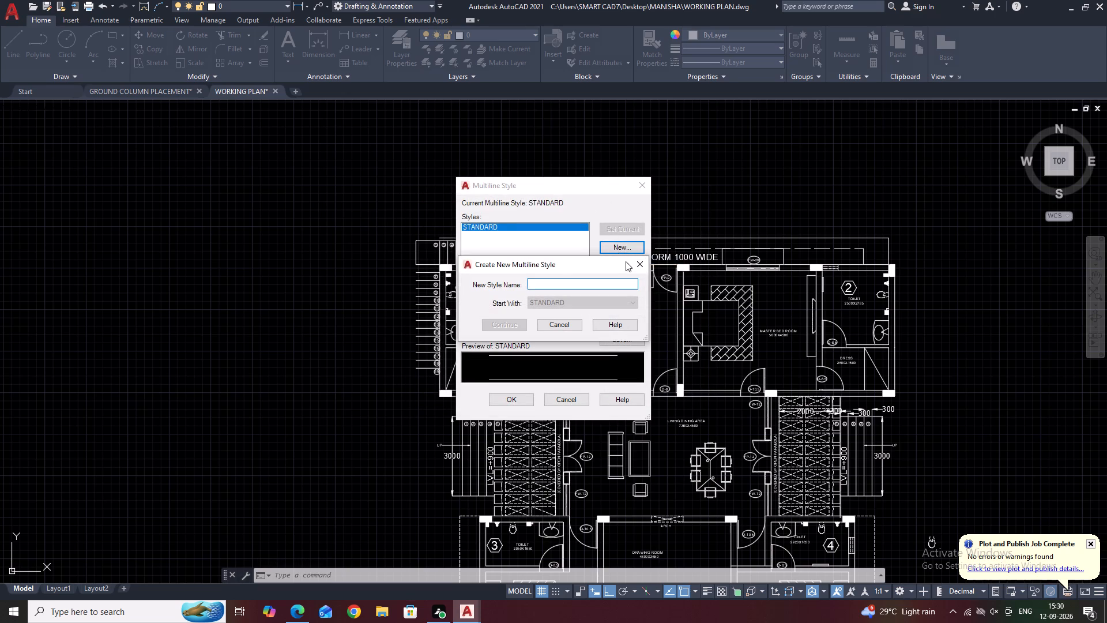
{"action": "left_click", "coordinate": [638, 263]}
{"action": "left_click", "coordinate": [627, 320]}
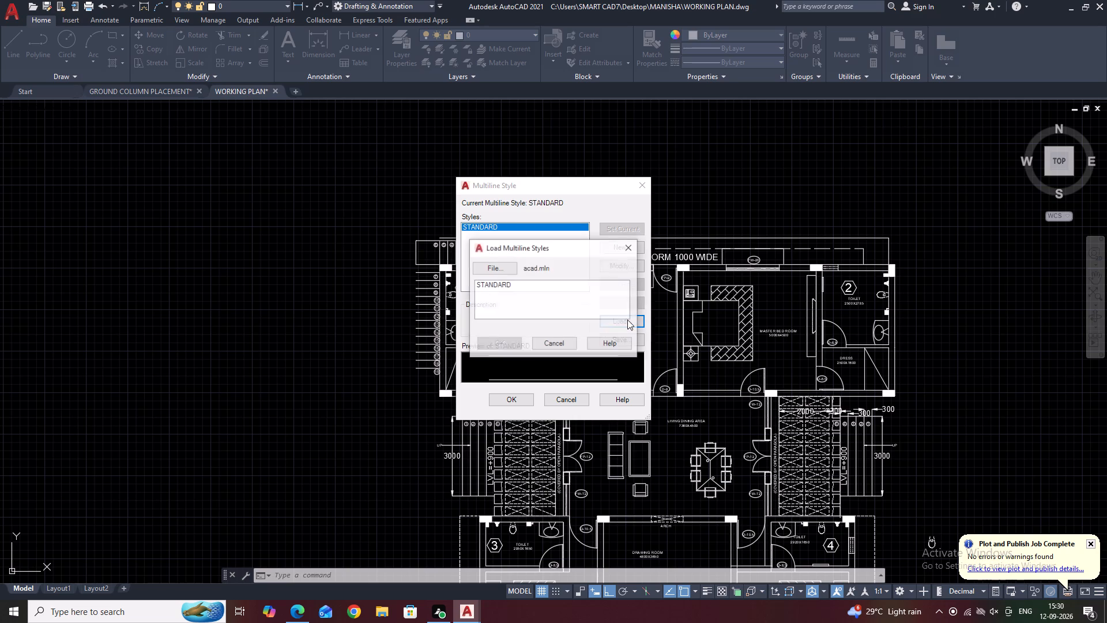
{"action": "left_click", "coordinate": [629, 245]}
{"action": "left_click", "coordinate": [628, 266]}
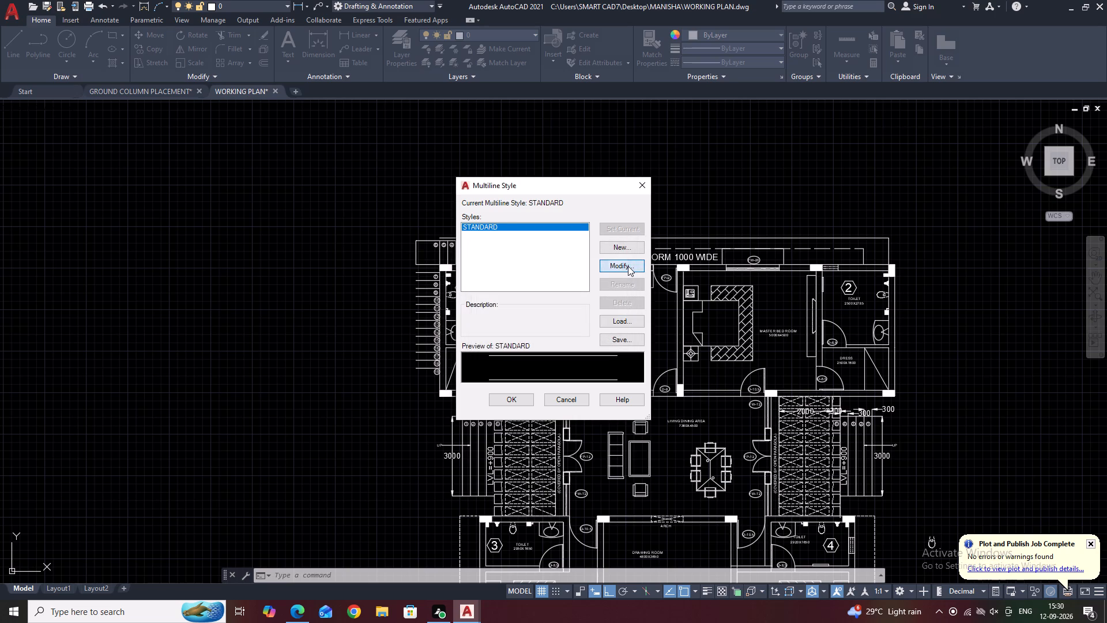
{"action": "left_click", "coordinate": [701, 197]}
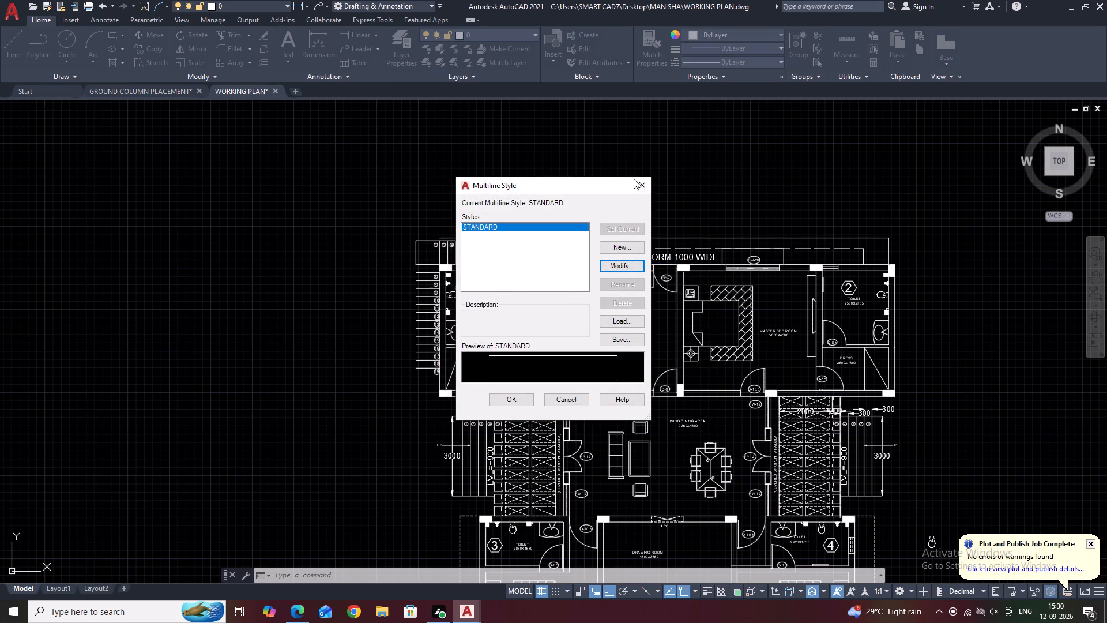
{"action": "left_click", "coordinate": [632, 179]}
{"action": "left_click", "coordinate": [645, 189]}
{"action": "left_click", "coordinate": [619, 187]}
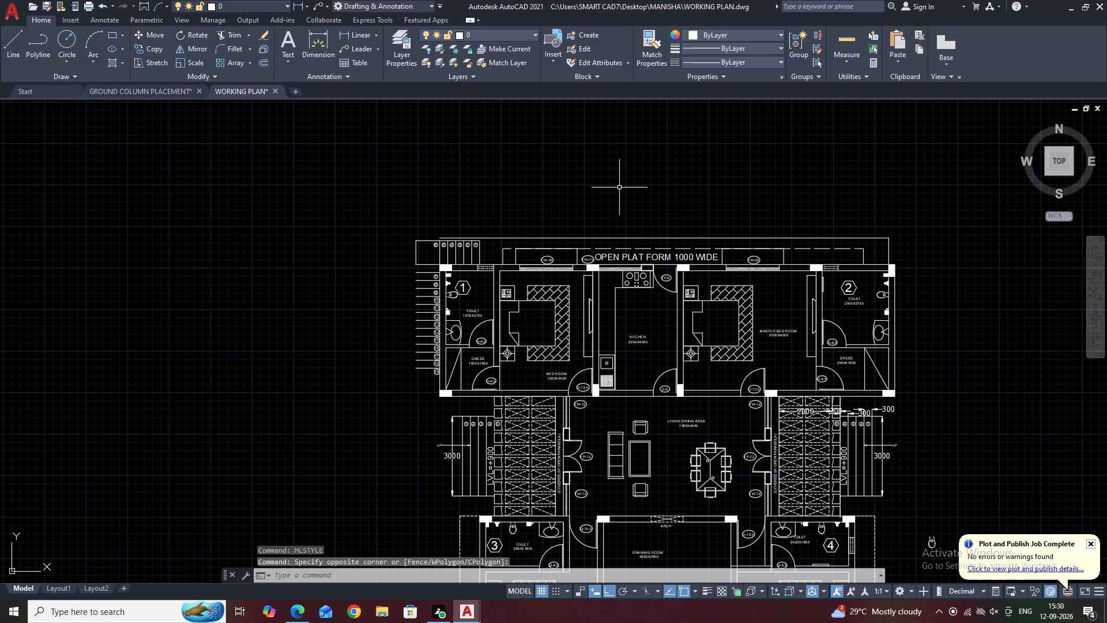
Set the maximum leader points of the Standard multileader style to 4 and make the style current.
{"action": "type", "text": "ML"}
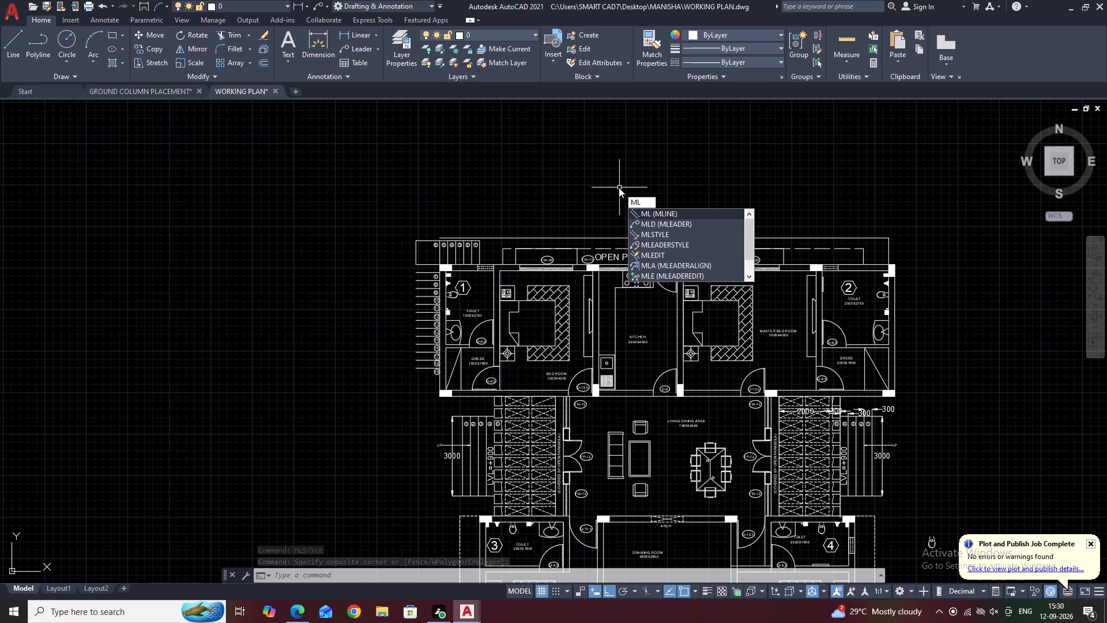
{"action": "left_click", "coordinate": [671, 247]}
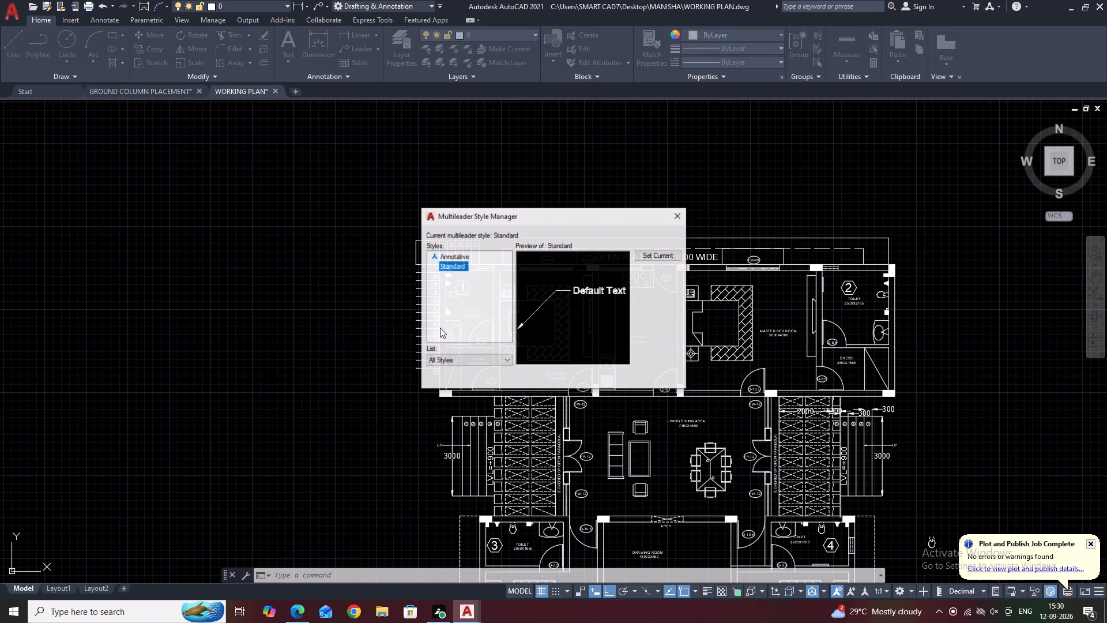
{"action": "left_click", "coordinate": [663, 274]}
{"action": "left_click", "coordinate": [661, 286]}
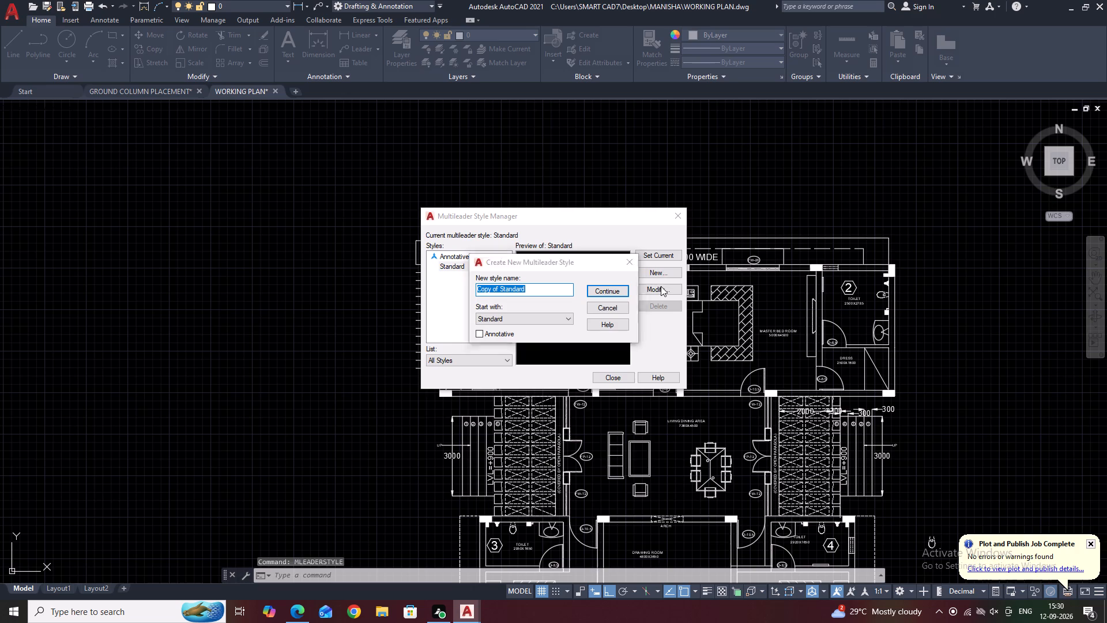
{"action": "left_click", "coordinate": [661, 288]}
{"action": "left_click", "coordinate": [628, 260]}
{"action": "left_click", "coordinate": [655, 292]}
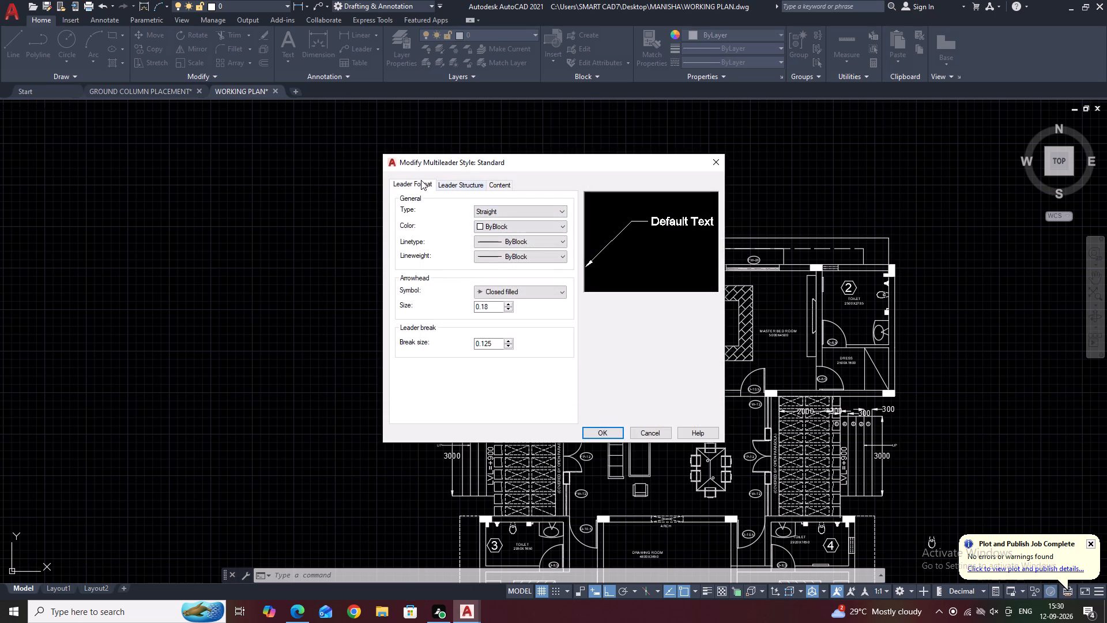
{"action": "left_click", "coordinate": [421, 180]}
{"action": "left_click", "coordinate": [420, 183]}
{"action": "left_click", "coordinate": [505, 188]}
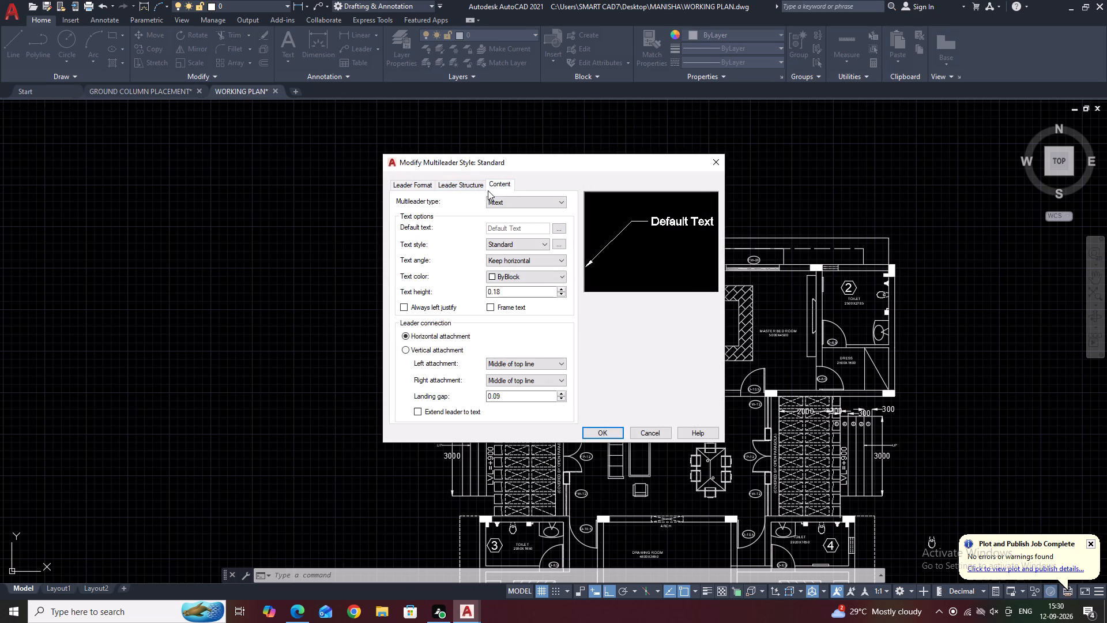
{"action": "left_click", "coordinate": [470, 188]}
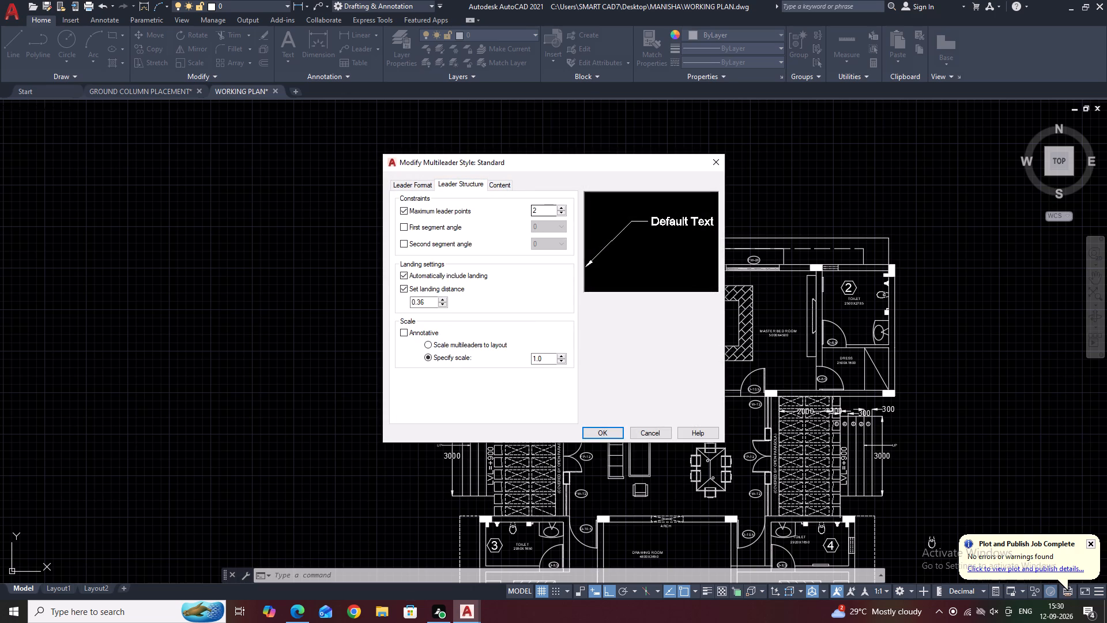
{"action": "left_click", "coordinate": [546, 209]}
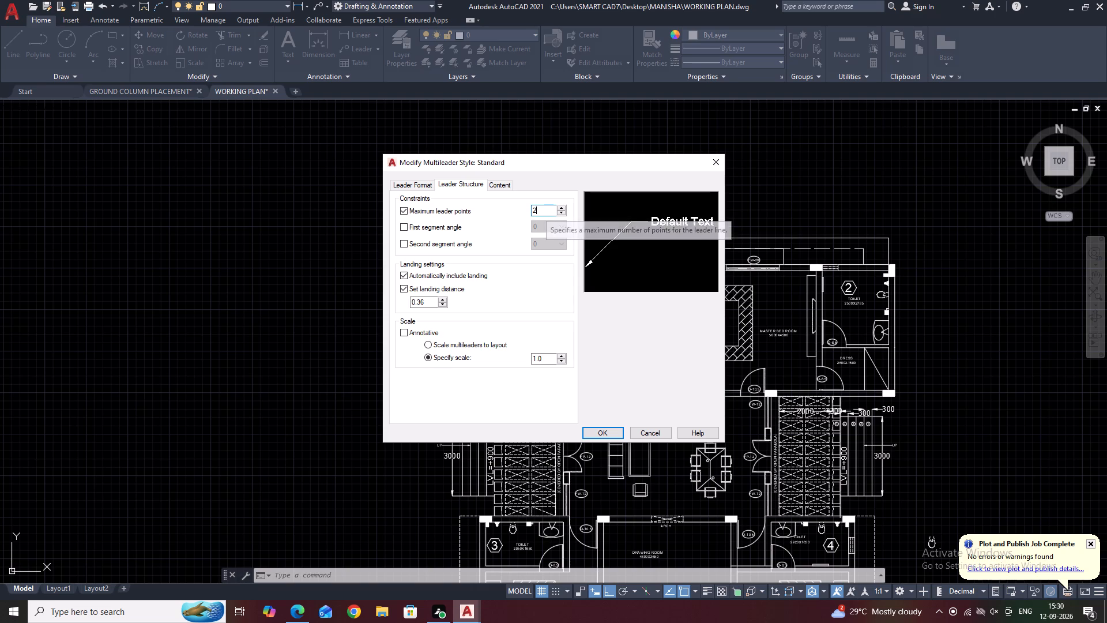
{"action": "key", "text": "BackSpace"}
{"action": "key", "text": "BackSpace"}
{"action": "key", "text": "4"}
{"action": "key", "text": "Return"}
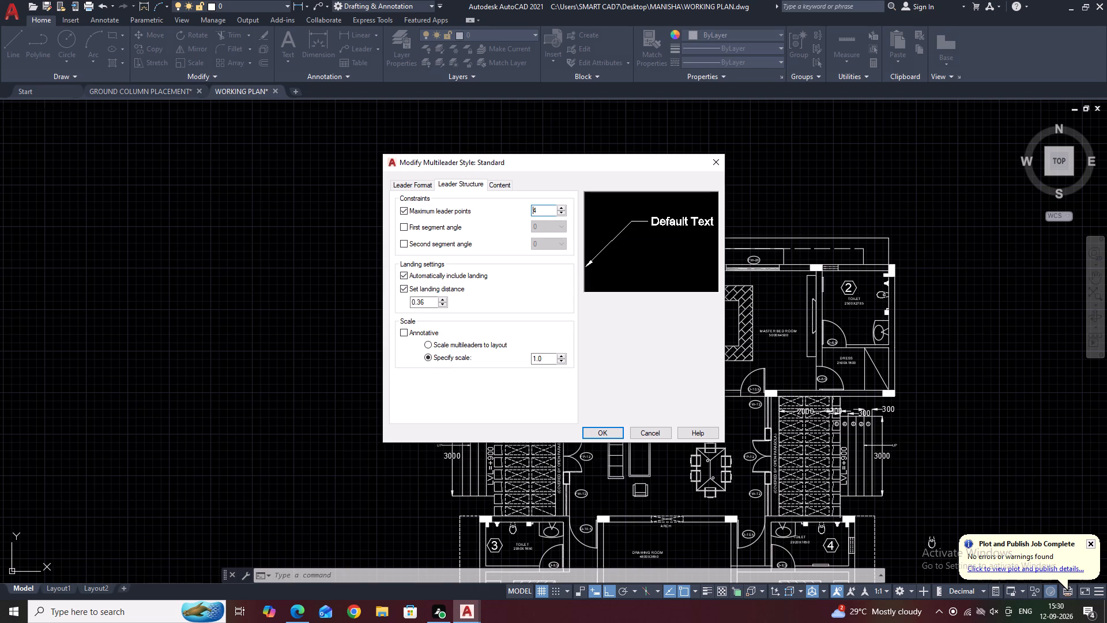
{"action": "left_click", "coordinate": [609, 434]}
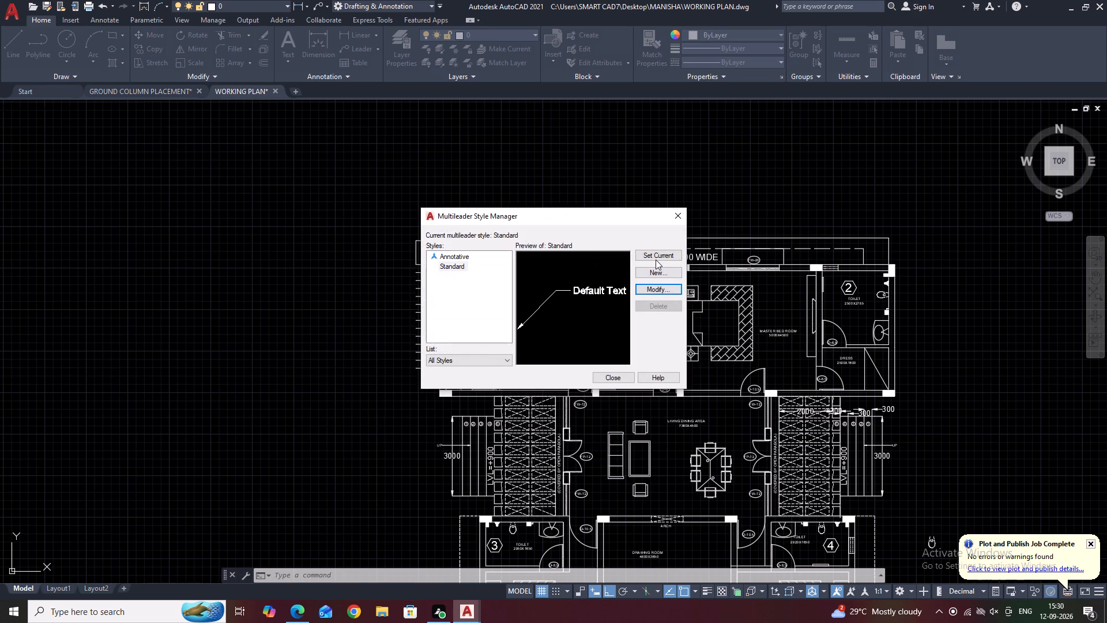
{"action": "left_click", "coordinate": [656, 260]}
{"action": "left_click", "coordinate": [679, 225]}
{"action": "left_click", "coordinate": [678, 213]}
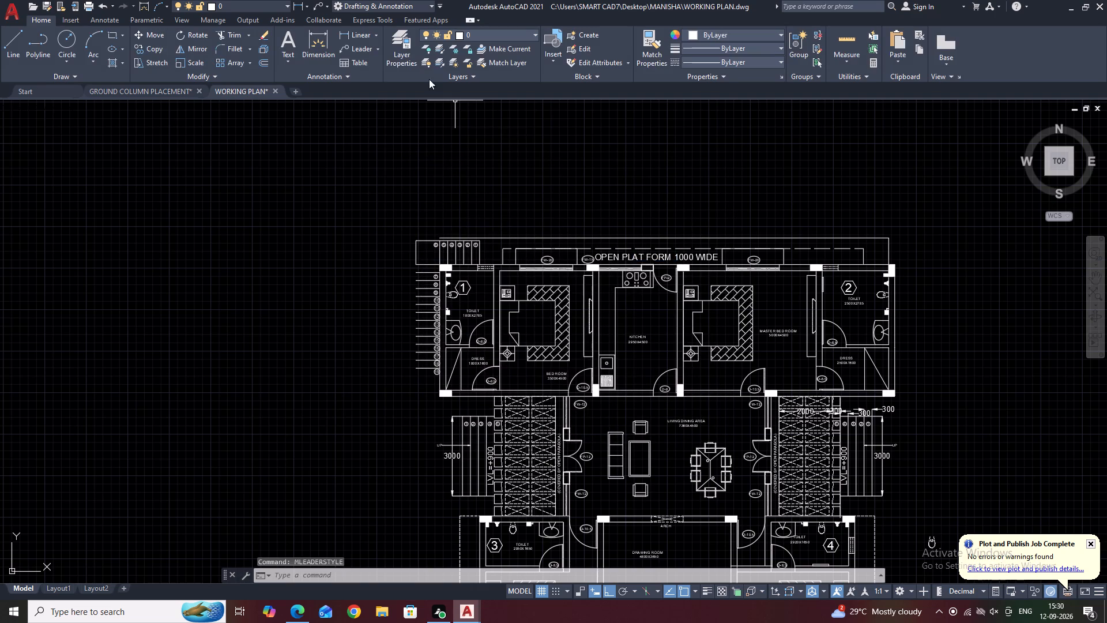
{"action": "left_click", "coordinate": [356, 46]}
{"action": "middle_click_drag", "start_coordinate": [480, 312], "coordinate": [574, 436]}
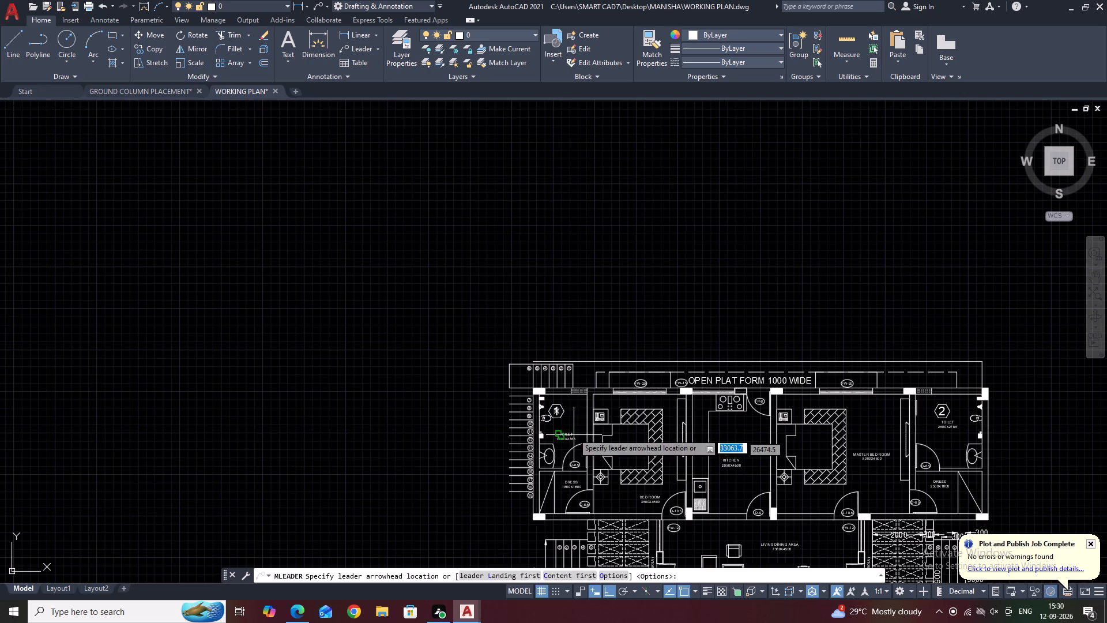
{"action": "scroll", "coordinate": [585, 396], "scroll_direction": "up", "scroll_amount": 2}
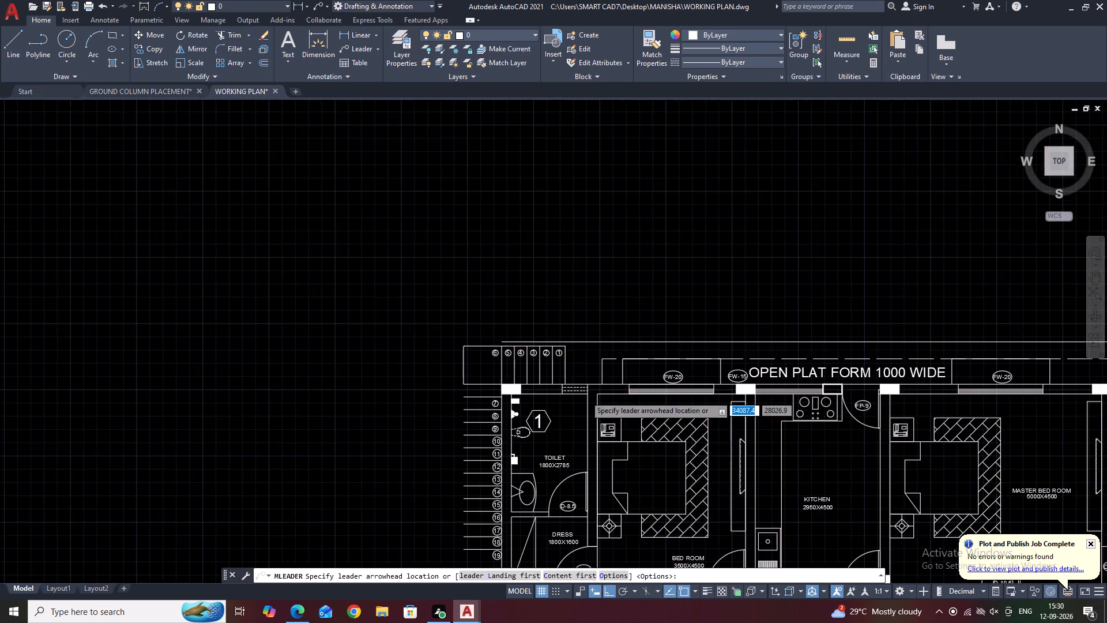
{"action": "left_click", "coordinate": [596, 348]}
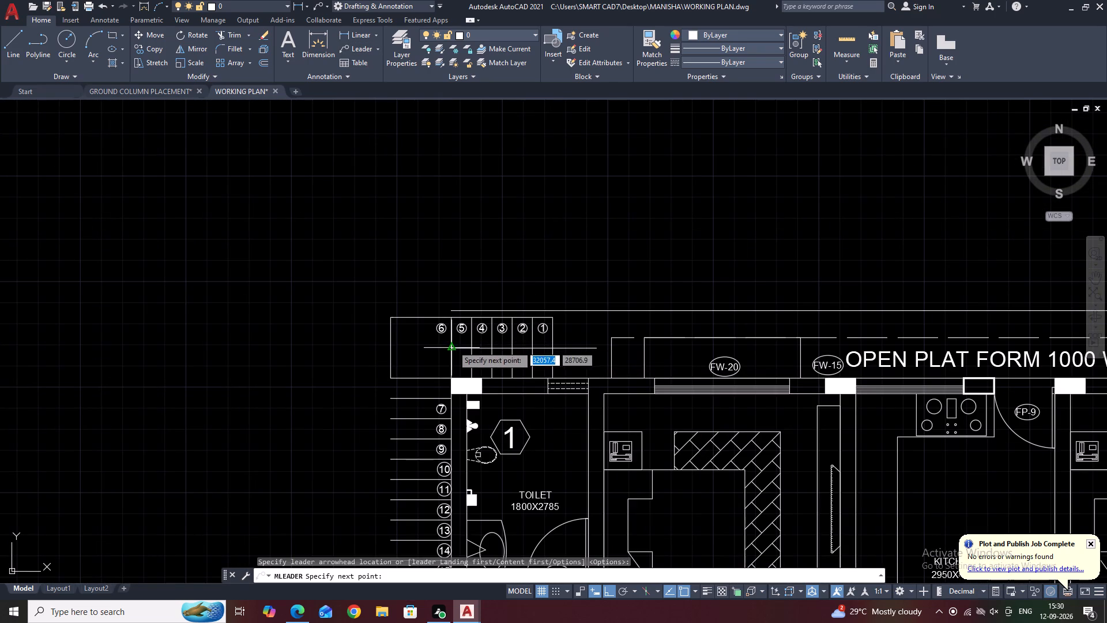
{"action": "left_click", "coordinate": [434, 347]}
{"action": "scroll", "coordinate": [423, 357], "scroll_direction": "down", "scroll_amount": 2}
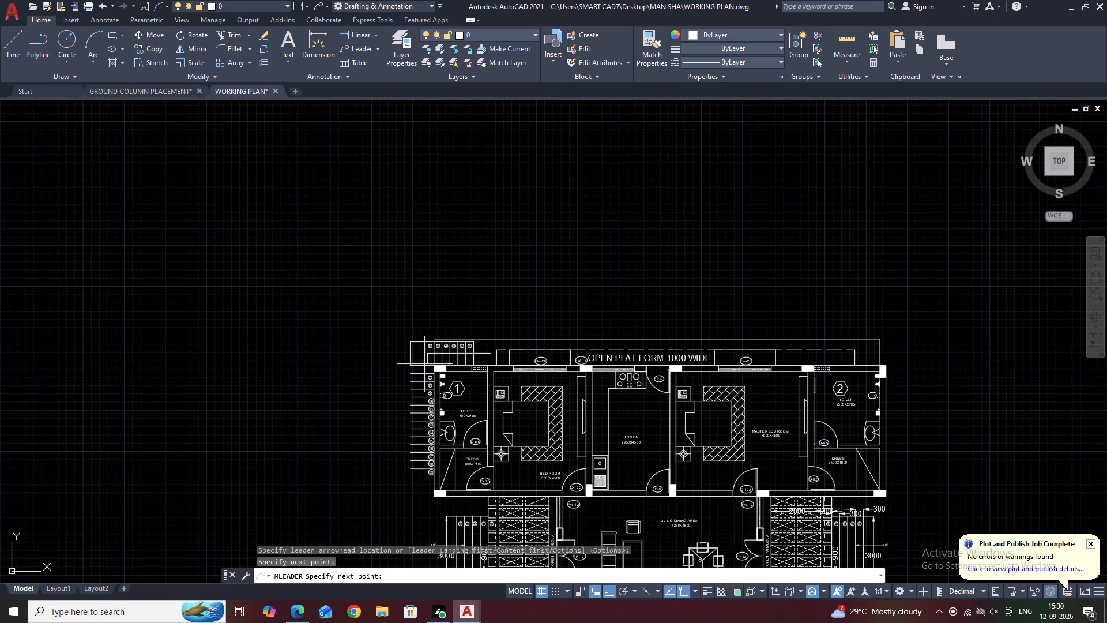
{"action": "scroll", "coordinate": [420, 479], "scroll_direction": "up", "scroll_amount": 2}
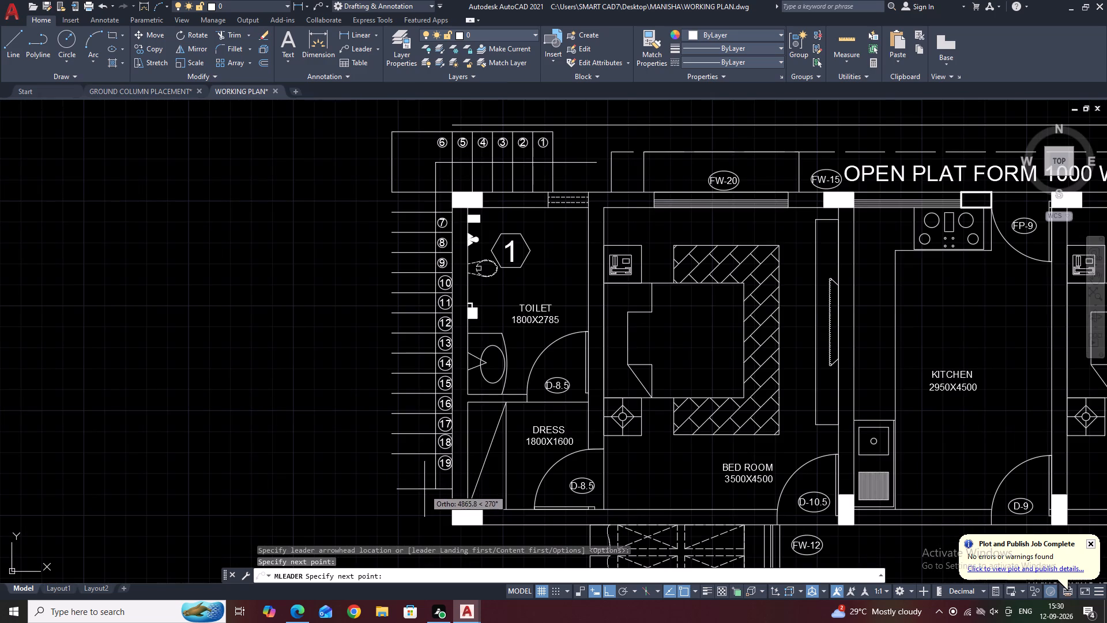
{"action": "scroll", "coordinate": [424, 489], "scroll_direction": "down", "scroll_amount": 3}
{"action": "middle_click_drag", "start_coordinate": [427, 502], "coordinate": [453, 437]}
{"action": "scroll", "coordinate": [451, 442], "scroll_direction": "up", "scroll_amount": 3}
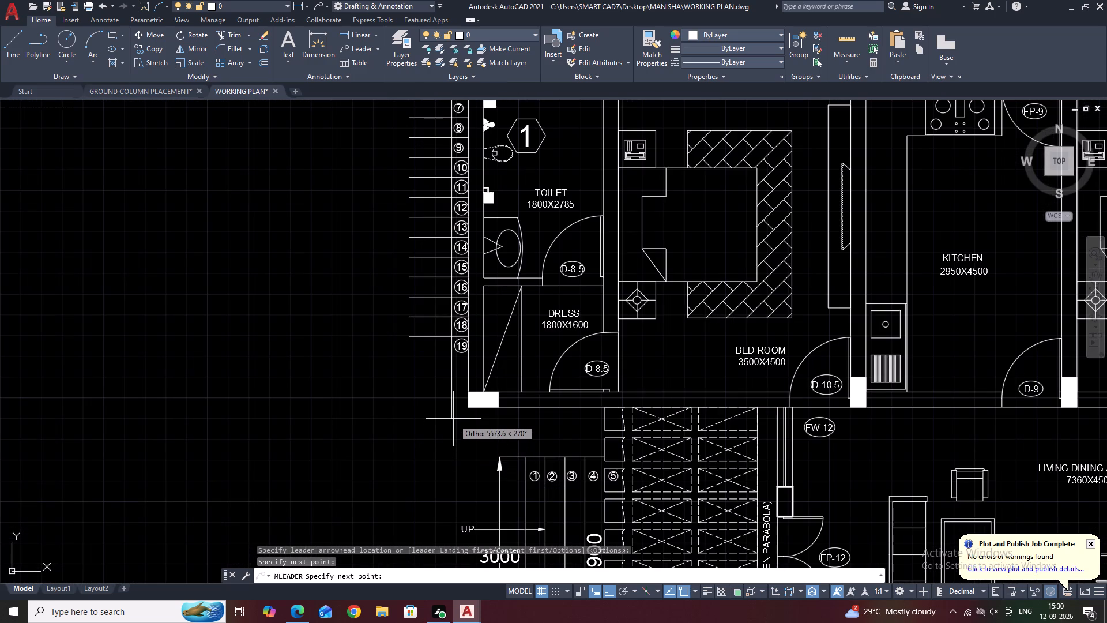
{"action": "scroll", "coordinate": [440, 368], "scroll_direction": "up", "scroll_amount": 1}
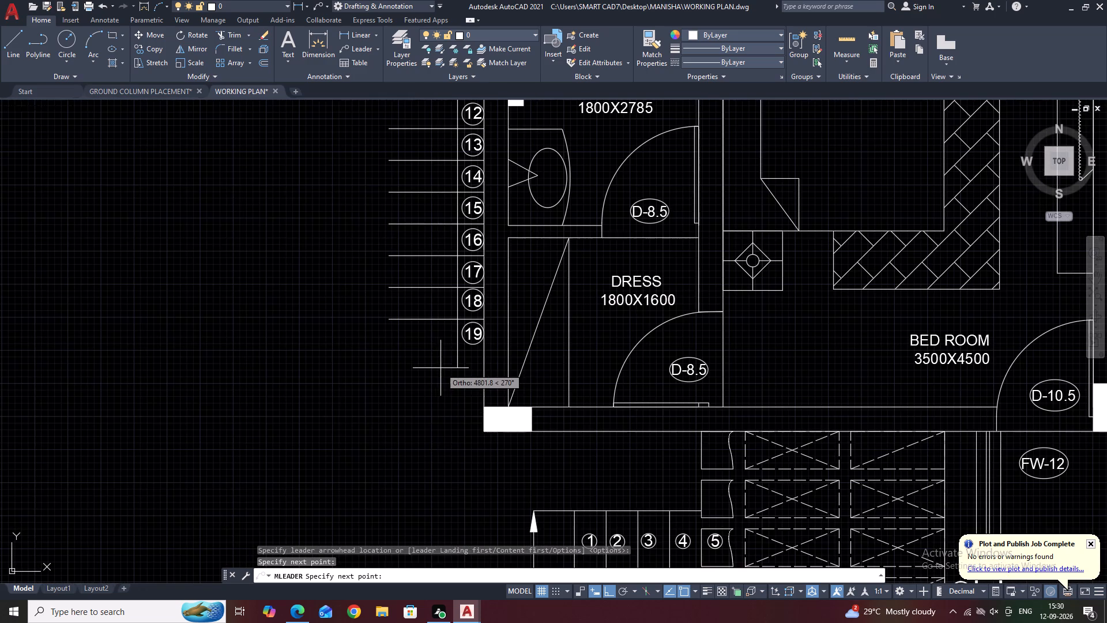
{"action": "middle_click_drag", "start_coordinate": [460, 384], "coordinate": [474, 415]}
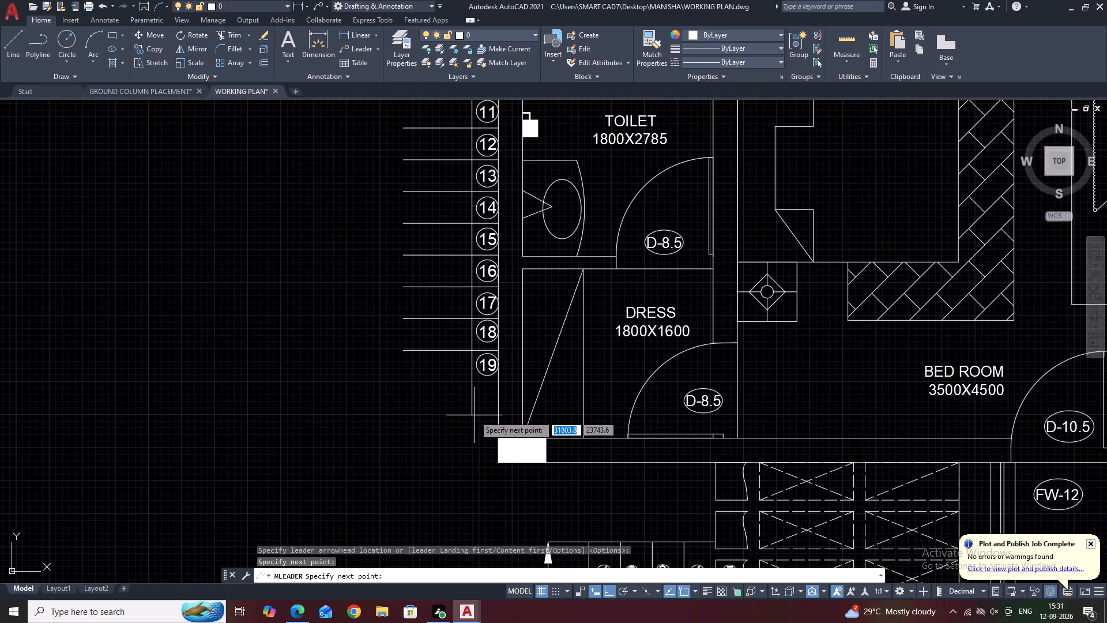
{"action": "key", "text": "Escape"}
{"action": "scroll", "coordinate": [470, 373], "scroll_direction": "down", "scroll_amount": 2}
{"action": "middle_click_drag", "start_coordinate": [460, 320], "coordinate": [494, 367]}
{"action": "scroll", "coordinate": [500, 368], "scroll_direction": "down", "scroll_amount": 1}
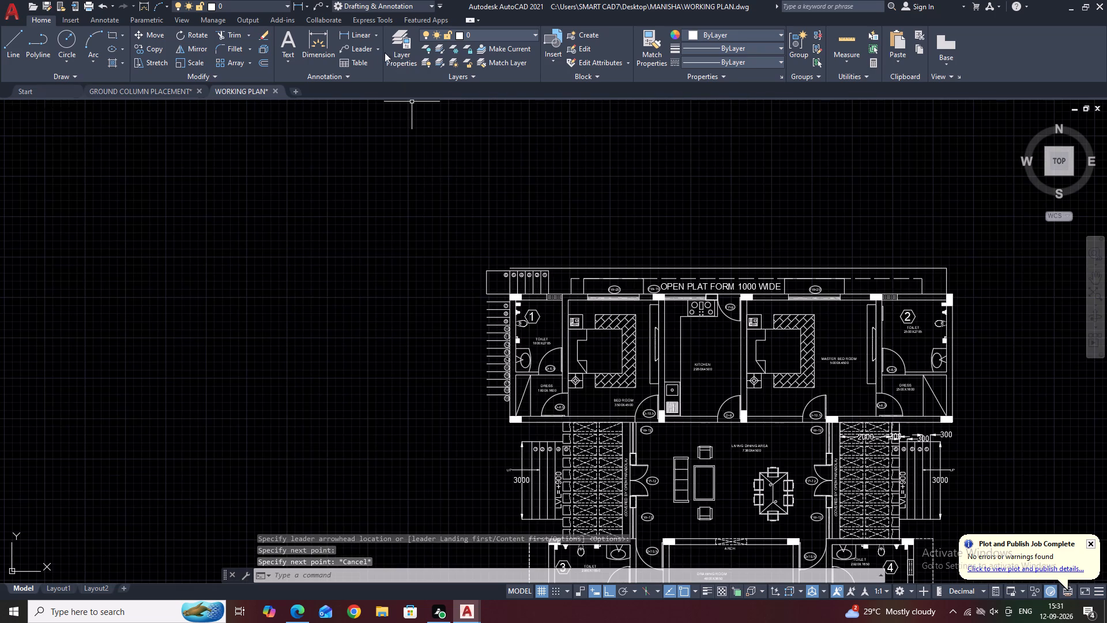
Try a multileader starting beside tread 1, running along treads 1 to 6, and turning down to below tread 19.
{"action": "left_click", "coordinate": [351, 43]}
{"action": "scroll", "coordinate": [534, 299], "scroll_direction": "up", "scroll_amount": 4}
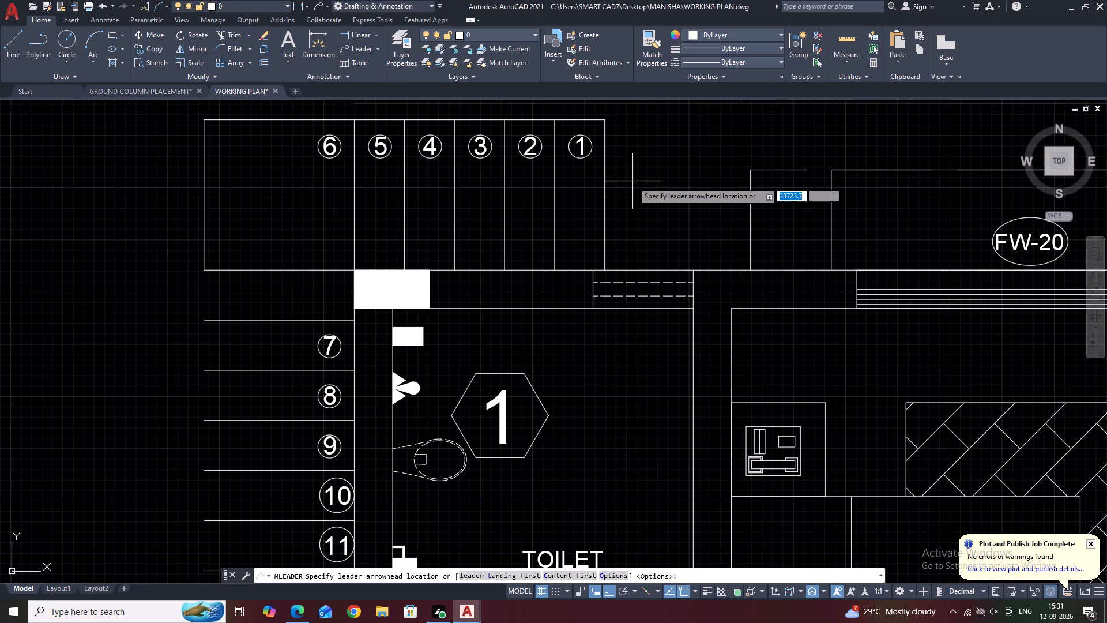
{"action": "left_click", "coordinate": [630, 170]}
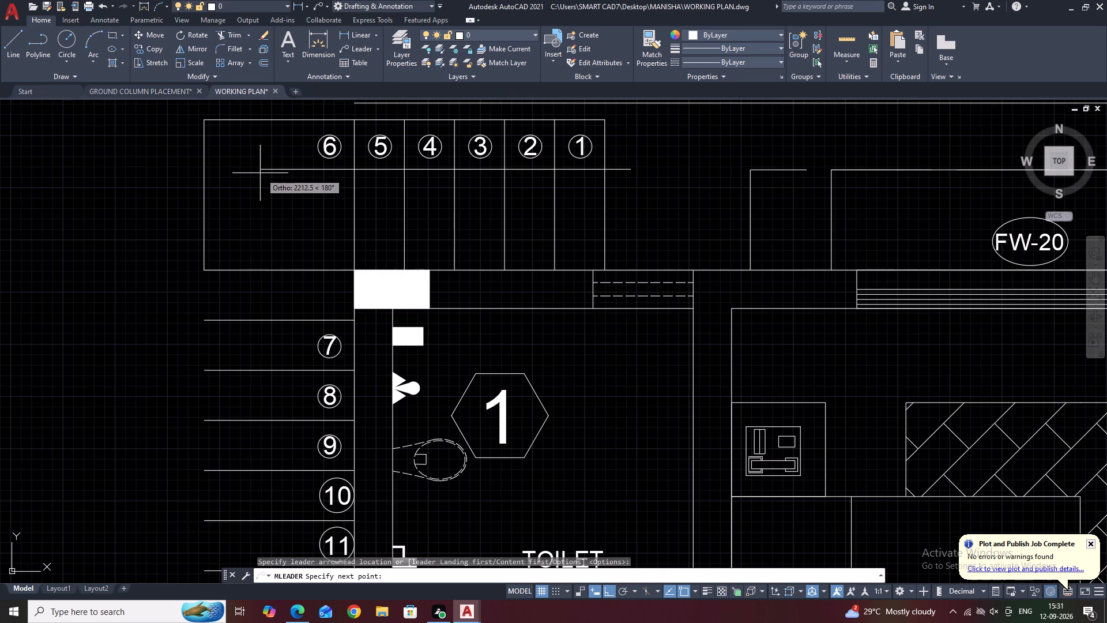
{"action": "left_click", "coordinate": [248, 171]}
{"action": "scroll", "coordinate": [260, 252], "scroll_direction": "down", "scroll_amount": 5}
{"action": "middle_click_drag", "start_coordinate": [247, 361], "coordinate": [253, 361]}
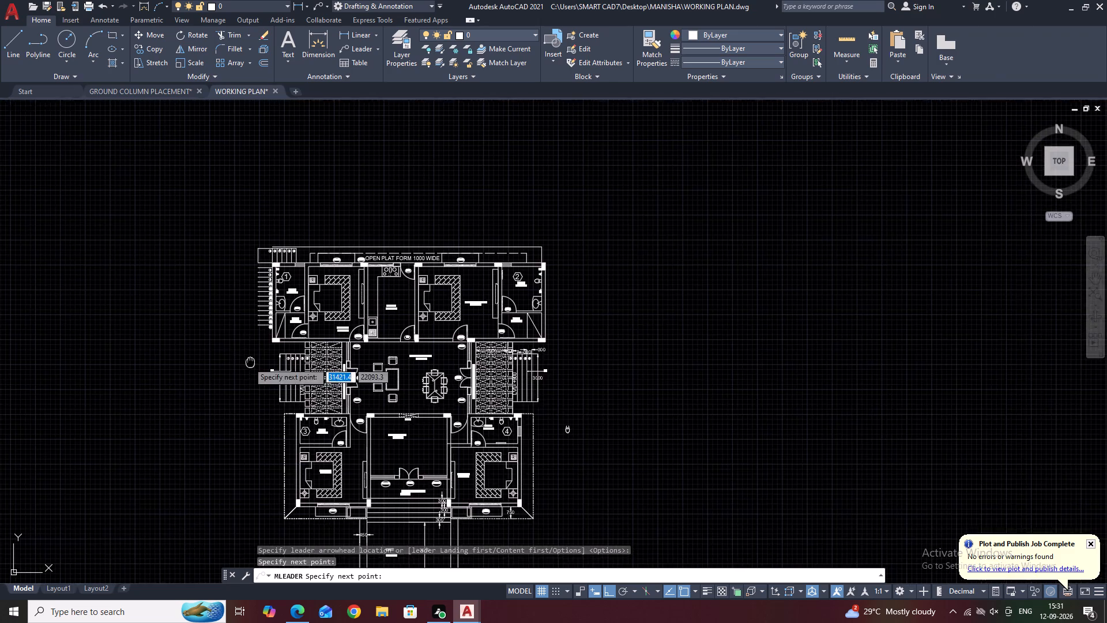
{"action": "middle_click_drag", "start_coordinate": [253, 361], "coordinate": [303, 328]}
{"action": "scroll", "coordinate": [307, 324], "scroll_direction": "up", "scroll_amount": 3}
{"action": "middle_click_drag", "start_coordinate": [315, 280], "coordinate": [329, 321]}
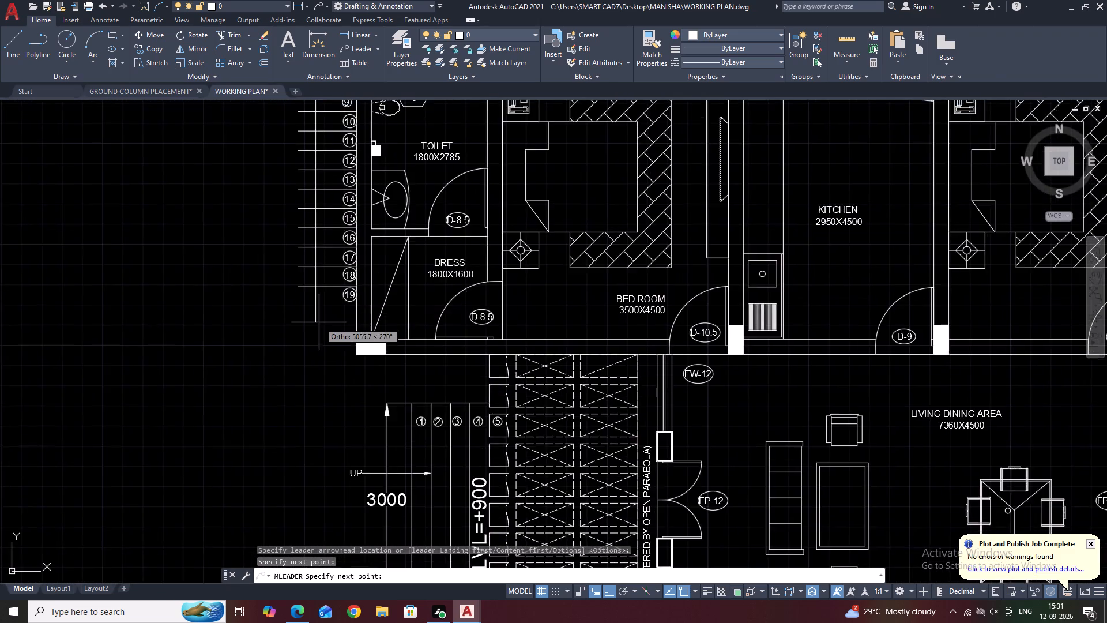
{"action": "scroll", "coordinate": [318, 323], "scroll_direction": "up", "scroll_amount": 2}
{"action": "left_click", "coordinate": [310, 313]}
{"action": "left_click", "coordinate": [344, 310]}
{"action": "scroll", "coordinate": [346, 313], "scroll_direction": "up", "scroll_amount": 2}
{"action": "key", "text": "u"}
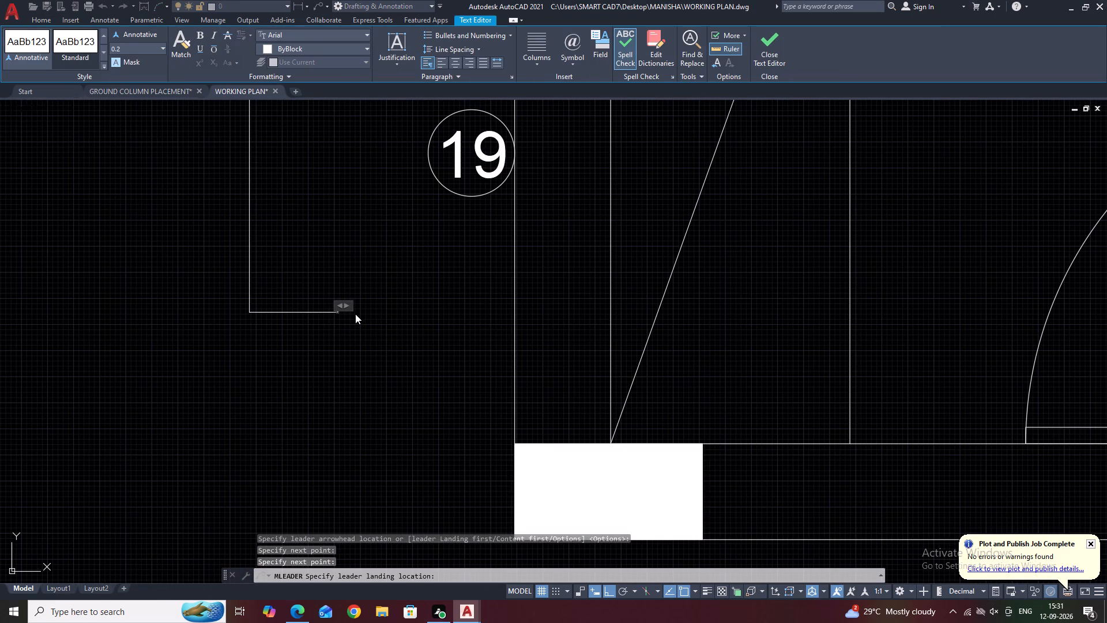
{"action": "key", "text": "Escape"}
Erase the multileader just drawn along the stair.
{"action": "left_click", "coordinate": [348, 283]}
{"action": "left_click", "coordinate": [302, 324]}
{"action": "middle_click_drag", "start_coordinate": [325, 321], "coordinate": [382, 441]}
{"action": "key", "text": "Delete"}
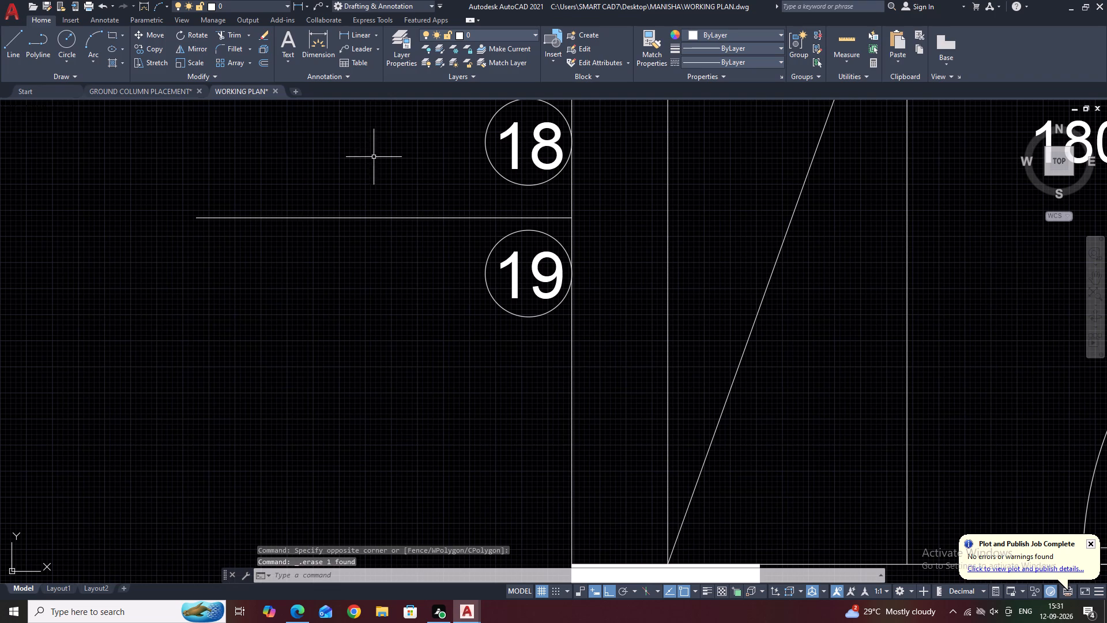
Draw a multileader with its arrowhead below tread 19, up through the flight and across beyond tread 1, labelled UP.
{"action": "left_click", "coordinate": [349, 50]}
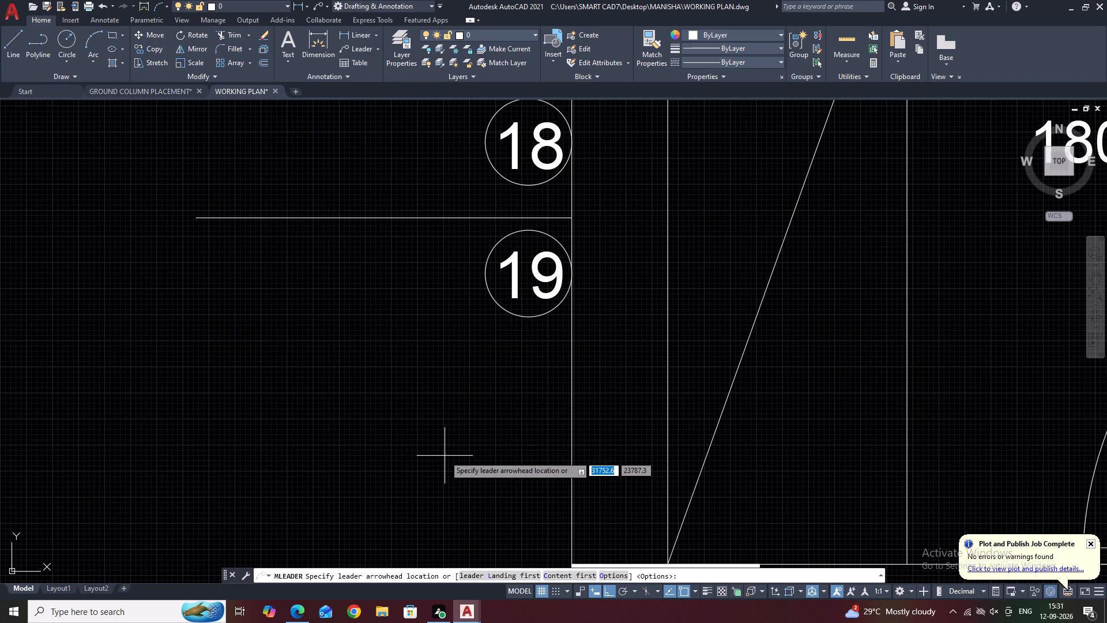
{"action": "left_click", "coordinate": [445, 456]}
{"action": "left_click", "coordinate": [336, 460]}
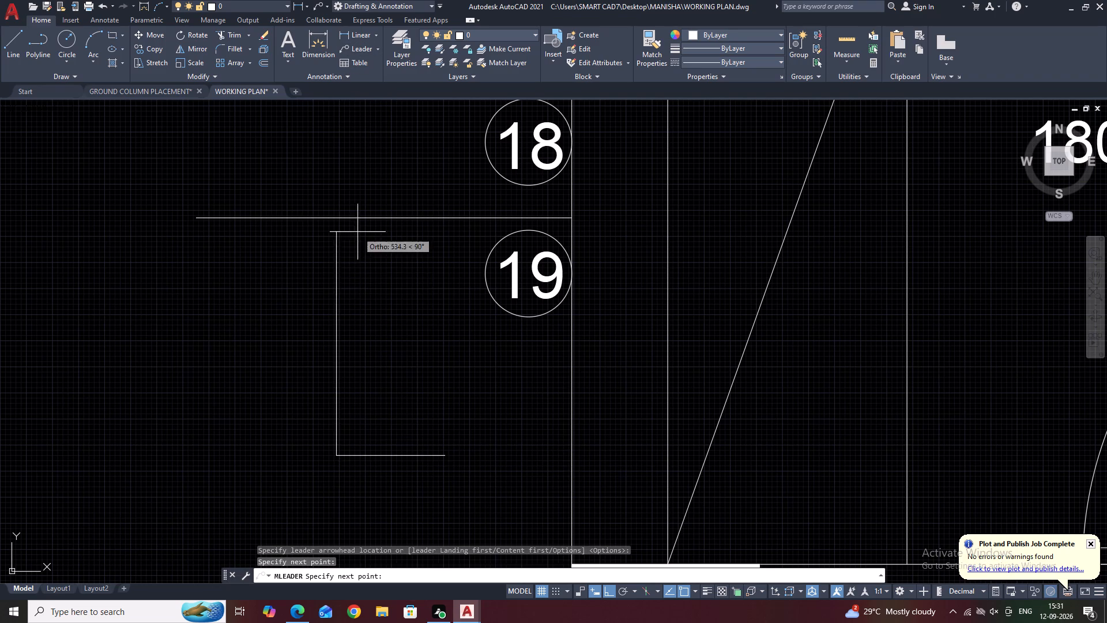
{"action": "middle_click_drag", "start_coordinate": [355, 220], "coordinate": [378, 367]}
{"action": "scroll", "coordinate": [398, 301], "scroll_direction": "down", "scroll_amount": 3}
{"action": "middle_click_drag", "start_coordinate": [391, 175], "coordinate": [399, 376]}
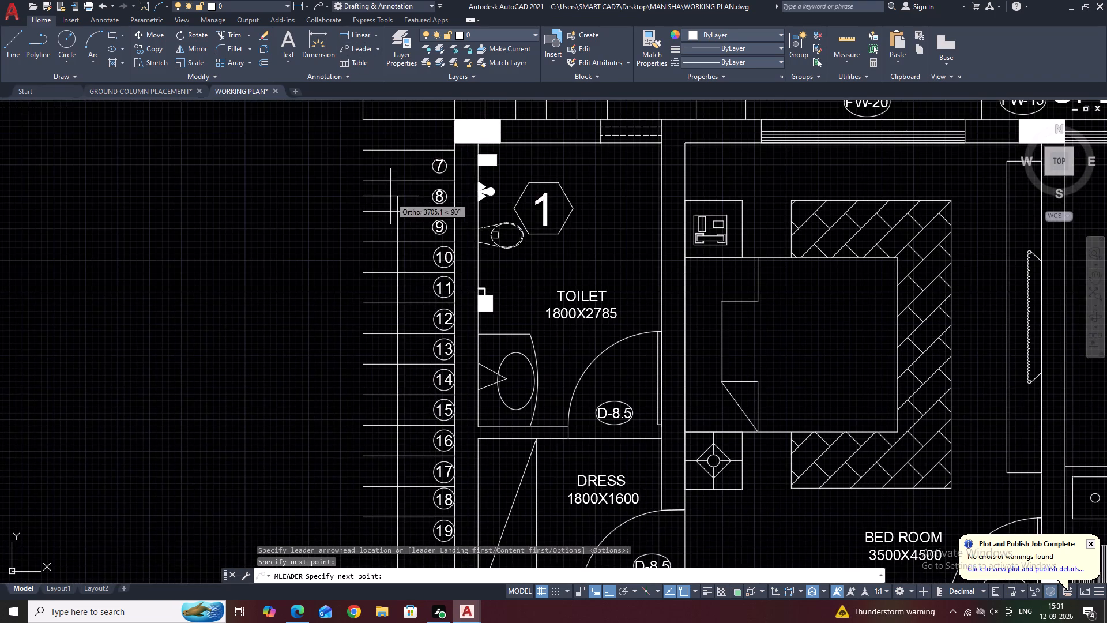
{"action": "middle_click_drag", "start_coordinate": [390, 196], "coordinate": [403, 332]}
{"action": "middle_click_drag", "start_coordinate": [408, 216], "coordinate": [413, 243]}
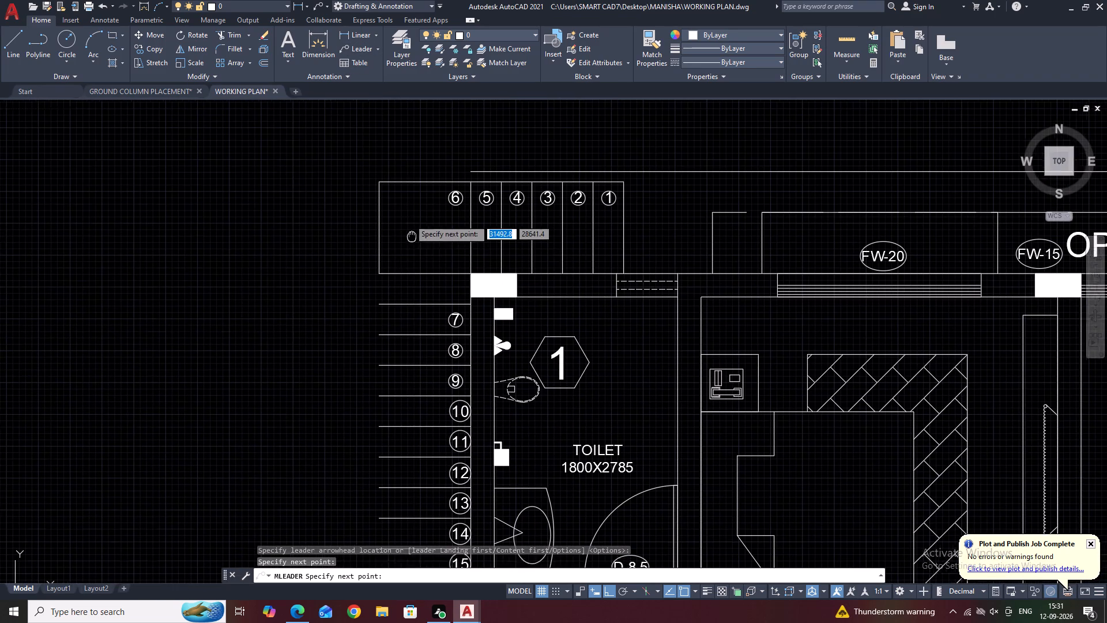
{"action": "middle_click_drag", "start_coordinate": [413, 243], "coordinate": [413, 245]}
{"action": "left_click", "coordinate": [415, 243]}
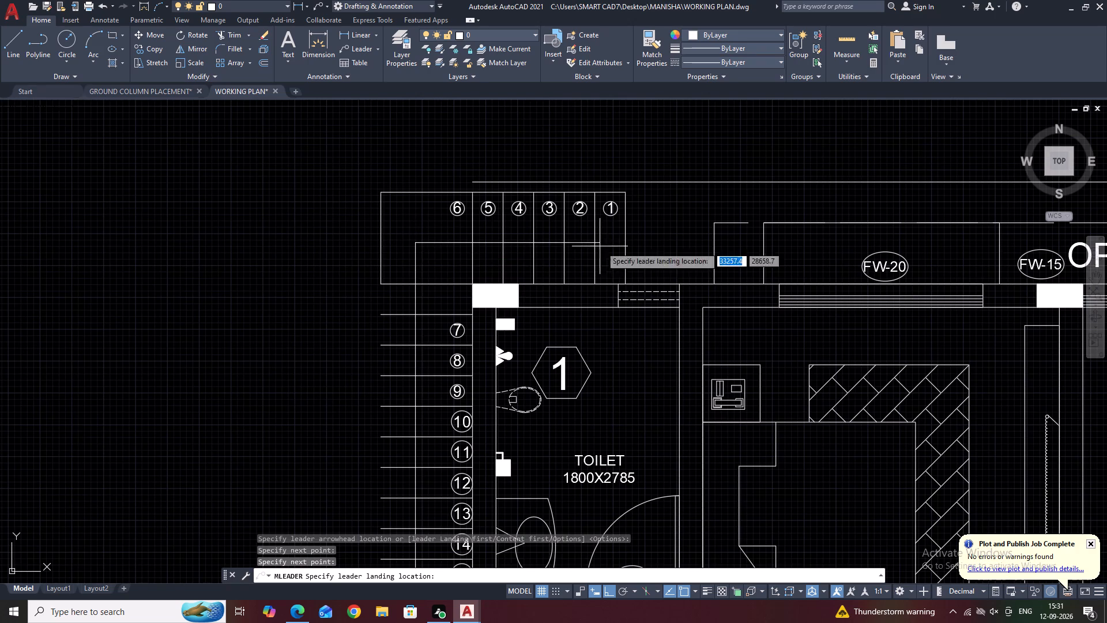
{"action": "left_click", "coordinate": [642, 249]}
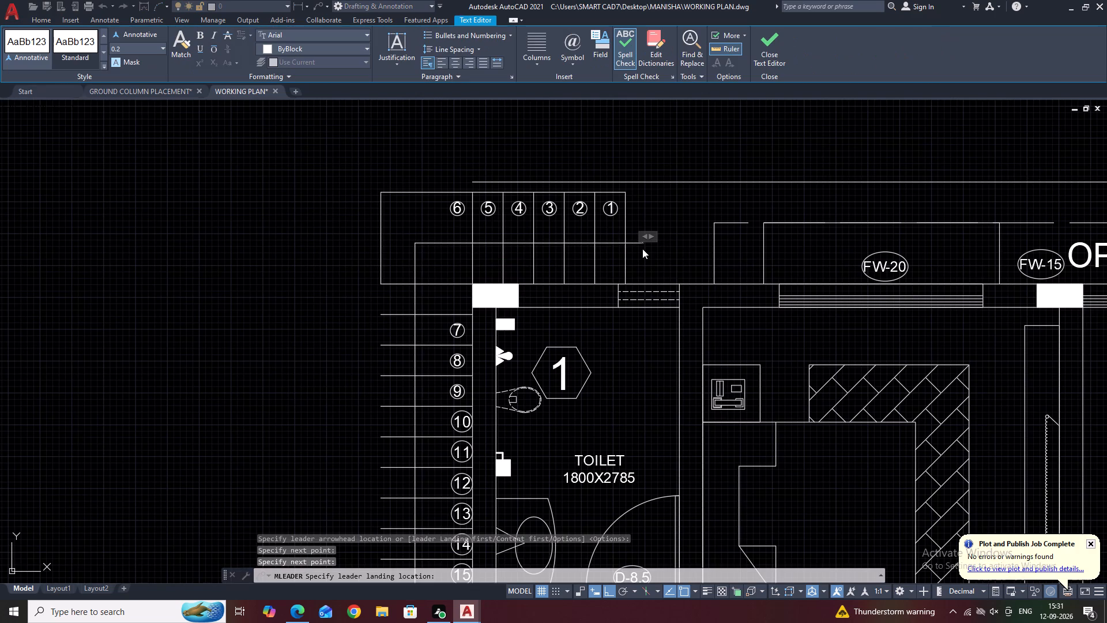
{"action": "type", "text": "UP"}
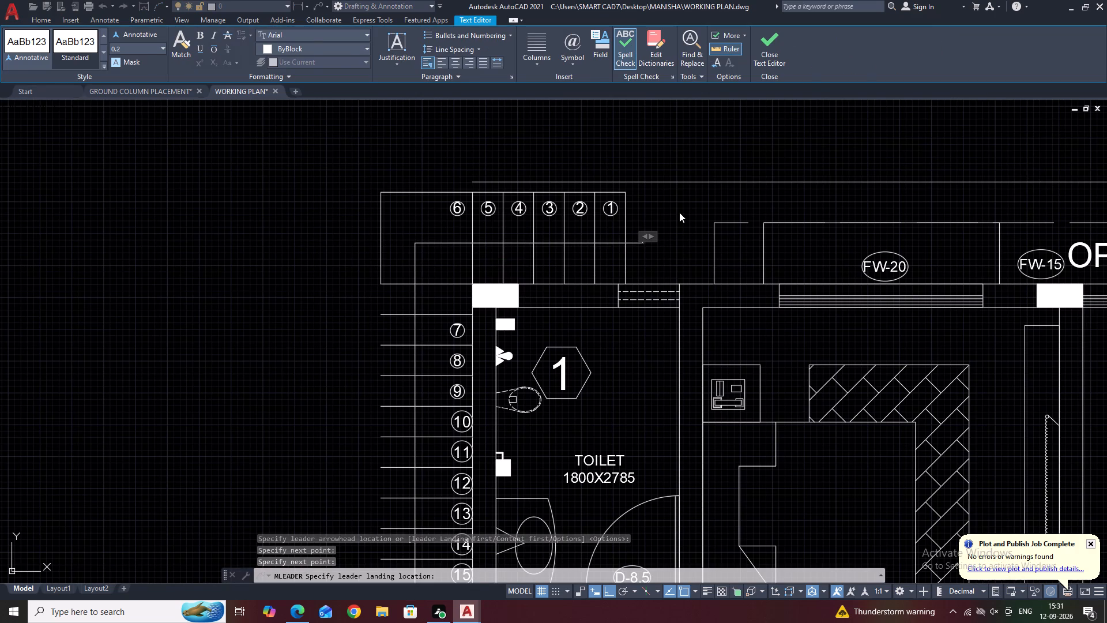
{"action": "left_click", "coordinate": [679, 212]}
Set the stair leader's text height to 100 and its arrowhead size to 100.
{"action": "scroll", "coordinate": [626, 208], "scroll_direction": "down", "scroll_amount": 5}
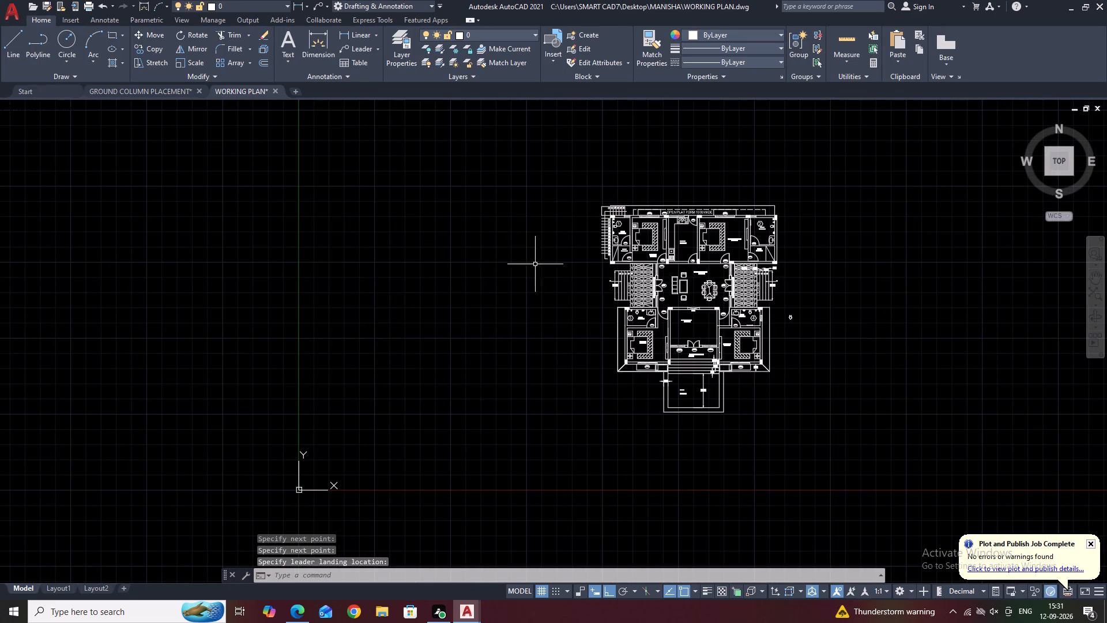
{"action": "key", "text": "p"}
{"action": "type", "text": "R"}
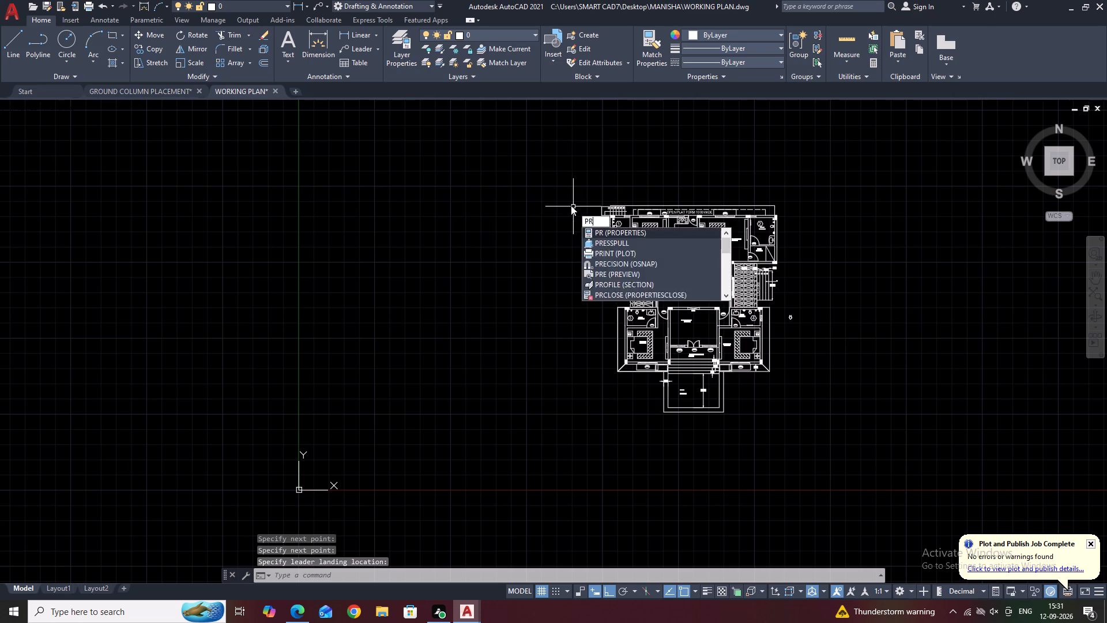
{"action": "key", "text": "space"}
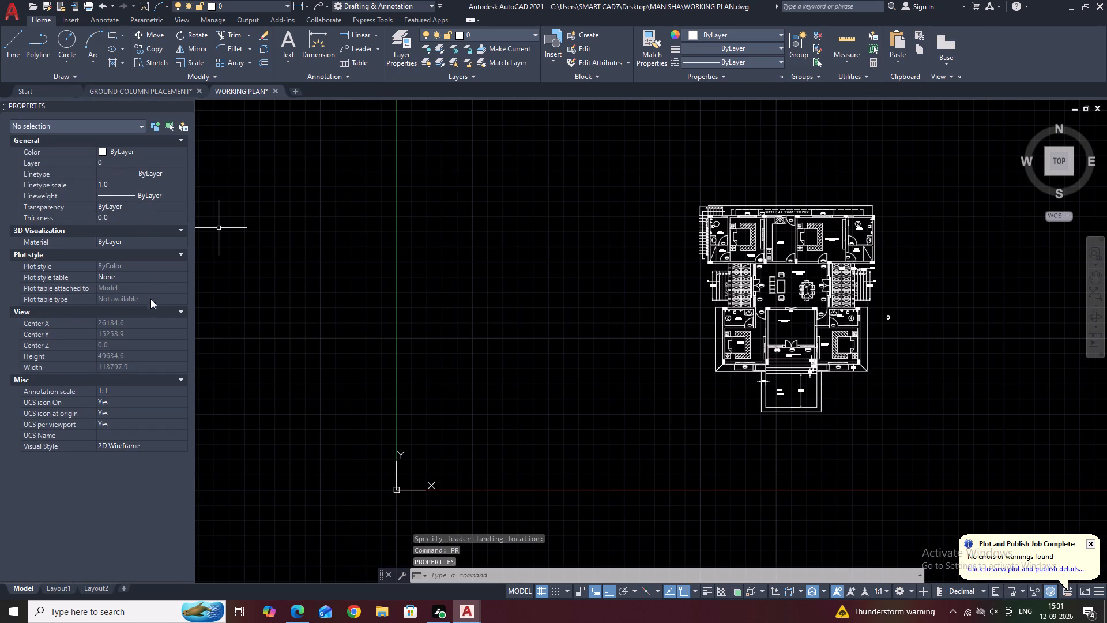
{"action": "scroll", "coordinate": [703, 233], "scroll_direction": "up", "scroll_amount": 2}
{"action": "scroll", "coordinate": [708, 178], "scroll_direction": "up", "scroll_amount": 1}
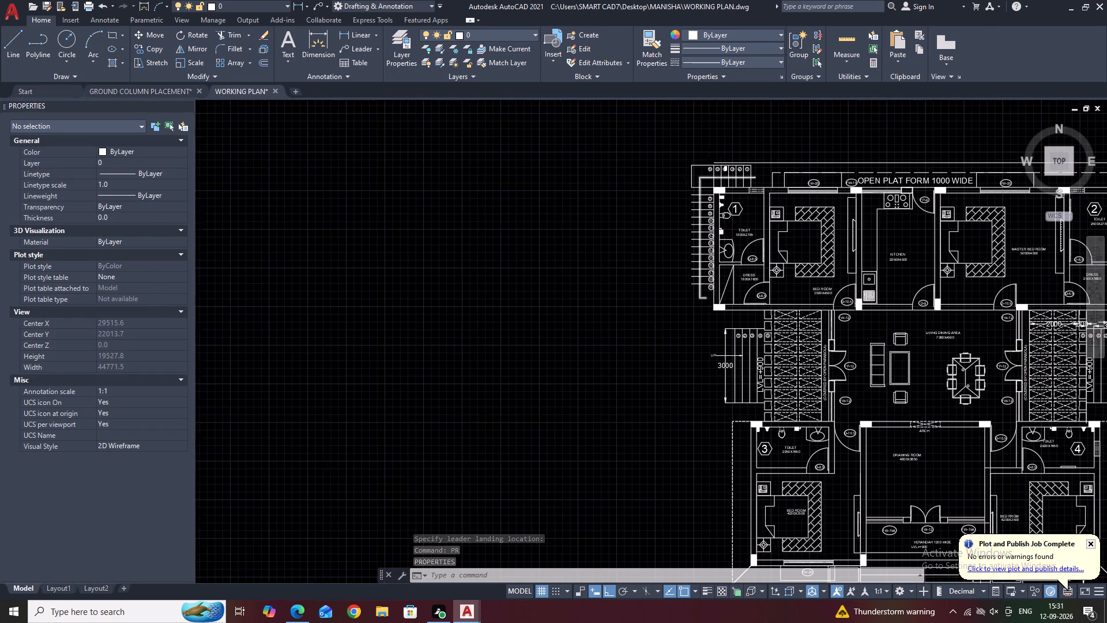
{"action": "left_click", "coordinate": [703, 179]}
{"action": "scroll", "coordinate": [148, 316], "scroll_direction": "down", "scroll_amount": 3}
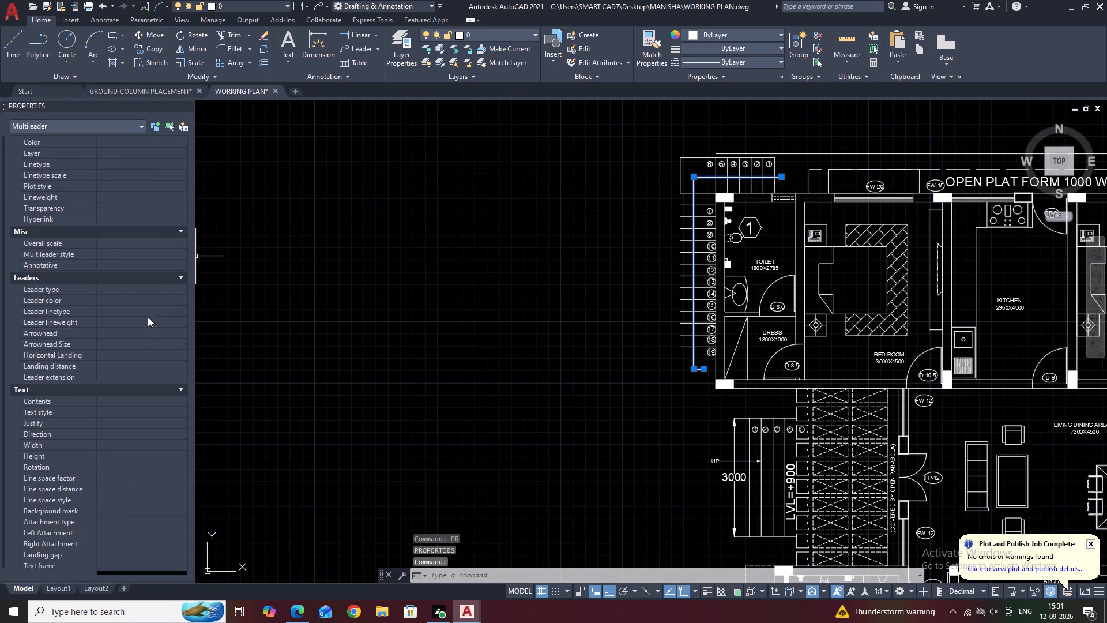
{"action": "scroll", "coordinate": [148, 317], "scroll_direction": "down", "scroll_amount": 1}
{"action": "left_click", "coordinate": [124, 452]}
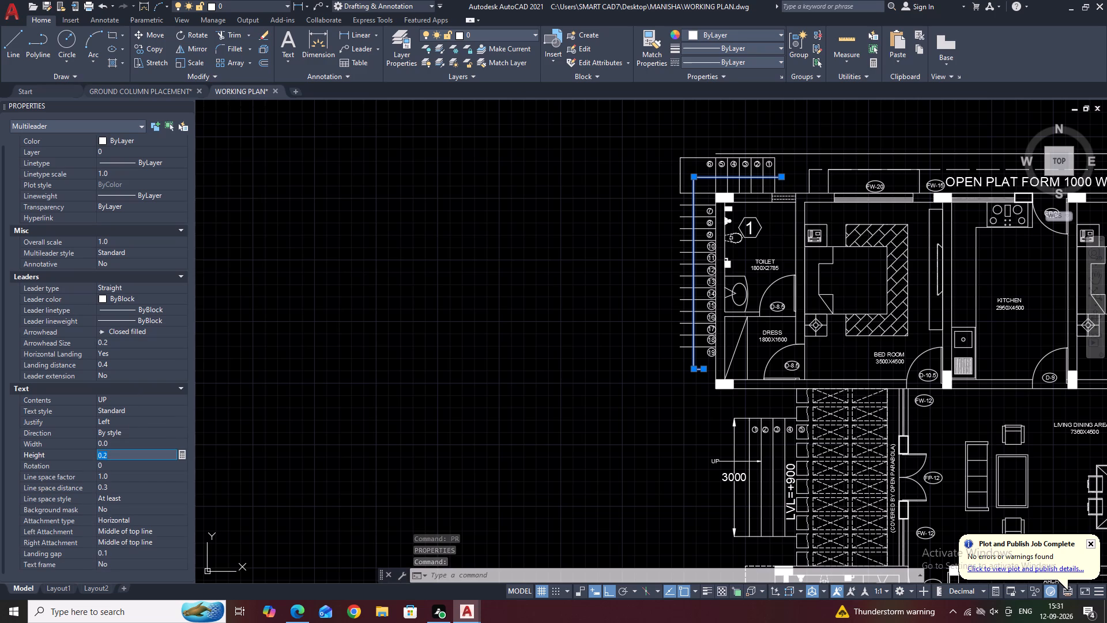
{"action": "type", "text": "100"}
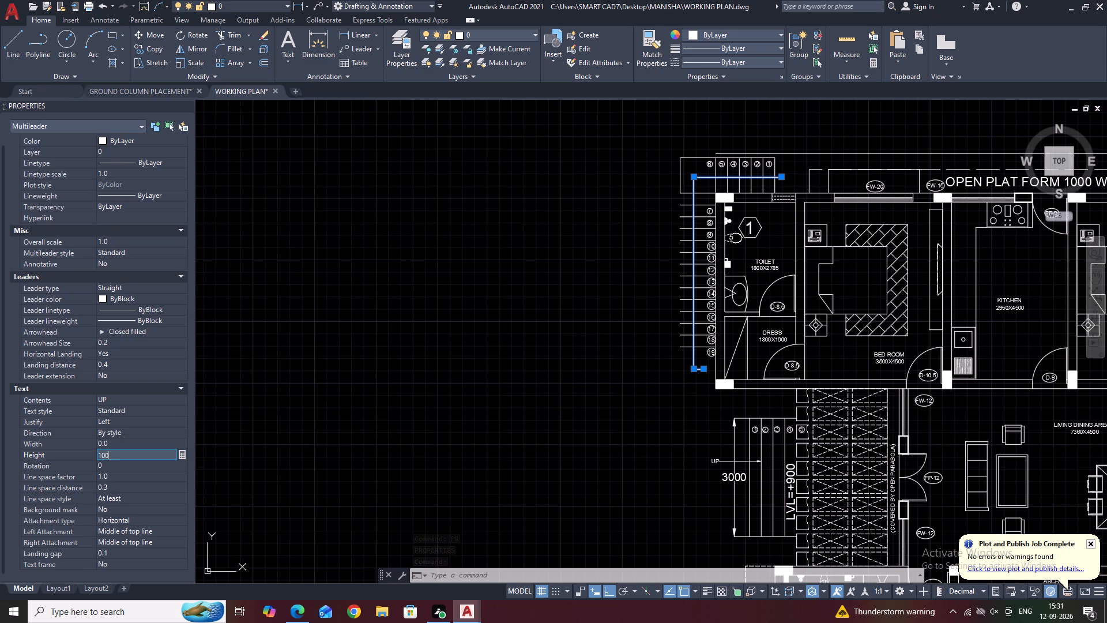
{"action": "key", "text": "Return"}
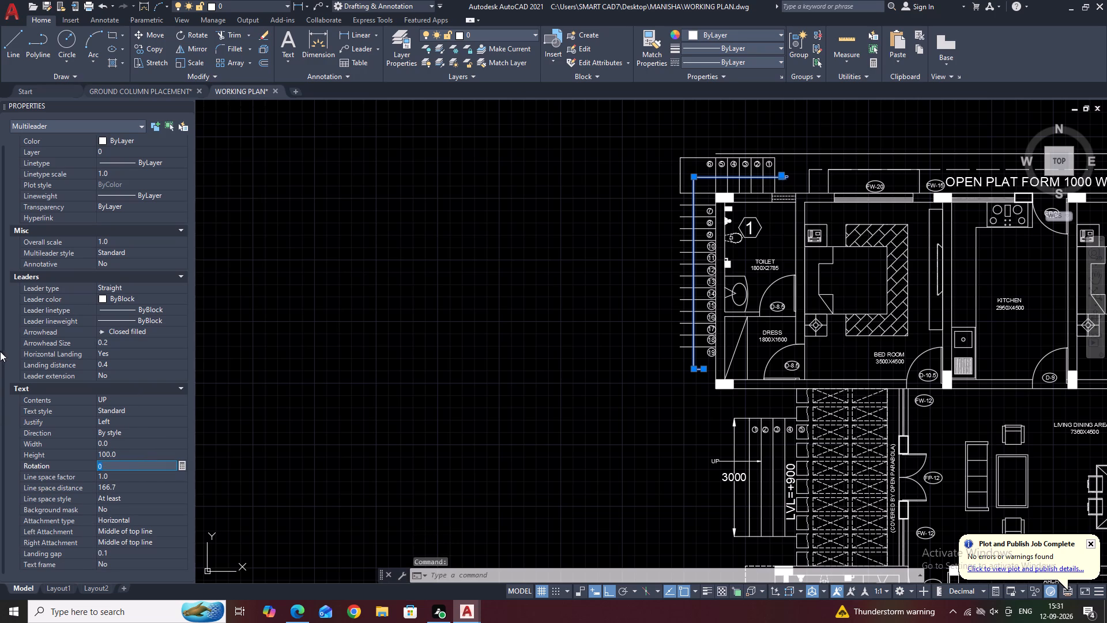
{"action": "left_click", "coordinate": [116, 342]}
{"action": "type", "text": "100"}
{"action": "key", "text": "Return"}
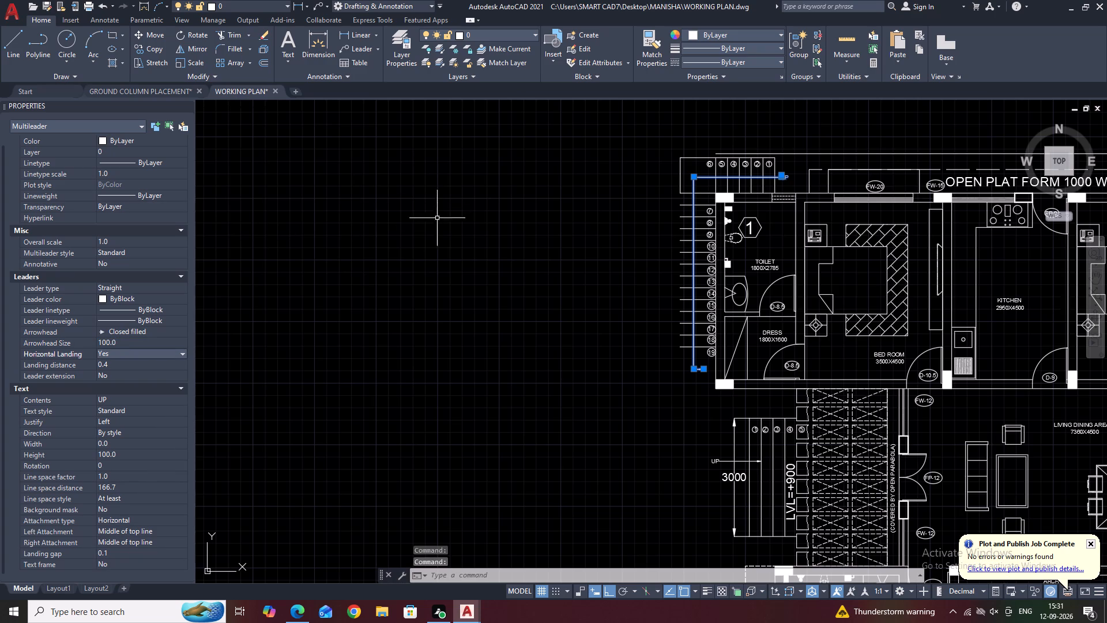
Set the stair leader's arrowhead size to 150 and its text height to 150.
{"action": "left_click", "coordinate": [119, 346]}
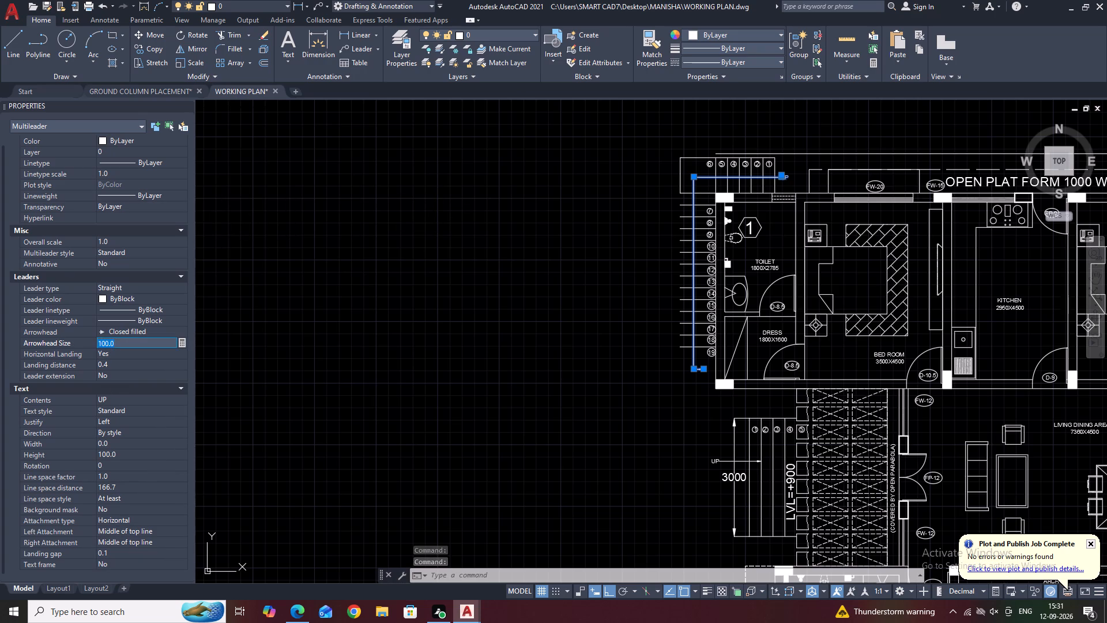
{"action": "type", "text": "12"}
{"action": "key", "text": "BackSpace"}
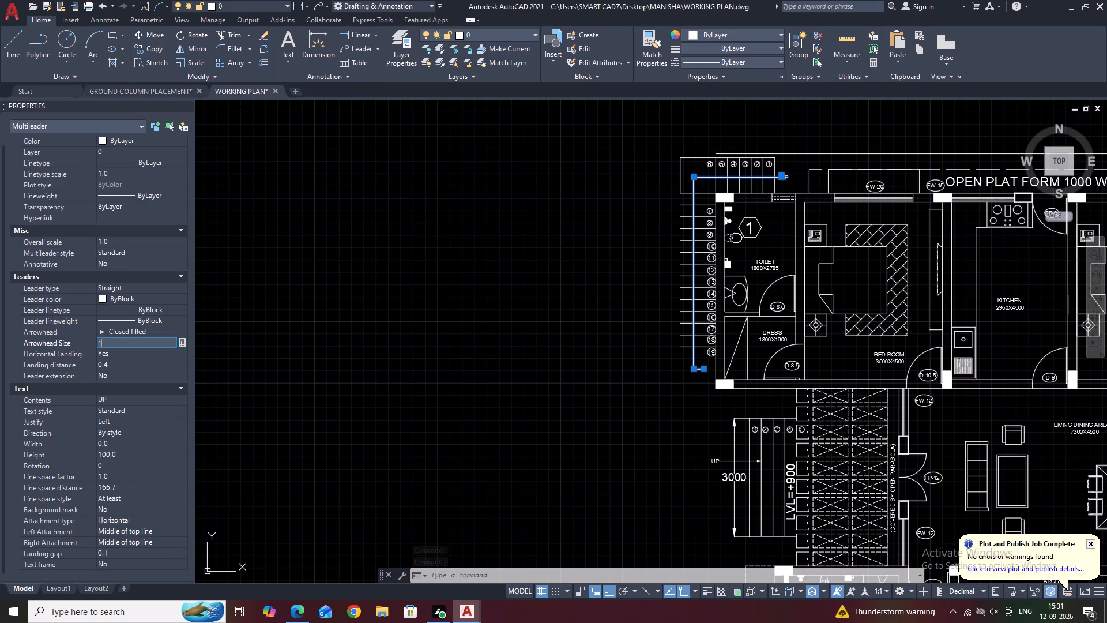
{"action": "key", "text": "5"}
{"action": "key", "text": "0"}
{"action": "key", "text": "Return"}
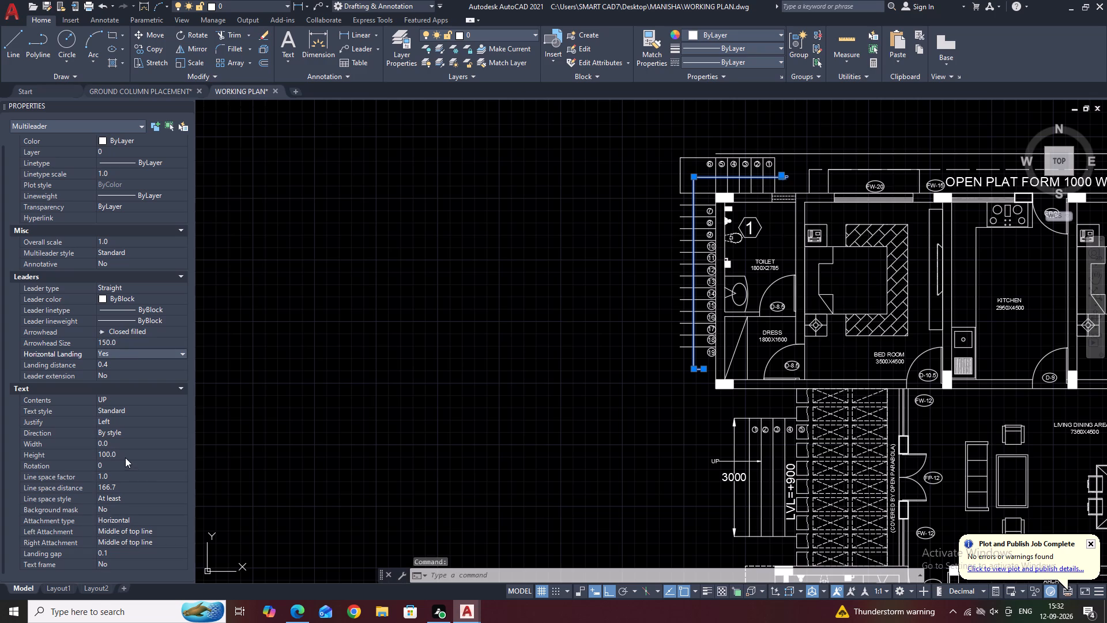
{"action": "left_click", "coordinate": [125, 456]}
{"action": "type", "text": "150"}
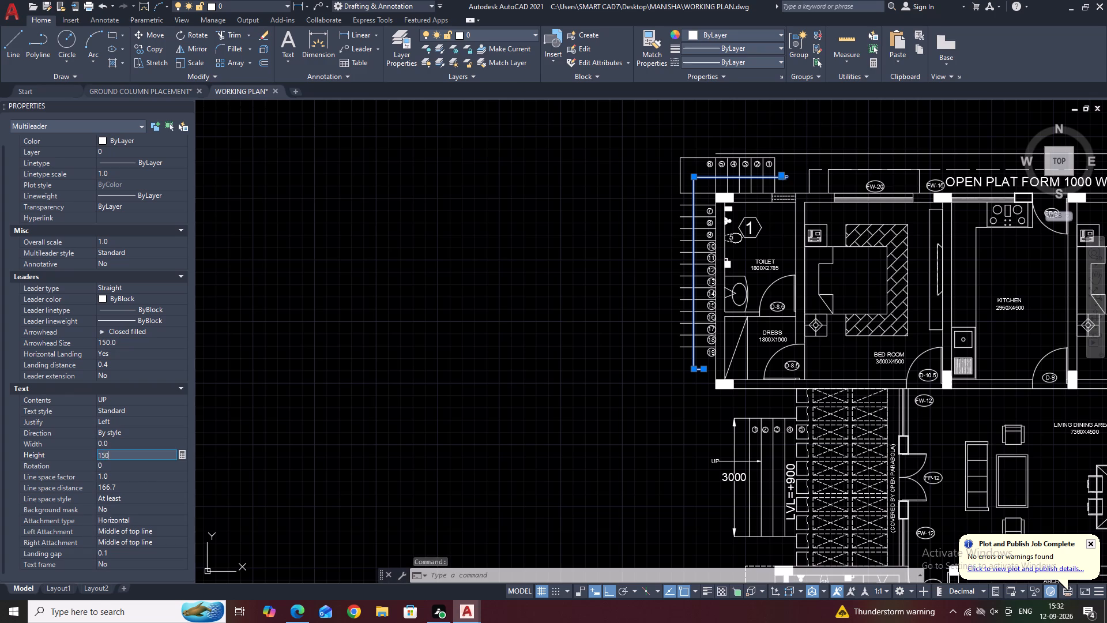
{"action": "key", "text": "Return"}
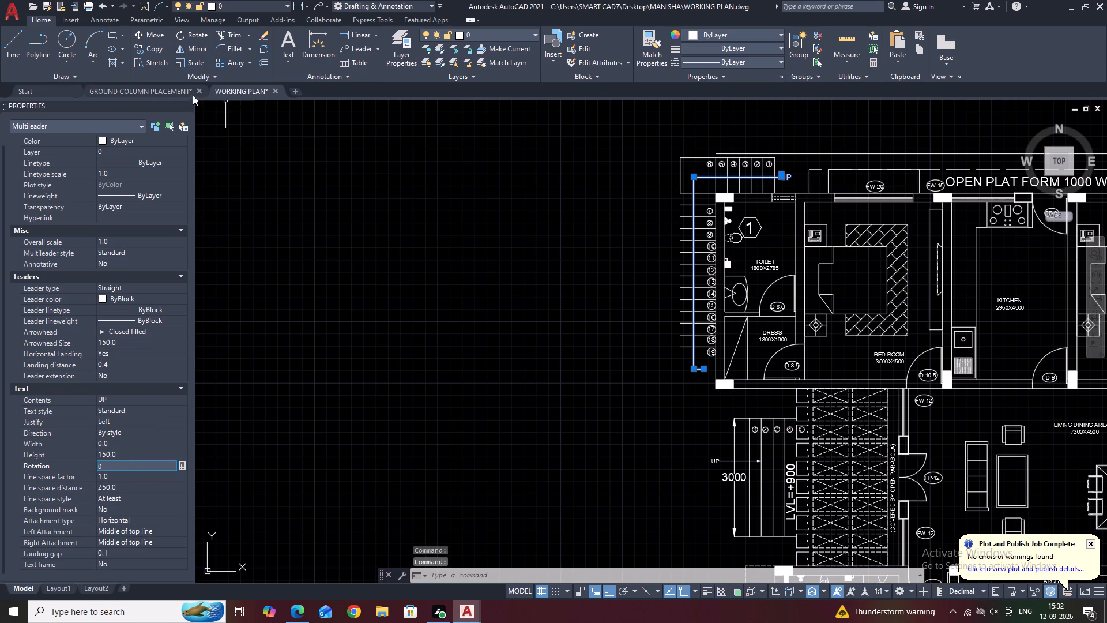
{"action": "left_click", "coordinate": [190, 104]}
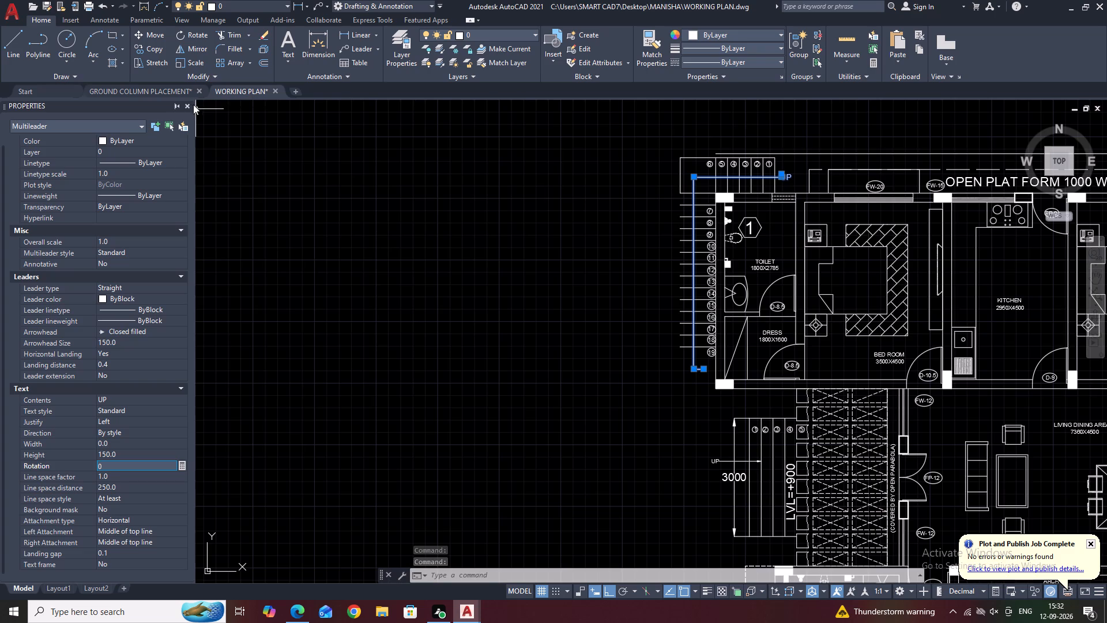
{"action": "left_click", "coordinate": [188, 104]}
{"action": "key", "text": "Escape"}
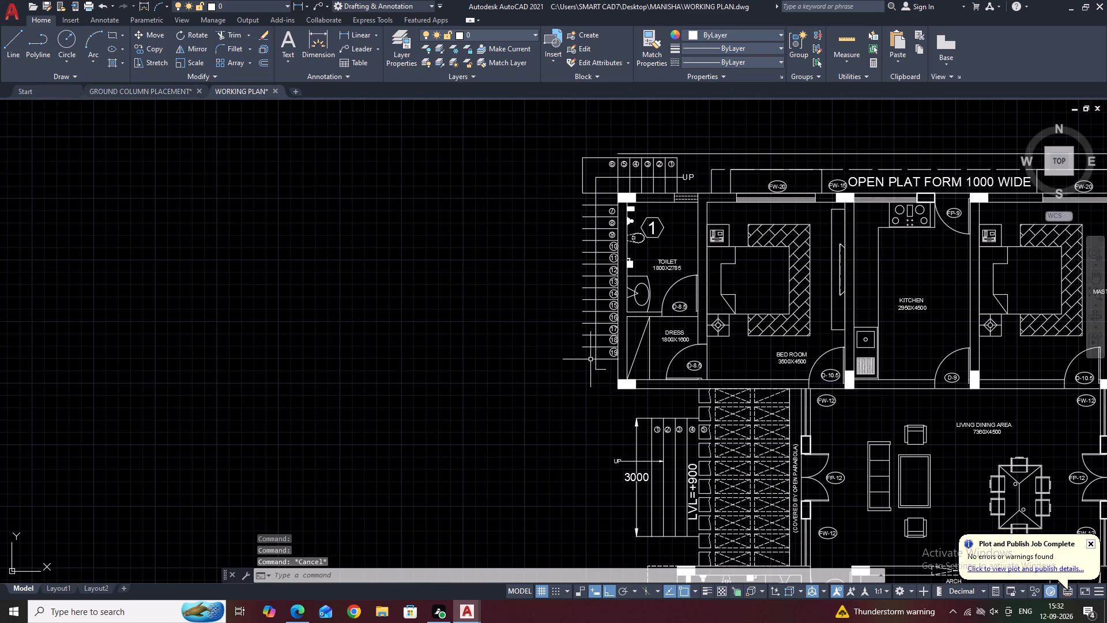
Examine the arrowhead end of the stair leader below tread 19.
{"action": "scroll", "coordinate": [593, 363], "scroll_direction": "up", "scroll_amount": 5}
{"action": "left_click", "coordinate": [648, 340]}
{"action": "left_click", "coordinate": [628, 377]}
{"action": "scroll", "coordinate": [663, 362], "scroll_direction": "up", "scroll_amount": 3}
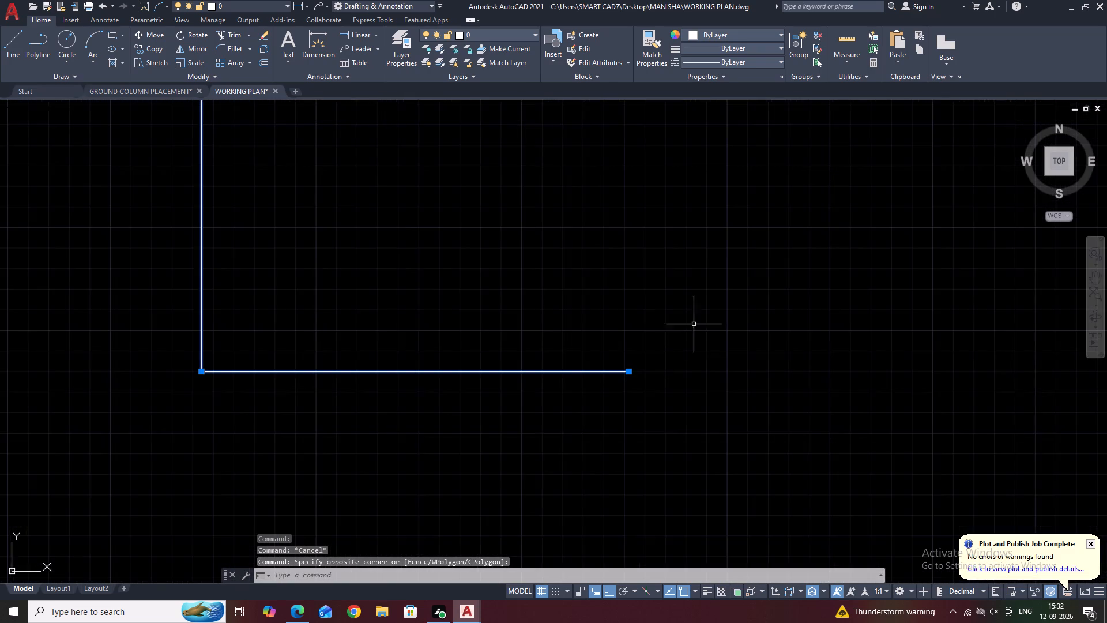
{"action": "scroll", "coordinate": [694, 324], "scroll_direction": "up", "scroll_amount": 2}
{"action": "middle_click_drag", "start_coordinate": [534, 440], "coordinate": [607, 359]}
{"action": "scroll", "coordinate": [573, 352], "scroll_direction": "up", "scroll_amount": 1}
{"action": "scroll", "coordinate": [579, 350], "scroll_direction": "down", "scroll_amount": 13}
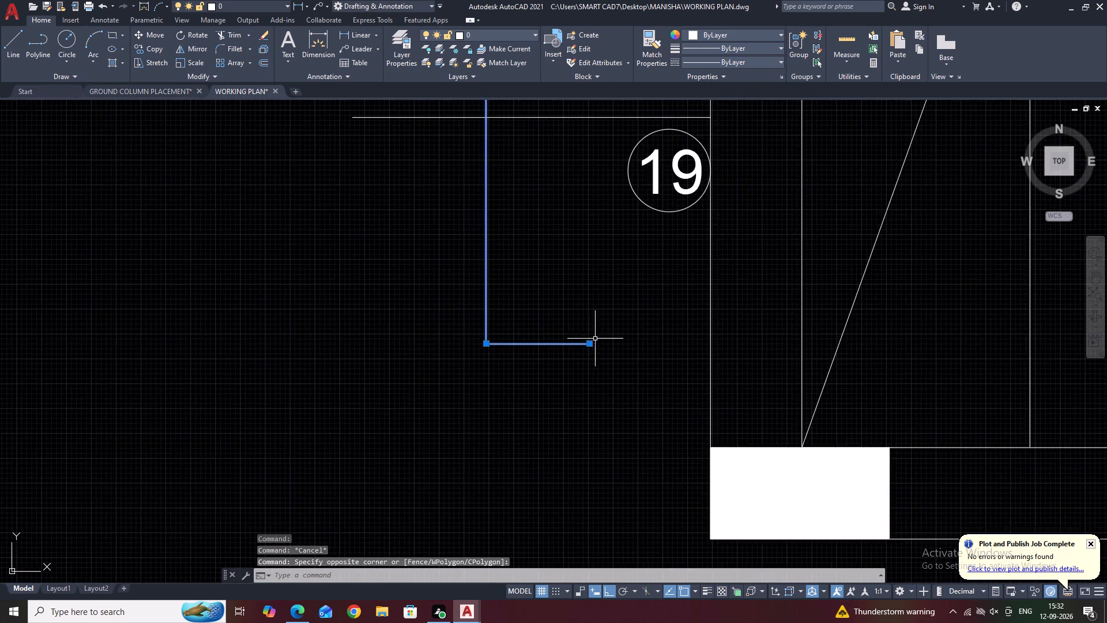
{"action": "scroll", "coordinate": [596, 337], "scroll_direction": "down", "scroll_amount": 4}
{"action": "scroll", "coordinate": [578, 340], "scroll_direction": "up", "scroll_amount": 6}
{"action": "scroll", "coordinate": [637, 296], "scroll_direction": "up", "scroll_amount": 3}
{"action": "middle_click_drag", "start_coordinate": [671, 276], "coordinate": [440, 424]}
{"action": "scroll", "coordinate": [442, 424], "scroll_direction": "down", "scroll_amount": 6}
{"action": "key", "text": "Escape"}
{"action": "scroll", "coordinate": [578, 373], "scroll_direction": "down", "scroll_amount": 4}
{"action": "middle_click_drag", "start_coordinate": [573, 353], "coordinate": [573, 359]}
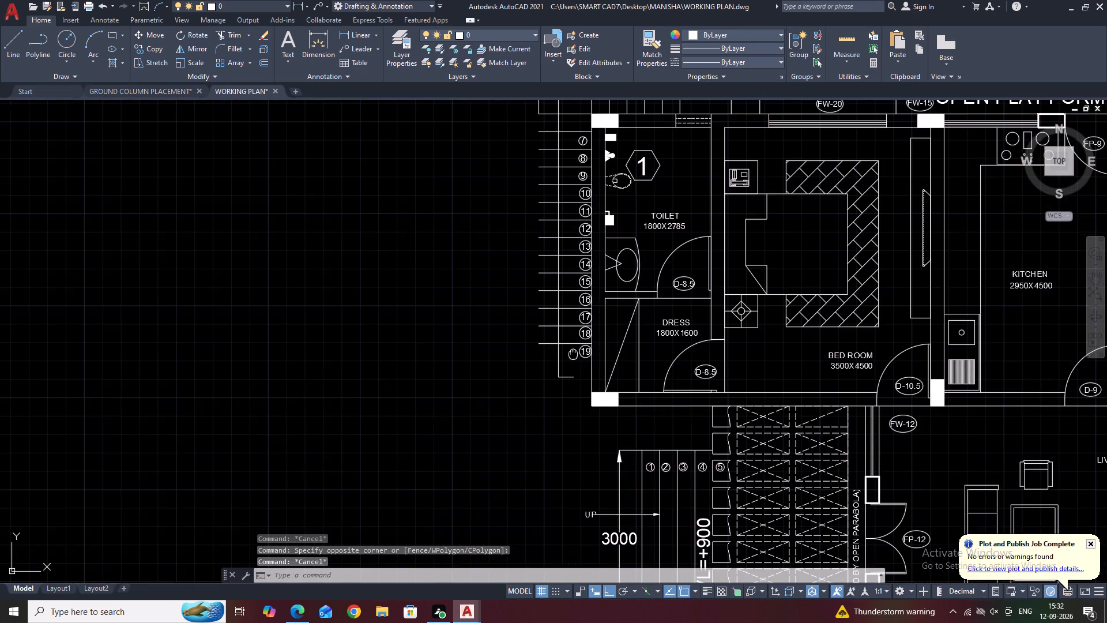
{"action": "middle_click_drag", "start_coordinate": [573, 359], "coordinate": [575, 448]}
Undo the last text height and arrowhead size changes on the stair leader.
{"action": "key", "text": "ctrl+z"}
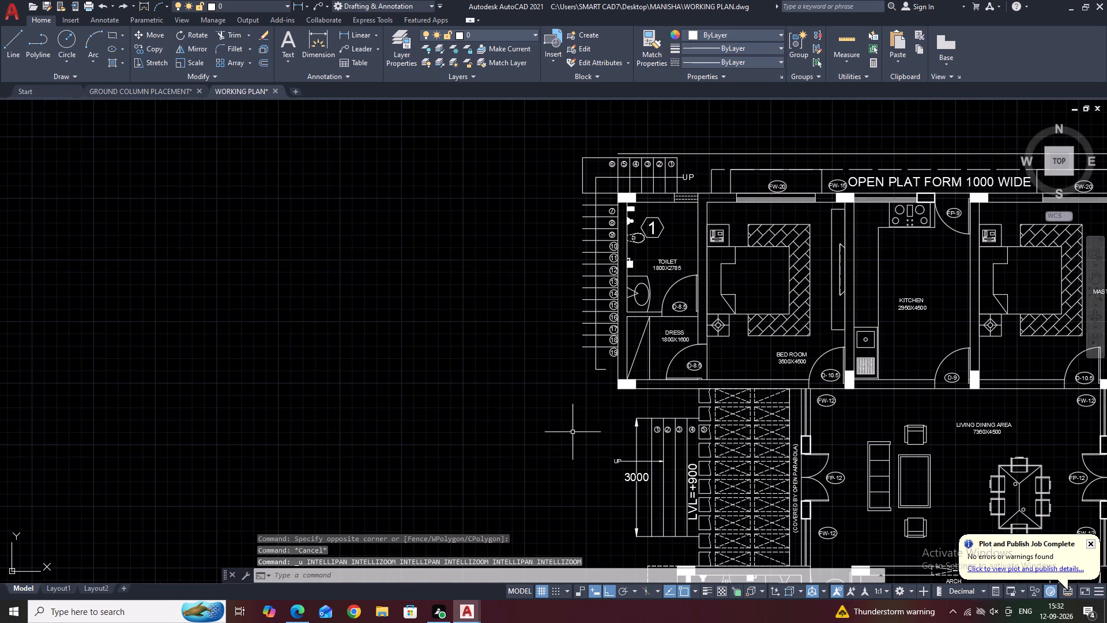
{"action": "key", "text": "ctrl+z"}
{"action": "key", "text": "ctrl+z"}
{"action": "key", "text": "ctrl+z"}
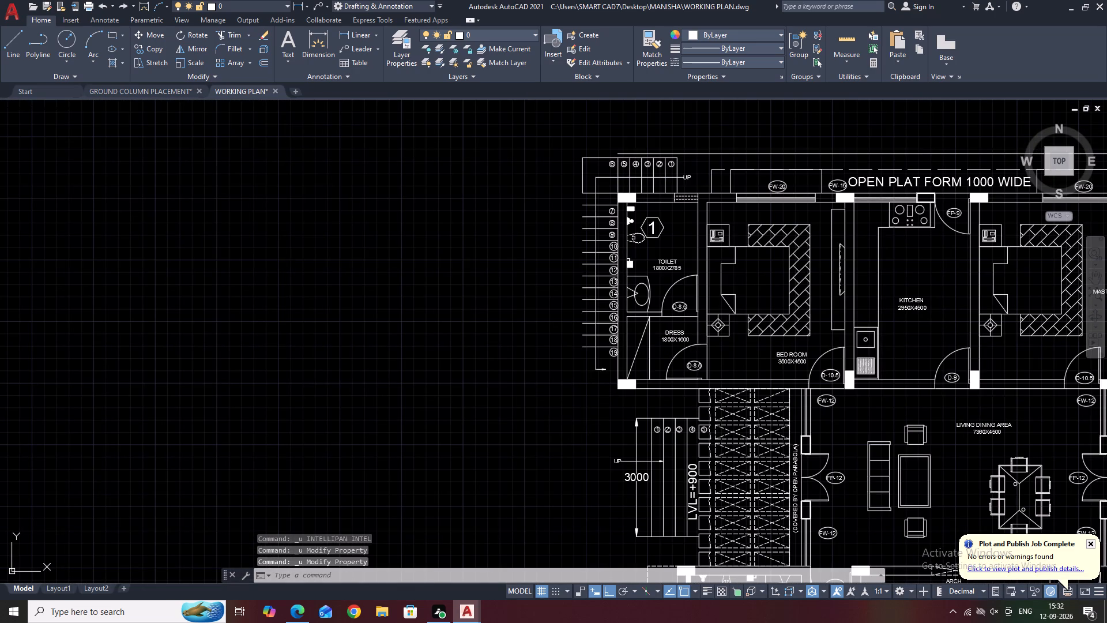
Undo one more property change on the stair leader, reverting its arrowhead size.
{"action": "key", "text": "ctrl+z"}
Set the arrowhead size of the stair travel-path leader to 100.
{"action": "scroll", "coordinate": [602, 377], "scroll_direction": "up", "scroll_amount": 3}
{"action": "middle_click_drag", "start_coordinate": [609, 348], "coordinate": [583, 466]}
{"action": "scroll", "coordinate": [583, 466], "scroll_direction": "down", "scroll_amount": 2}
{"action": "scroll", "coordinate": [564, 465], "scroll_direction": "up", "scroll_amount": 1}
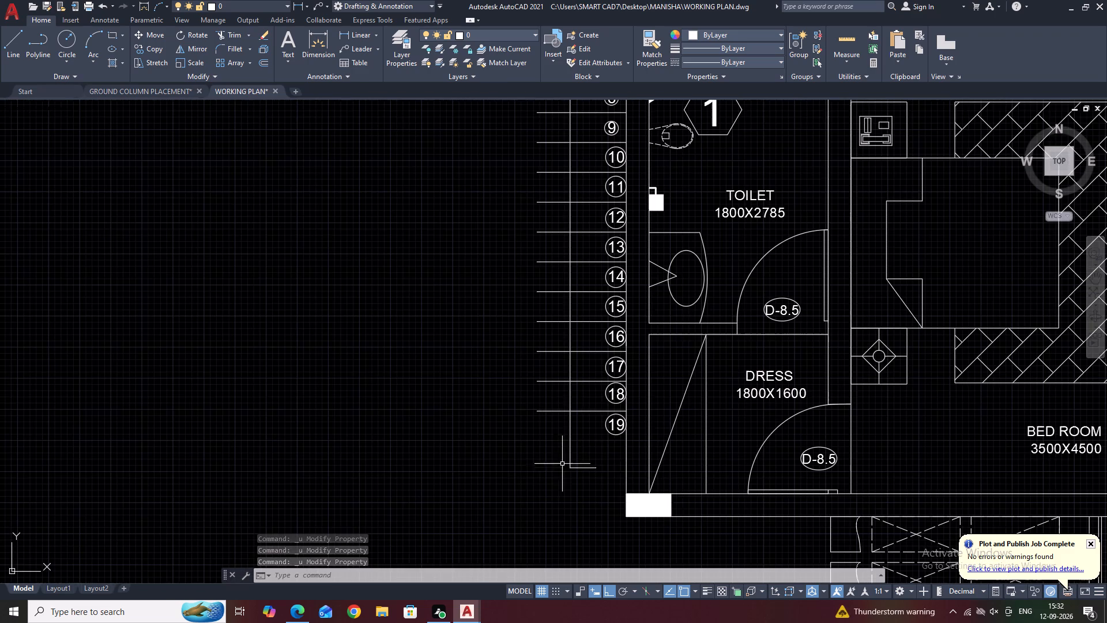
{"action": "left_click", "coordinate": [589, 440]}
{"action": "left_click", "coordinate": [543, 456]}
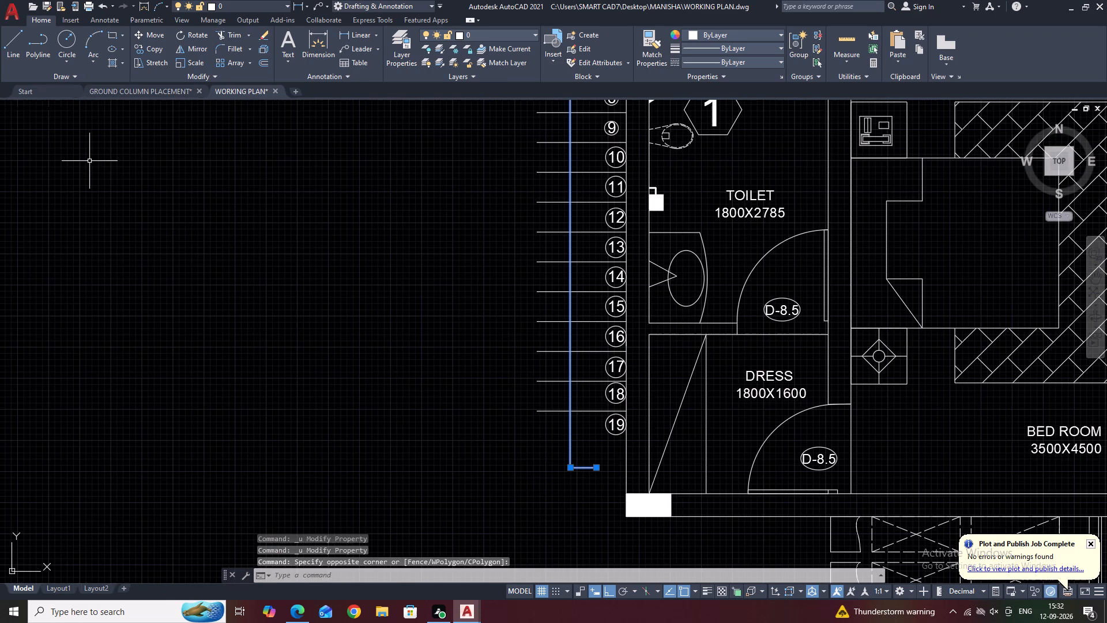
{"action": "type", "text": "PR"}
{"action": "key", "text": "space"}
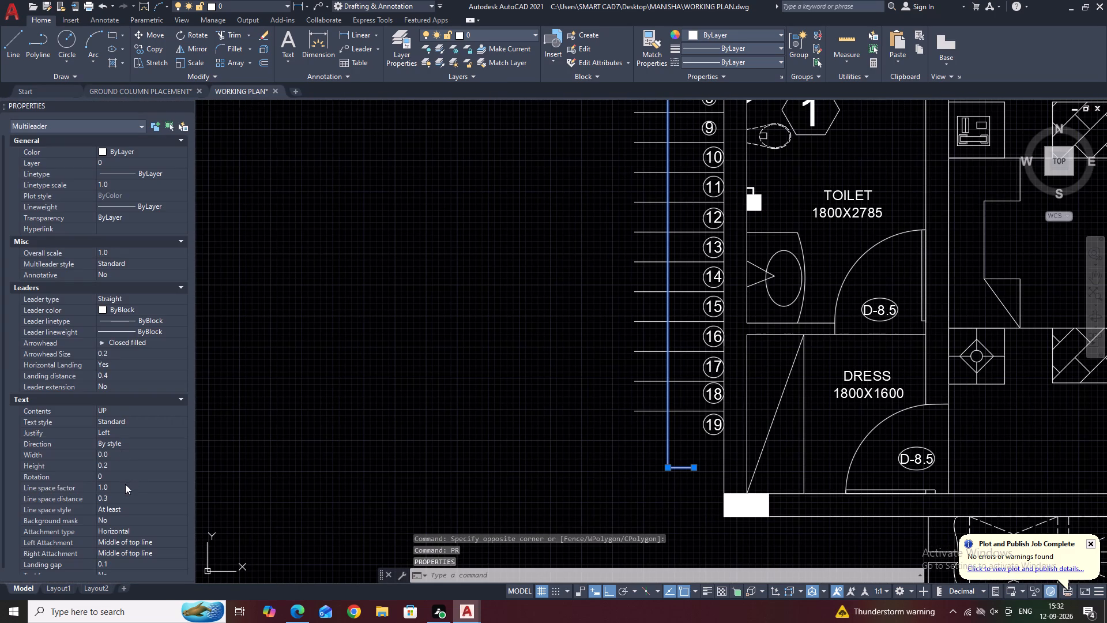
{"action": "left_click", "coordinate": [113, 352]}
{"action": "type", "text": "100"}
{"action": "key", "text": "Return"}
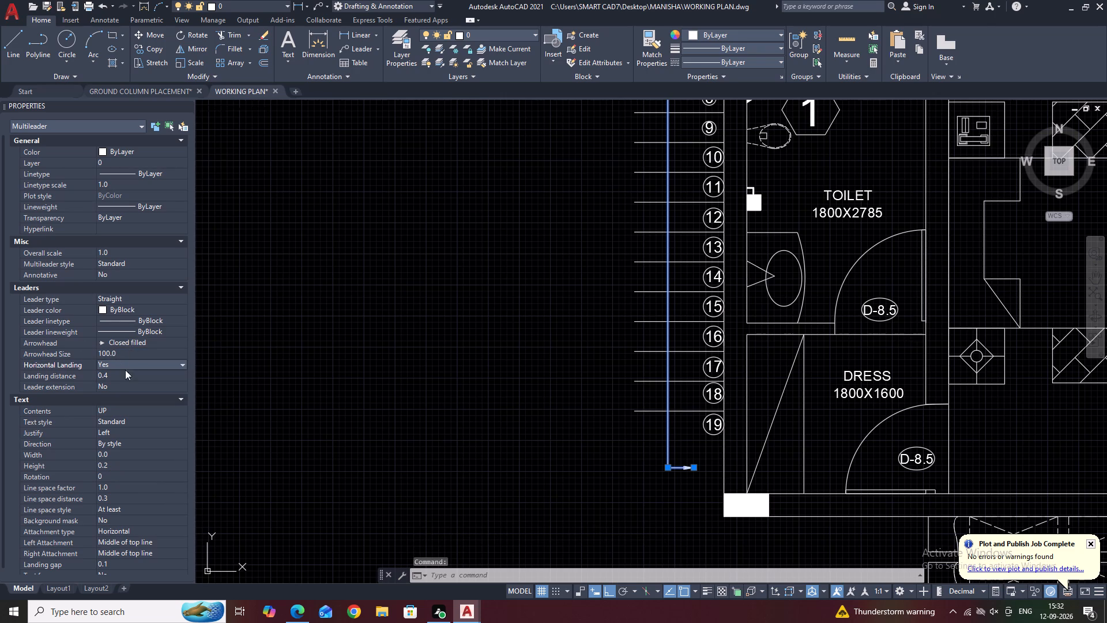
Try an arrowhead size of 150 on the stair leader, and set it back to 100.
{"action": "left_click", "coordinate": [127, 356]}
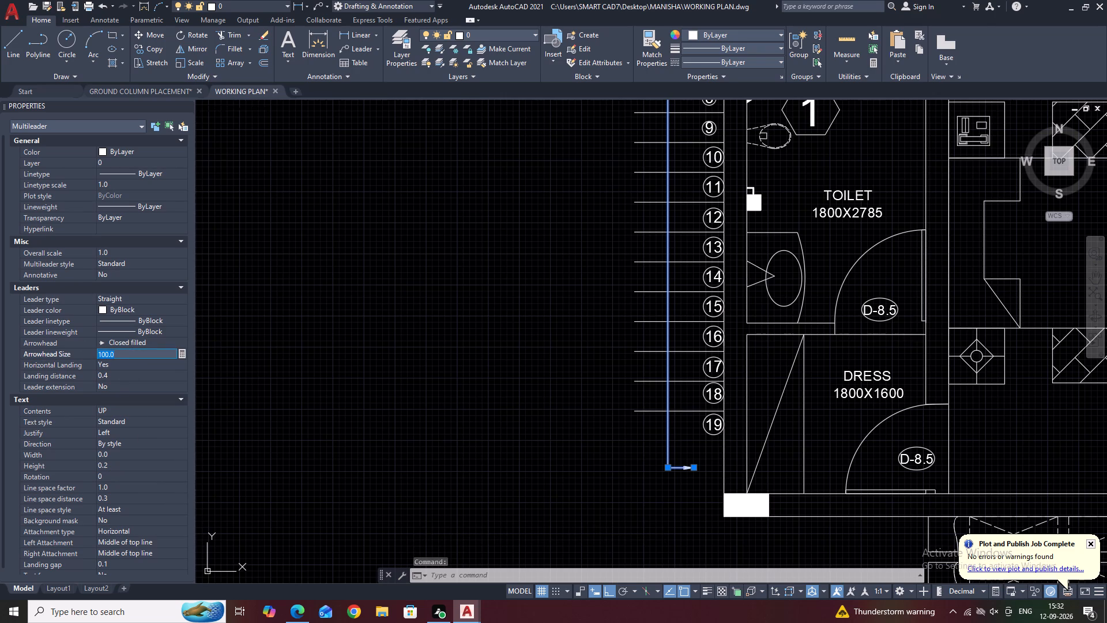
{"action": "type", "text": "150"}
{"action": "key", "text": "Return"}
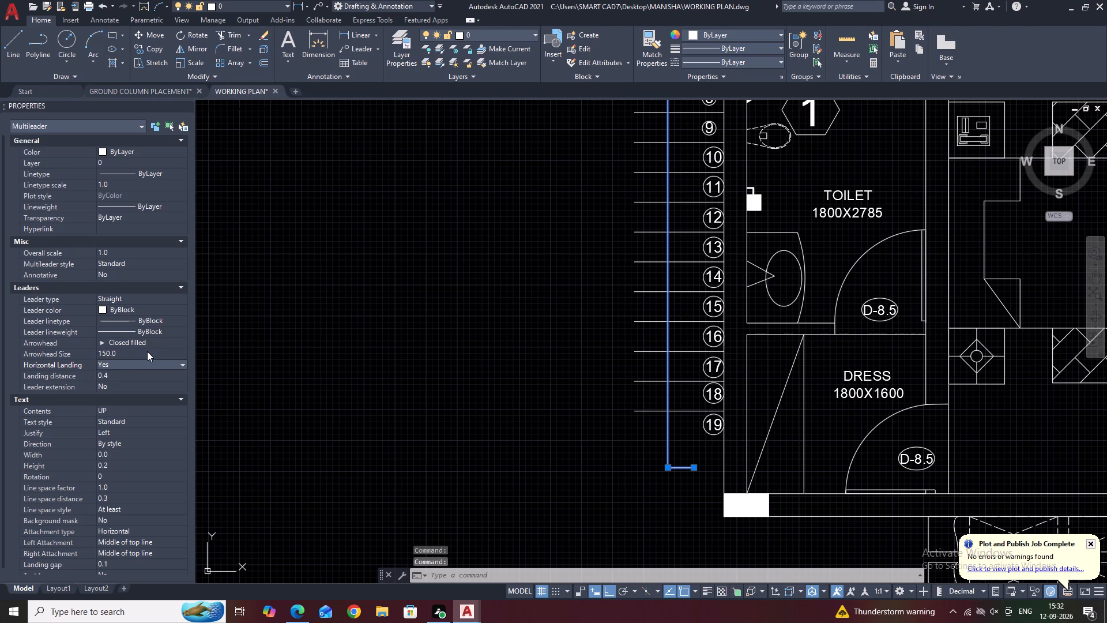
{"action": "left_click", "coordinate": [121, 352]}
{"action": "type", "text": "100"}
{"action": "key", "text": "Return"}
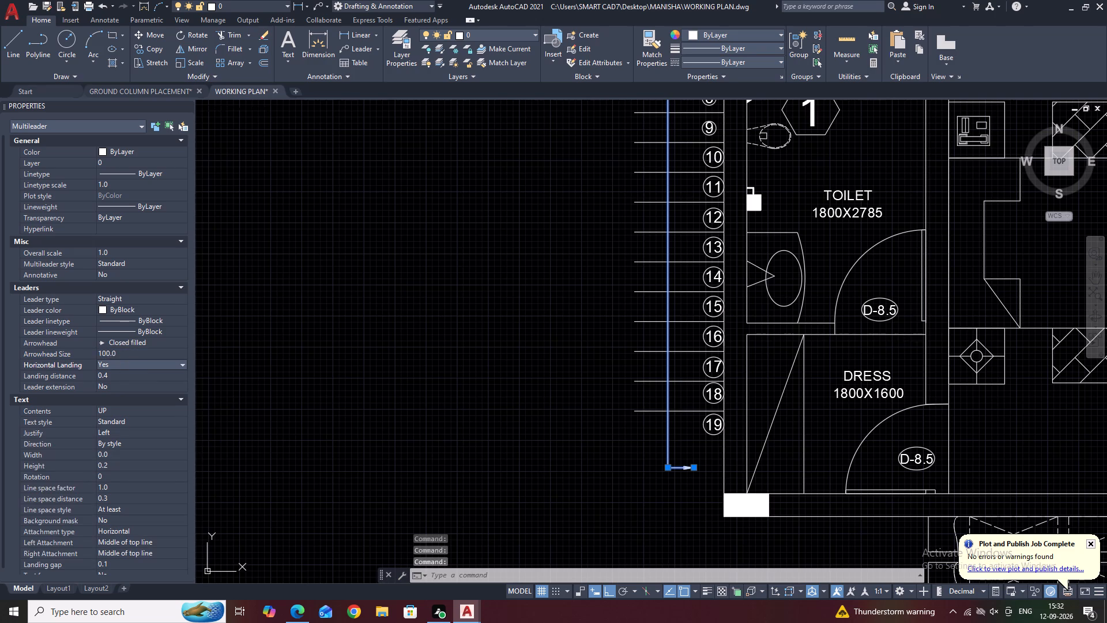
Set the stair leader's text height to 150, close its properties and deselect it.
{"action": "scroll", "coordinate": [129, 438], "scroll_direction": "down", "scroll_amount": 3}
{"action": "middle_click_drag", "start_coordinate": [144, 472], "coordinate": [184, 384]}
{"action": "scroll", "coordinate": [153, 392], "scroll_direction": "down", "scroll_amount": 3}
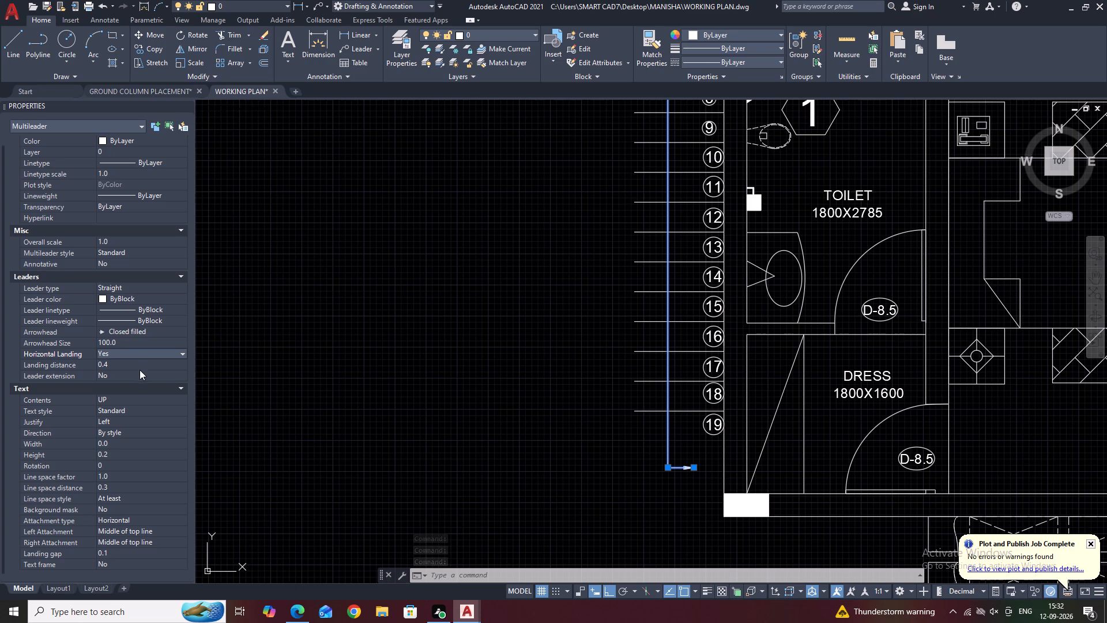
{"action": "left_click", "coordinate": [114, 451]}
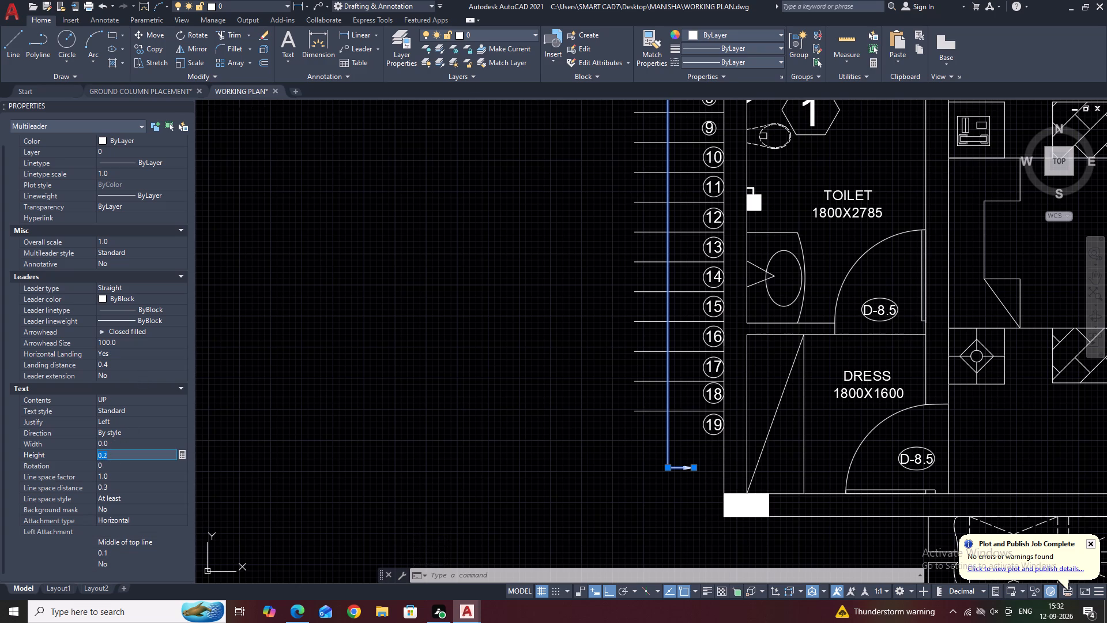
{"action": "type", "text": "150"}
{"action": "key", "text": "Return"}
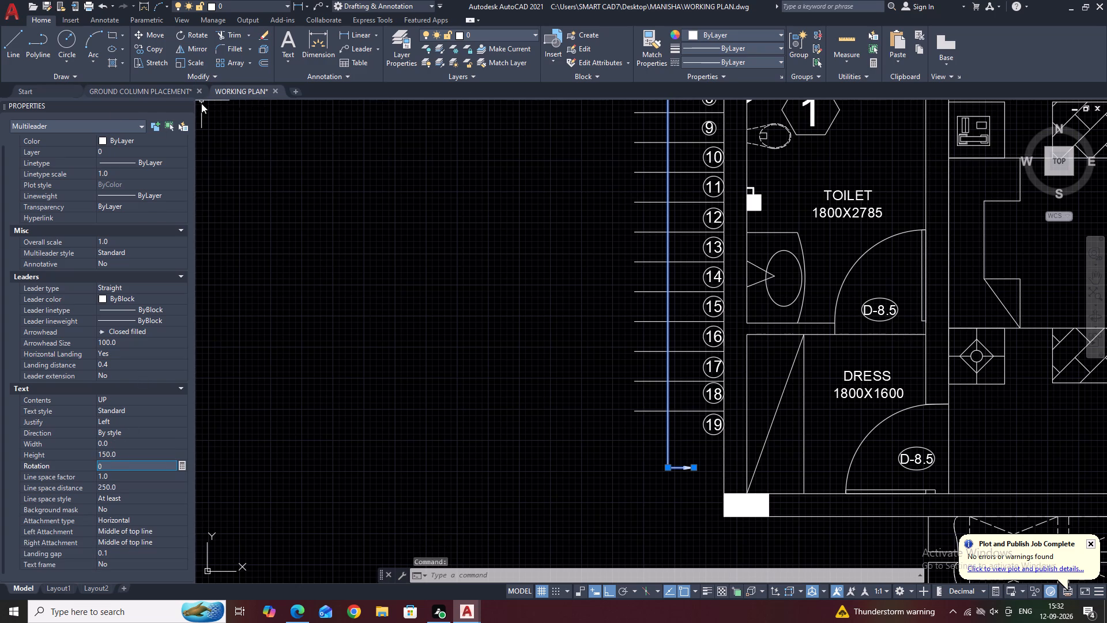
{"action": "left_click", "coordinate": [189, 104]}
{"action": "right_click", "coordinate": [268, 198]}
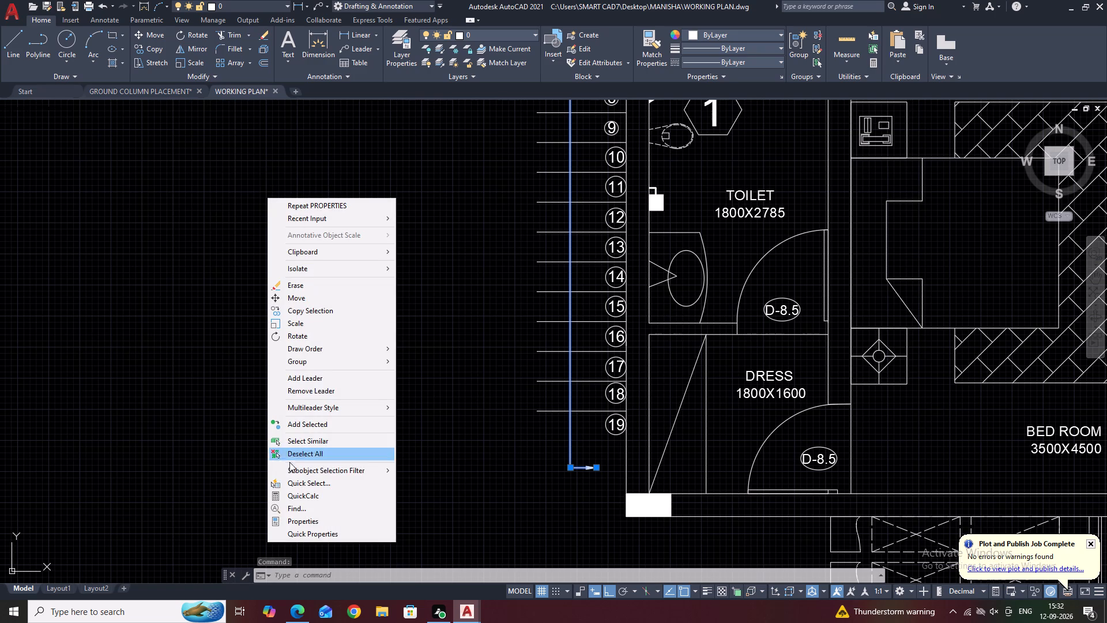
{"action": "left_click", "coordinate": [307, 453]}
Examine the stair's UP label, leader and tread outline beside the toilet and bedroom.
{"action": "middle_click_drag", "start_coordinate": [588, 267], "coordinate": [610, 476]}
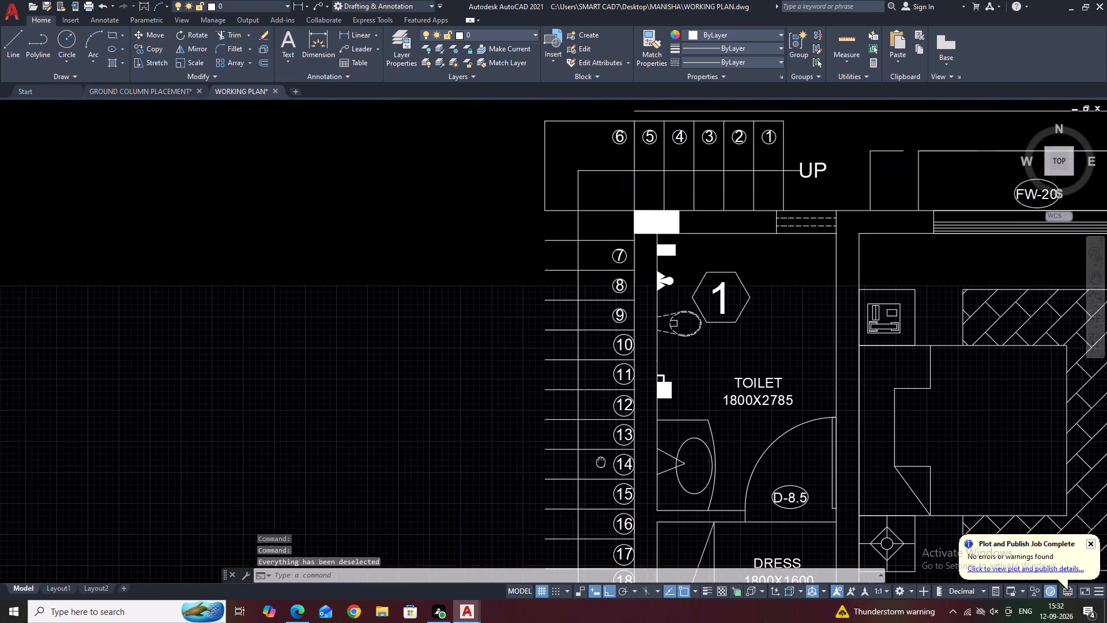
{"action": "middle_click_drag", "start_coordinate": [610, 476], "coordinate": [615, 479]}
{"action": "middle_click_drag", "start_coordinate": [711, 287], "coordinate": [415, 256]}
{"action": "scroll", "coordinate": [502, 238], "scroll_direction": "down", "scroll_amount": 2}
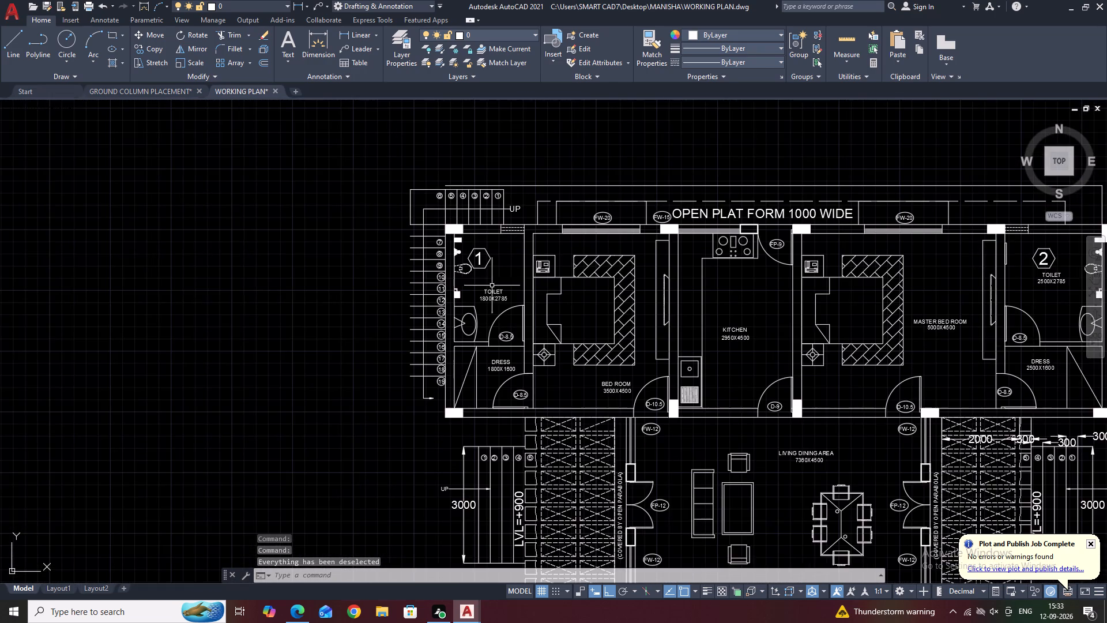
{"action": "middle_click_drag", "start_coordinate": [478, 309], "coordinate": [553, 290]}
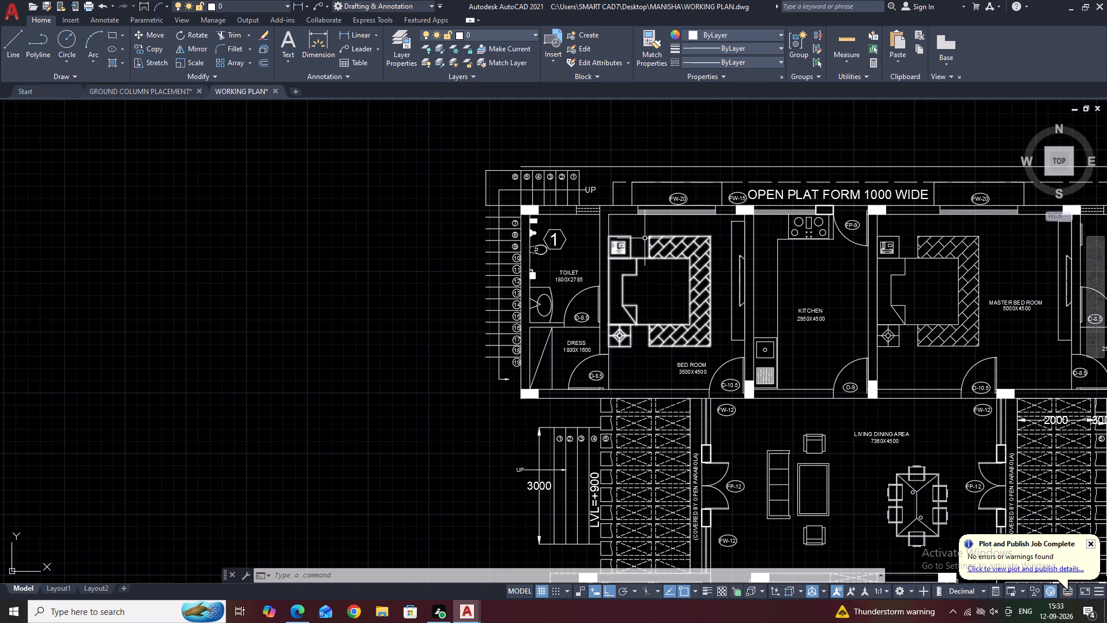
{"action": "middle_click_drag", "start_coordinate": [593, 215], "coordinate": [532, 295]}
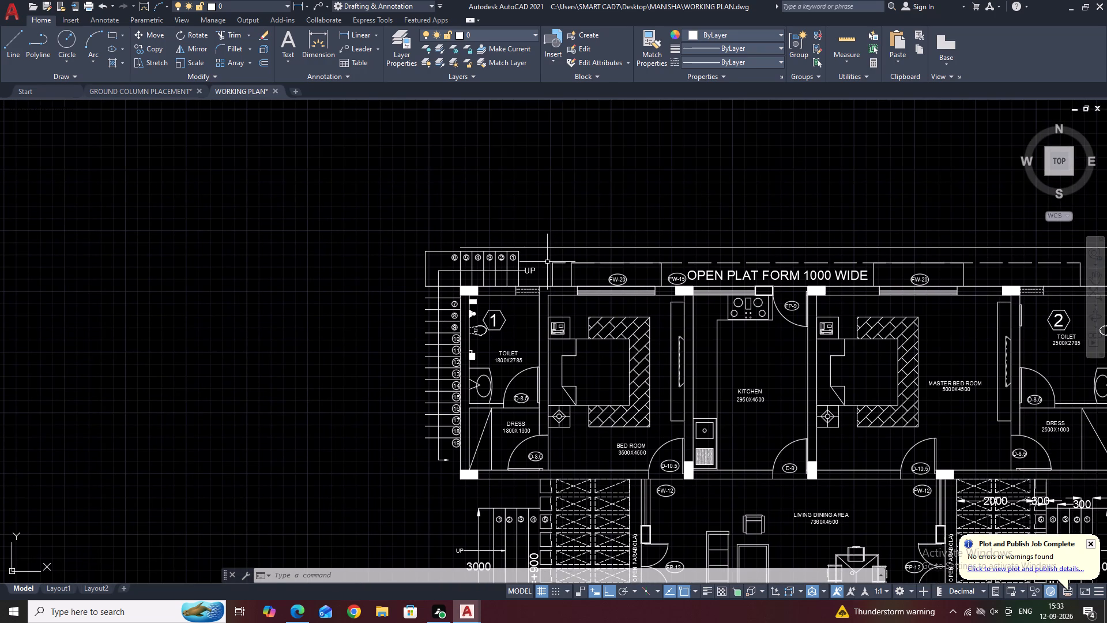
{"action": "middle_click_drag", "start_coordinate": [454, 250], "coordinate": [503, 321]}
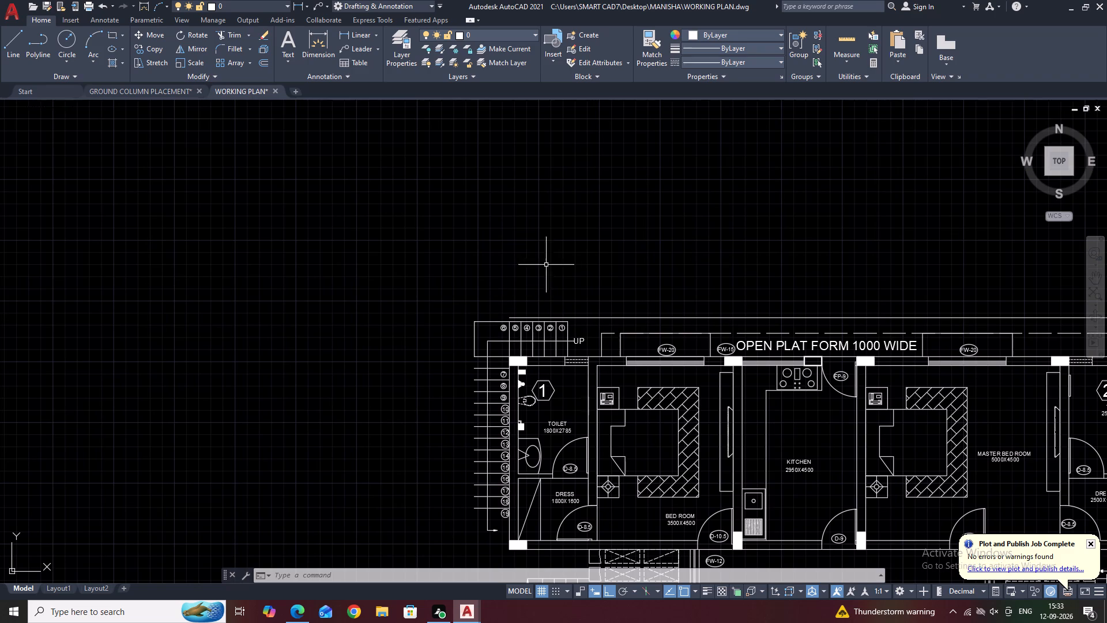
{"action": "middle_click_drag", "start_coordinate": [650, 374], "coordinate": [556, 284]}
{"action": "middle_click_drag", "start_coordinate": [386, 243], "coordinate": [520, 219]}
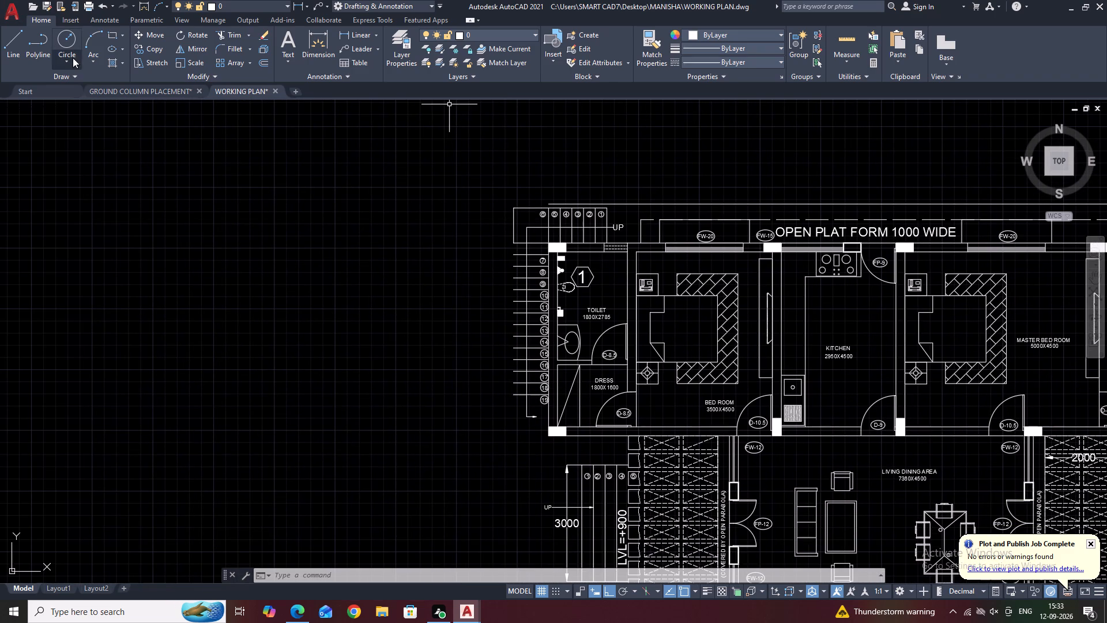
Start a line from tread 1's outer corner to the edge line above, and run it along the flight to 100 beyond the landing's outer edge.
{"action": "left_click", "coordinate": [14, 58]}
{"action": "middle_click_drag", "start_coordinate": [396, 304], "coordinate": [472, 301]}
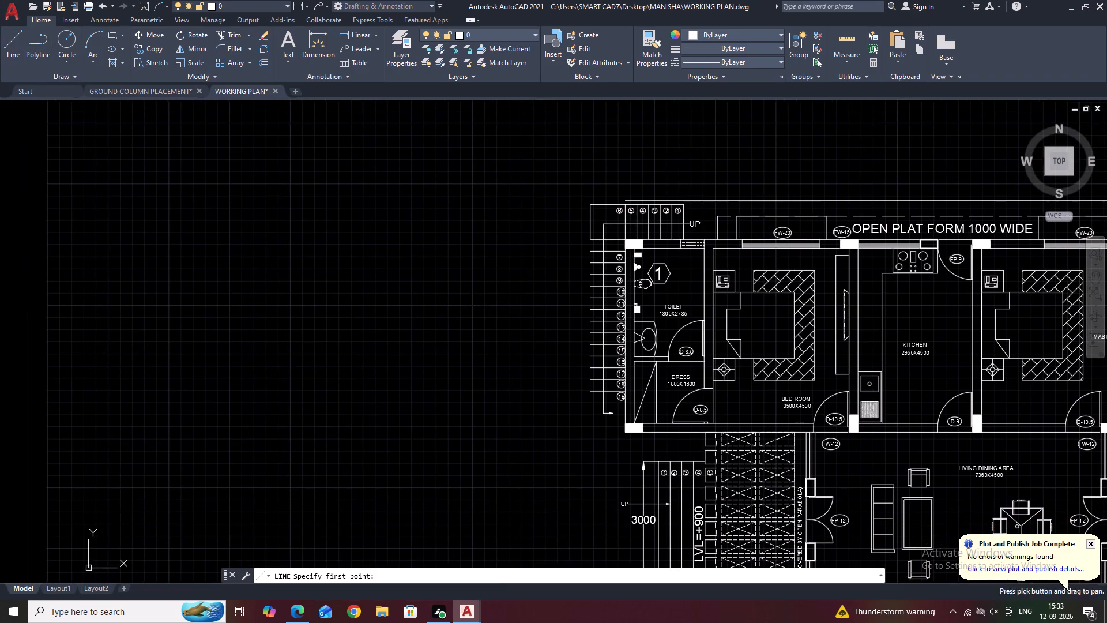
{"action": "scroll", "coordinate": [583, 242], "scroll_direction": "up", "scroll_amount": 2}
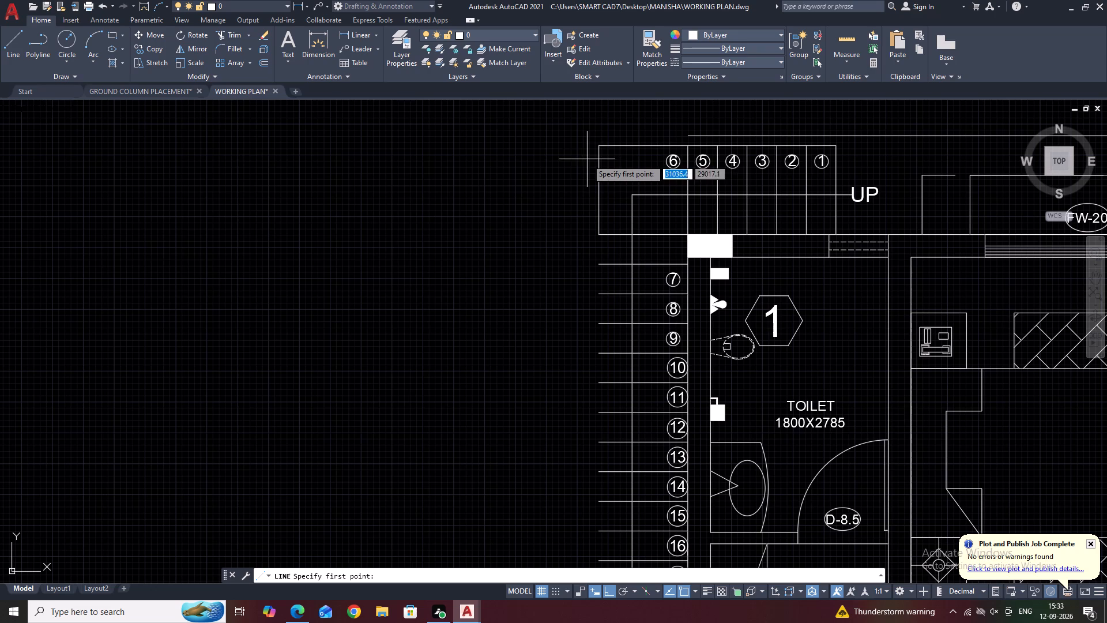
{"action": "middle_click_drag", "start_coordinate": [672, 149], "coordinate": [522, 221]}
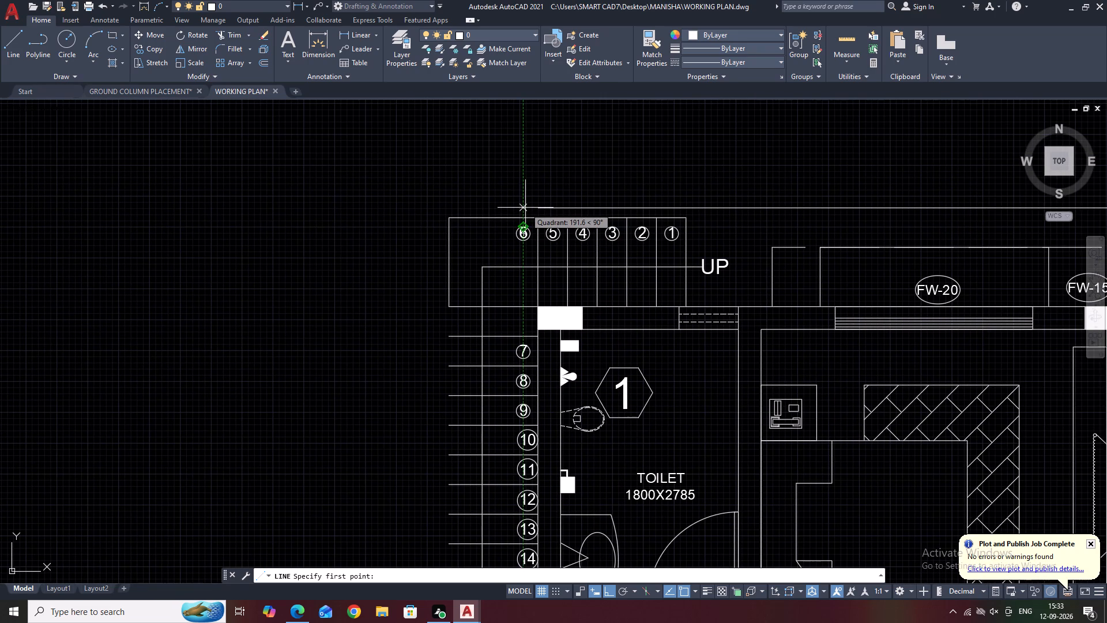
{"action": "scroll", "coordinate": [685, 217], "scroll_direction": "up", "scroll_amount": 2}
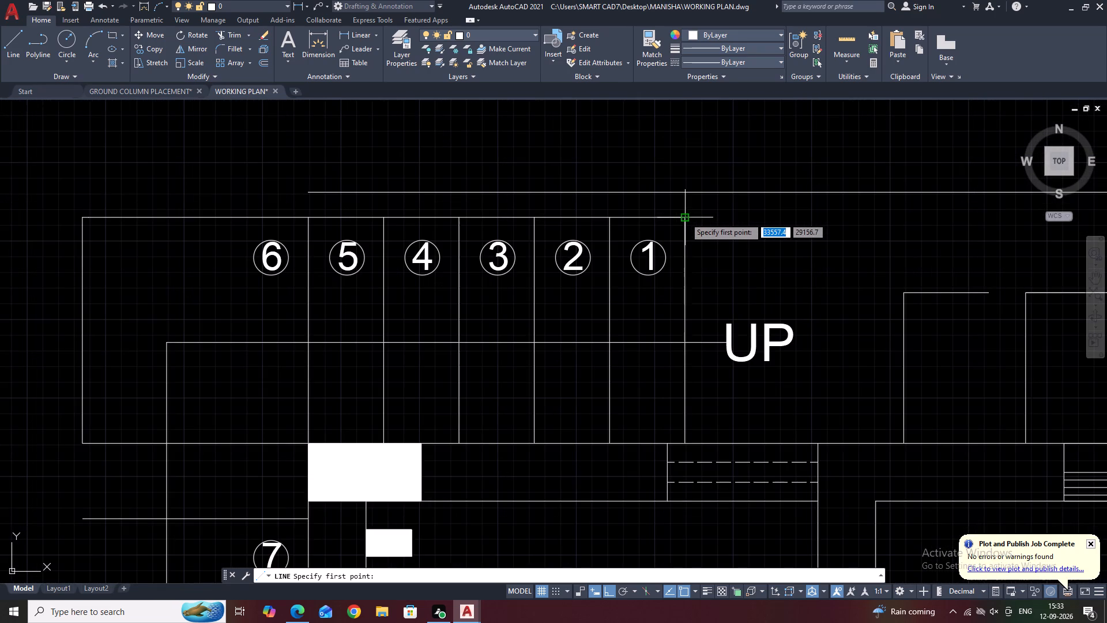
{"action": "left_click", "coordinate": [685, 217]}
{"action": "left_click", "coordinate": [683, 190]}
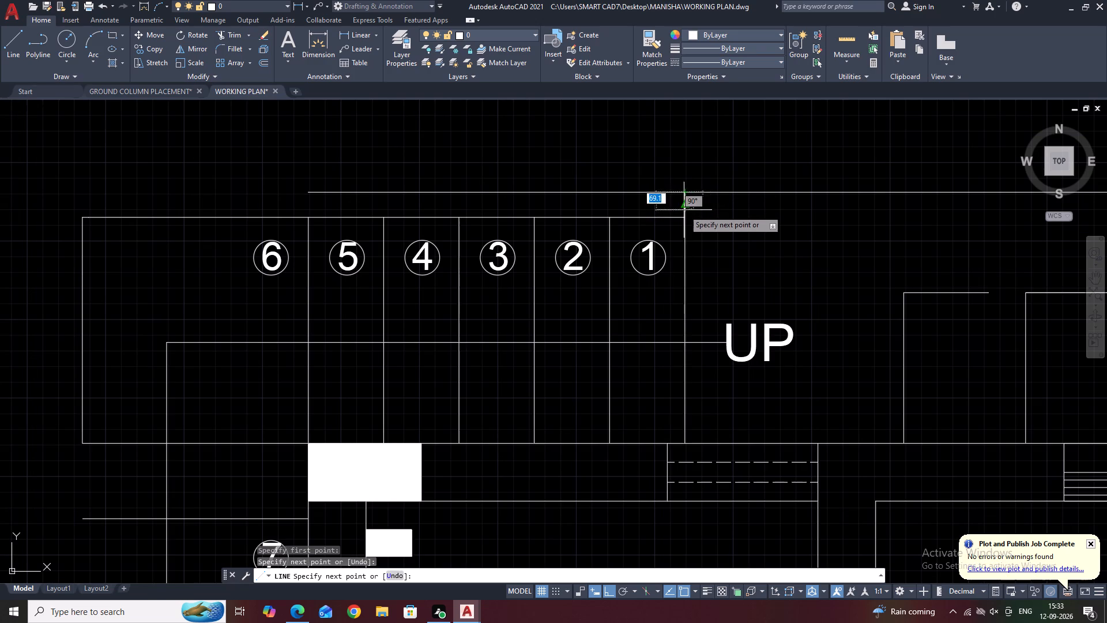
{"action": "middle_click_drag", "start_coordinate": [131, 190], "coordinate": [543, 176]}
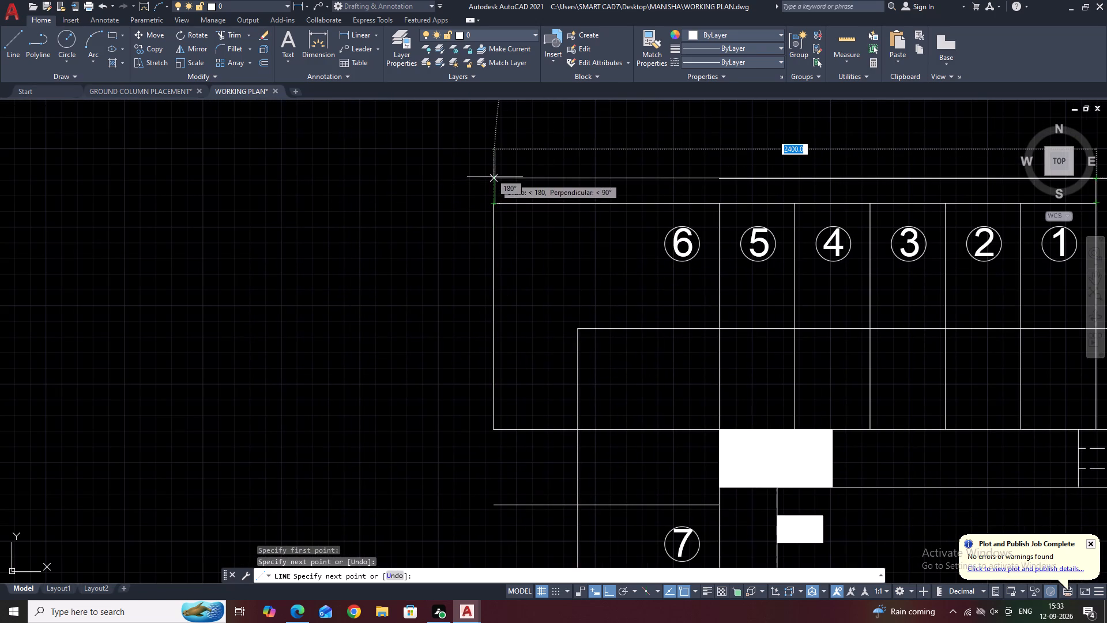
{"action": "left_click", "coordinate": [494, 177]}
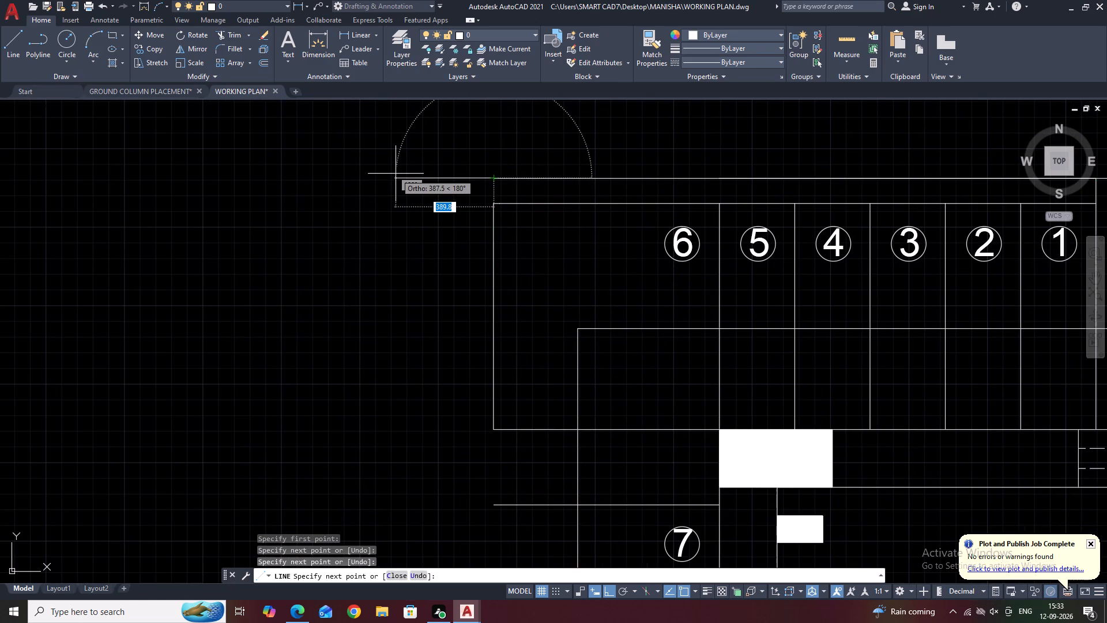
{"action": "type", "text": "100"}
{"action": "key", "text": "Return"}
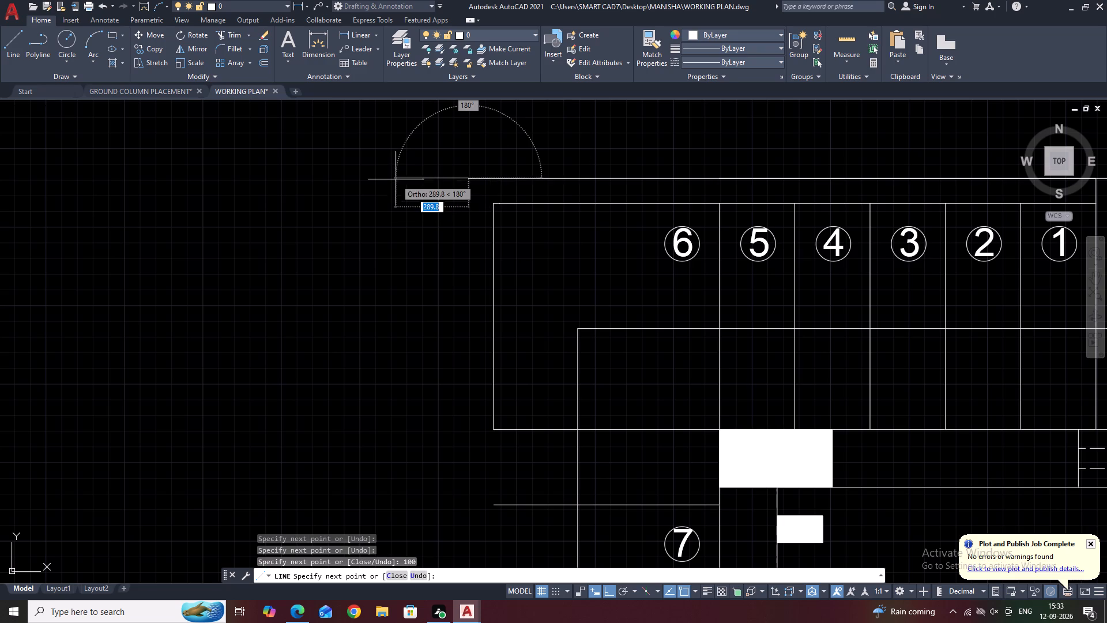
Continue the line straight down beside the long flight to the level of the tread line between 18 and 19.
{"action": "middle_click_drag", "start_coordinate": [476, 422], "coordinate": [474, 337]}
{"action": "scroll", "coordinate": [474, 336], "scroll_direction": "down", "scroll_amount": 4}
{"action": "middle_click_drag", "start_coordinate": [477, 438], "coordinate": [491, 312]}
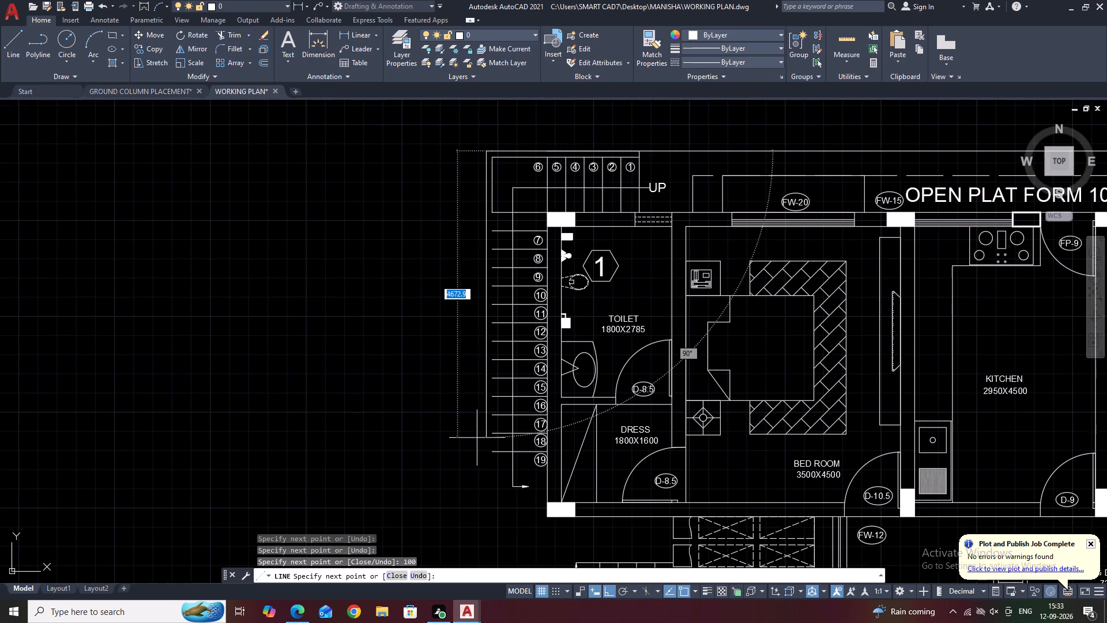
{"action": "scroll", "coordinate": [482, 456], "scroll_direction": "up", "scroll_amount": 2}
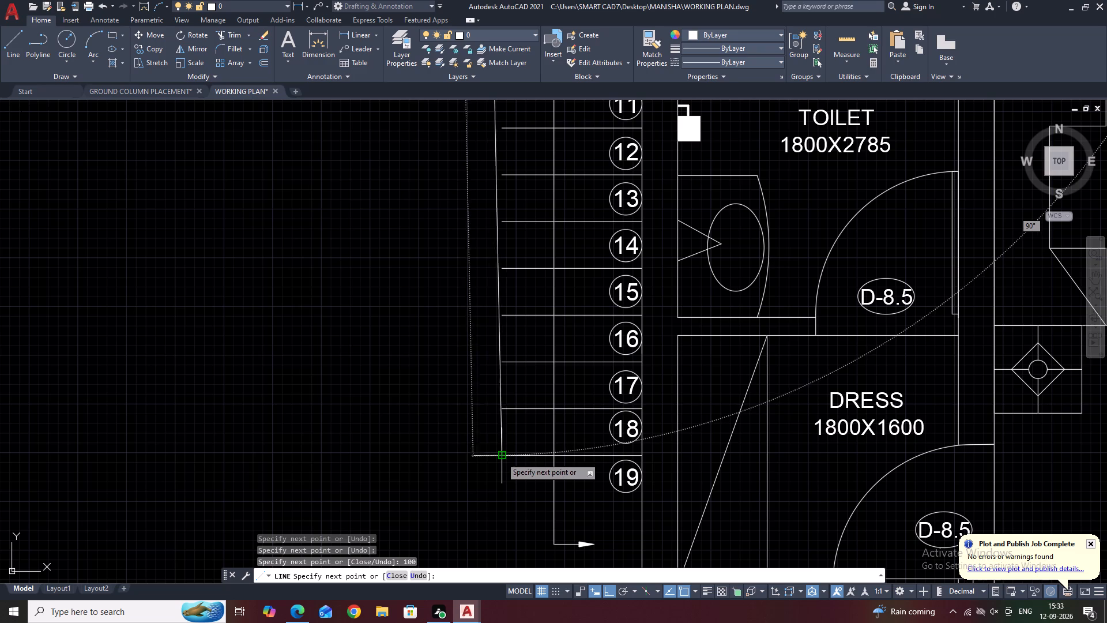
{"action": "left_click", "coordinate": [487, 457]}
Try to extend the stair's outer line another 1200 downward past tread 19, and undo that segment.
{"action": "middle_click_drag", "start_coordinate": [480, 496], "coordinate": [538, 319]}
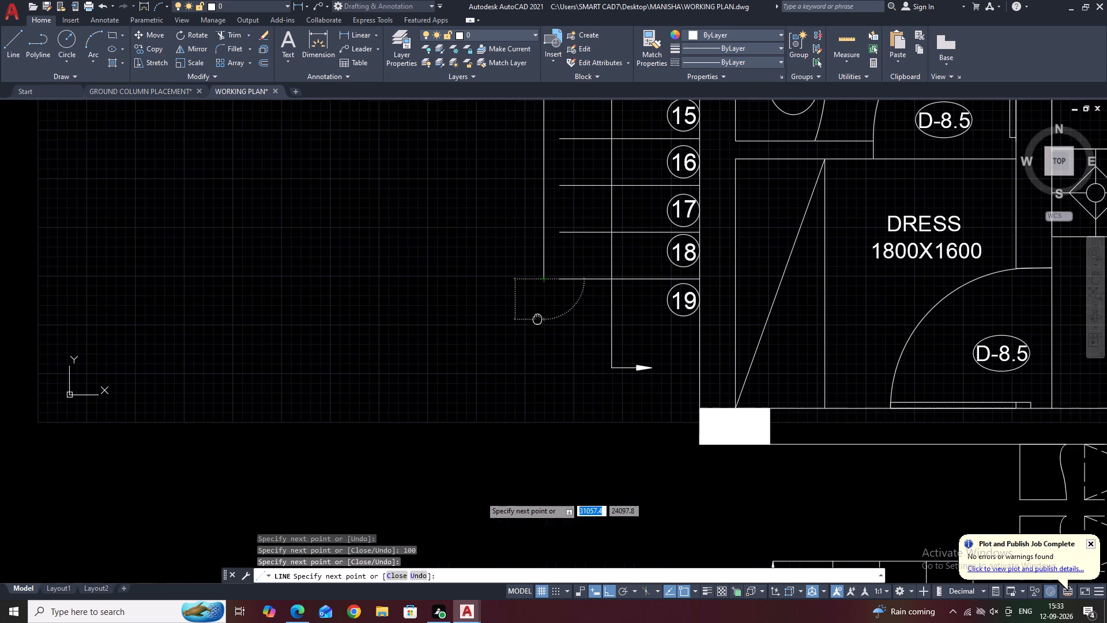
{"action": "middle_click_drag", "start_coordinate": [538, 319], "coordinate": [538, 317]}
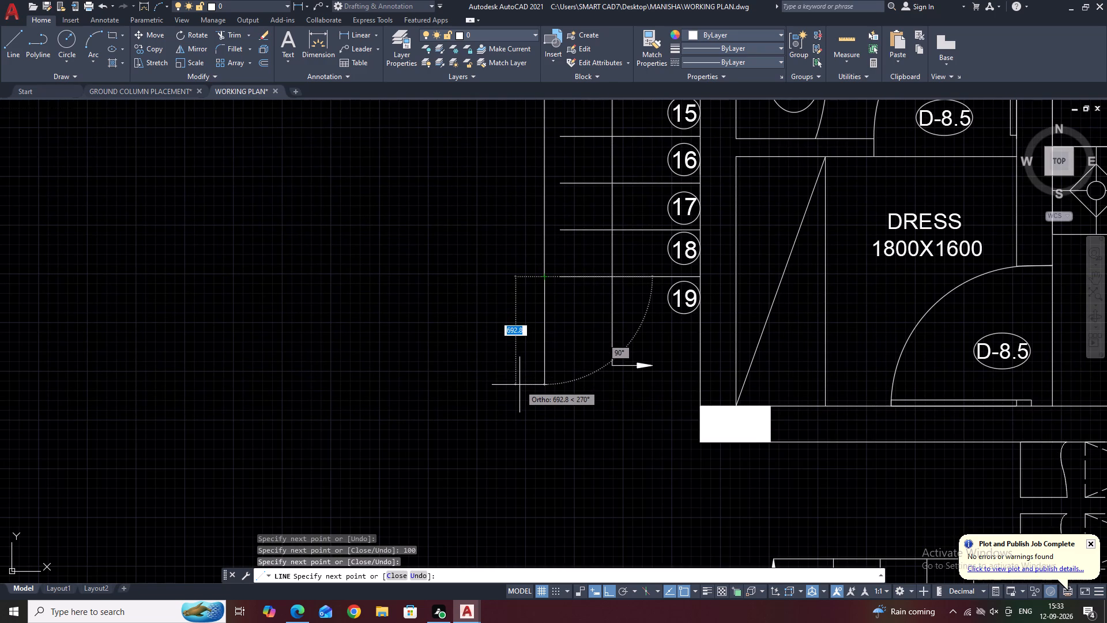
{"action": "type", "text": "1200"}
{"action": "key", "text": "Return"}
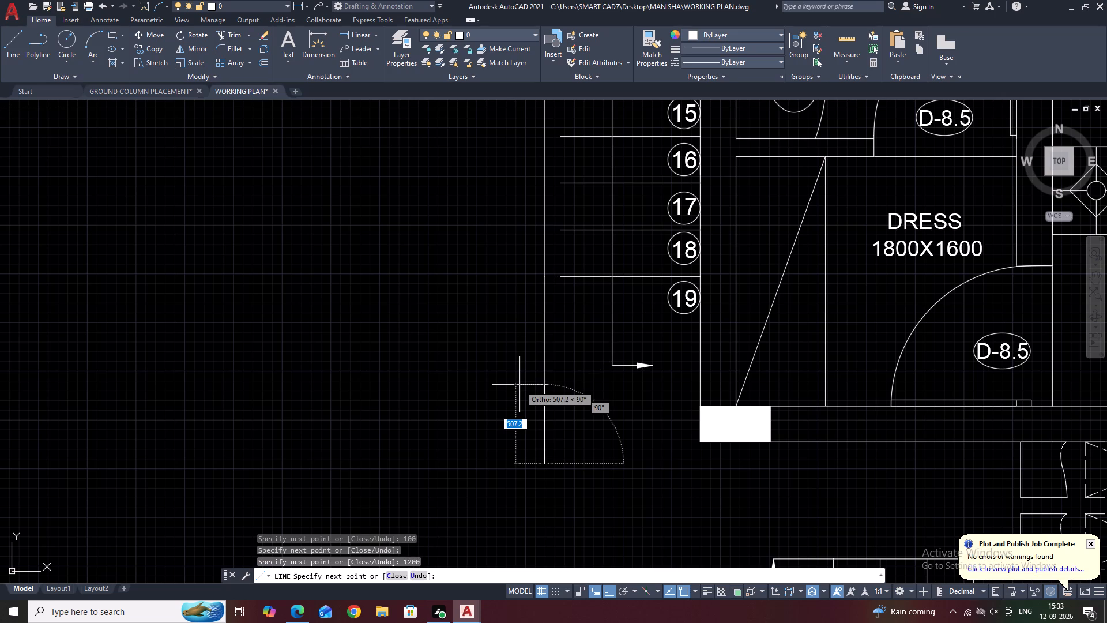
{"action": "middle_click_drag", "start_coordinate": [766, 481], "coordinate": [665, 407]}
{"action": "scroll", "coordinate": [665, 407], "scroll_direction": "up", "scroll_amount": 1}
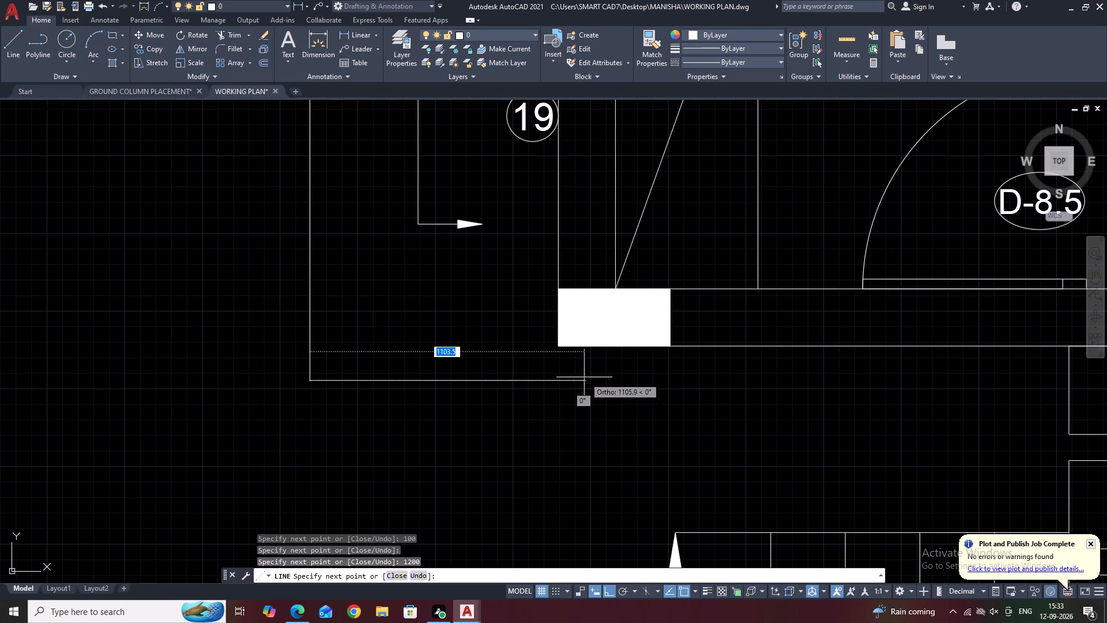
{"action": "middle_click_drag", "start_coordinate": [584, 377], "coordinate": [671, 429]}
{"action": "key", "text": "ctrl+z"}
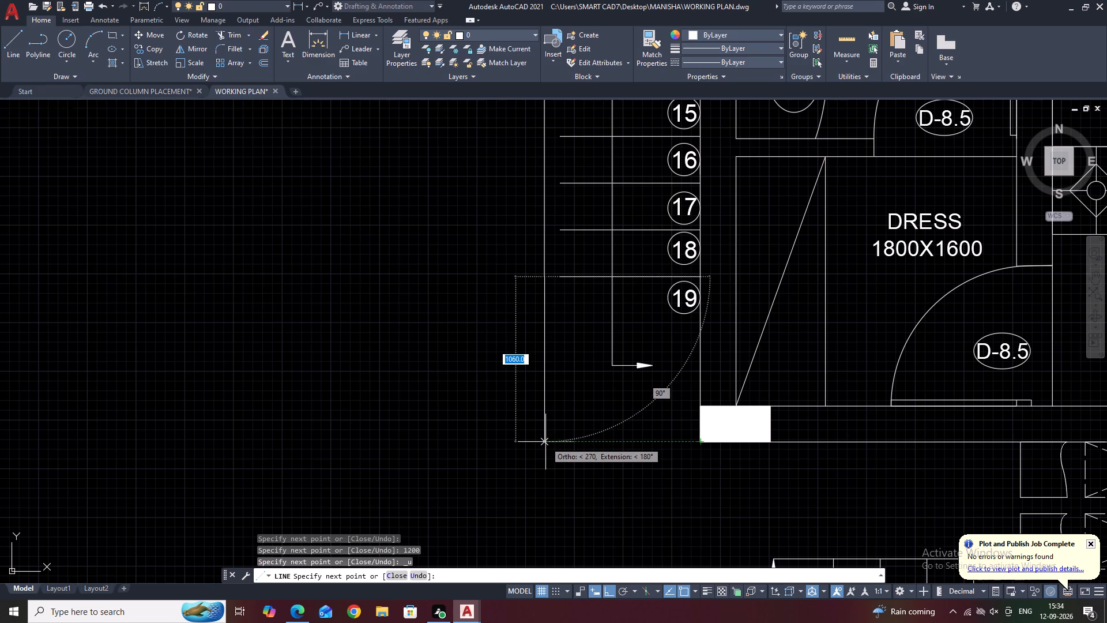
Extend the outer line about 1060 down, level with the column's lower edge, and close it across to the column's lower outer corner.
{"action": "left_click", "coordinate": [545, 442]}
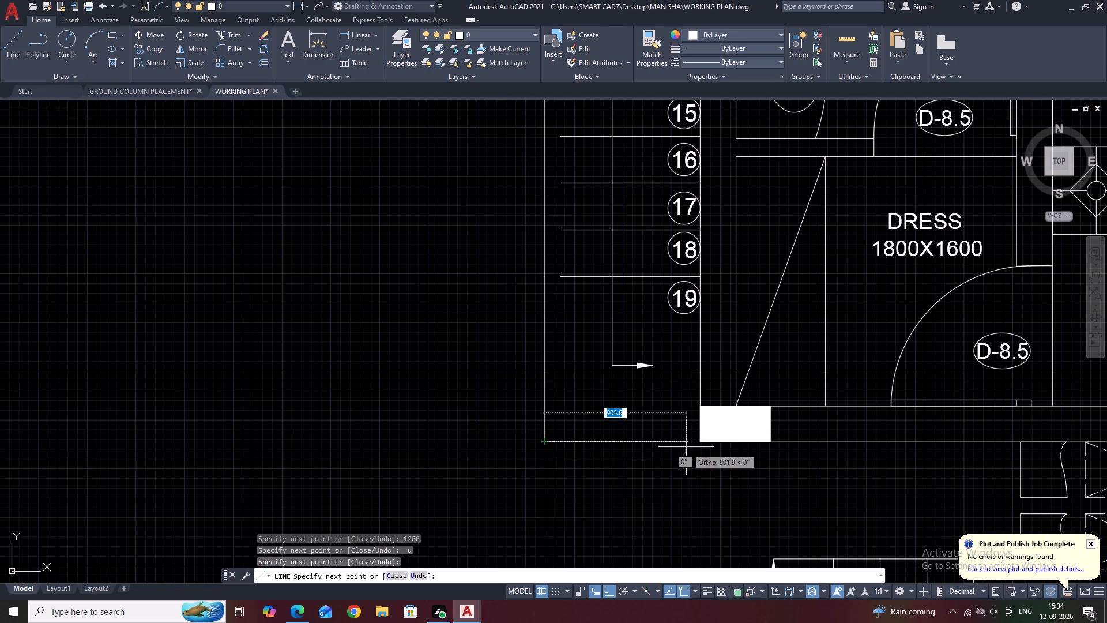
{"action": "left_click", "coordinate": [699, 442]}
{"action": "key", "text": "space"}
{"action": "scroll", "coordinate": [684, 425], "scroll_direction": "down", "scroll_amount": 4}
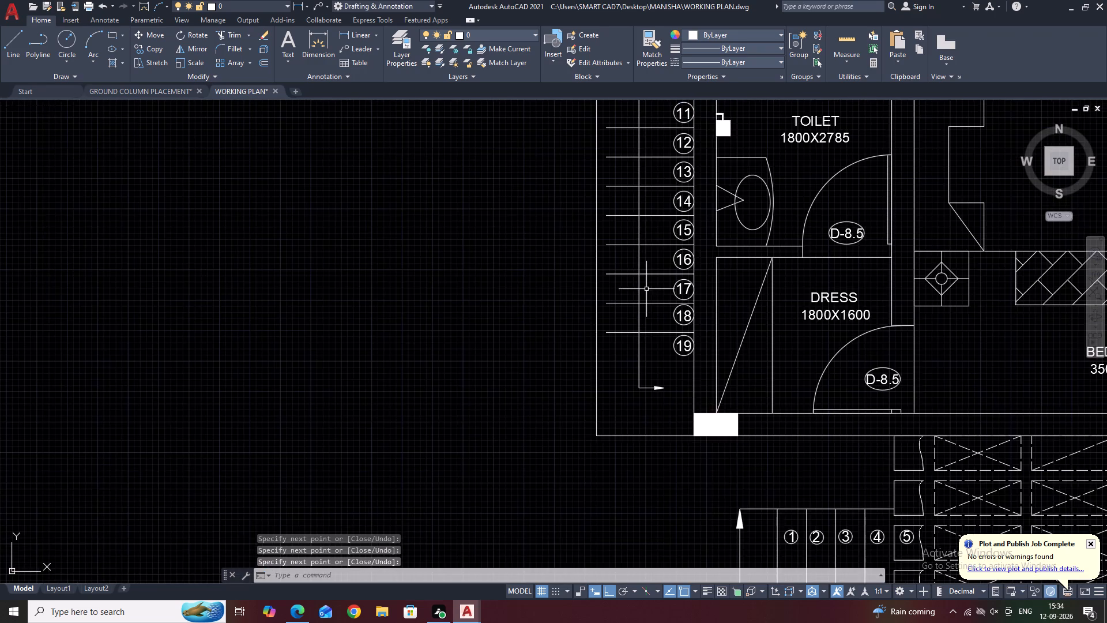
{"action": "middle_click_drag", "start_coordinate": [648, 279], "coordinate": [692, 435]}
{"action": "scroll", "coordinate": [691, 434], "scroll_direction": "down", "scroll_amount": 1}
{"action": "scroll", "coordinate": [674, 227], "scroll_direction": "up", "scroll_amount": 1}
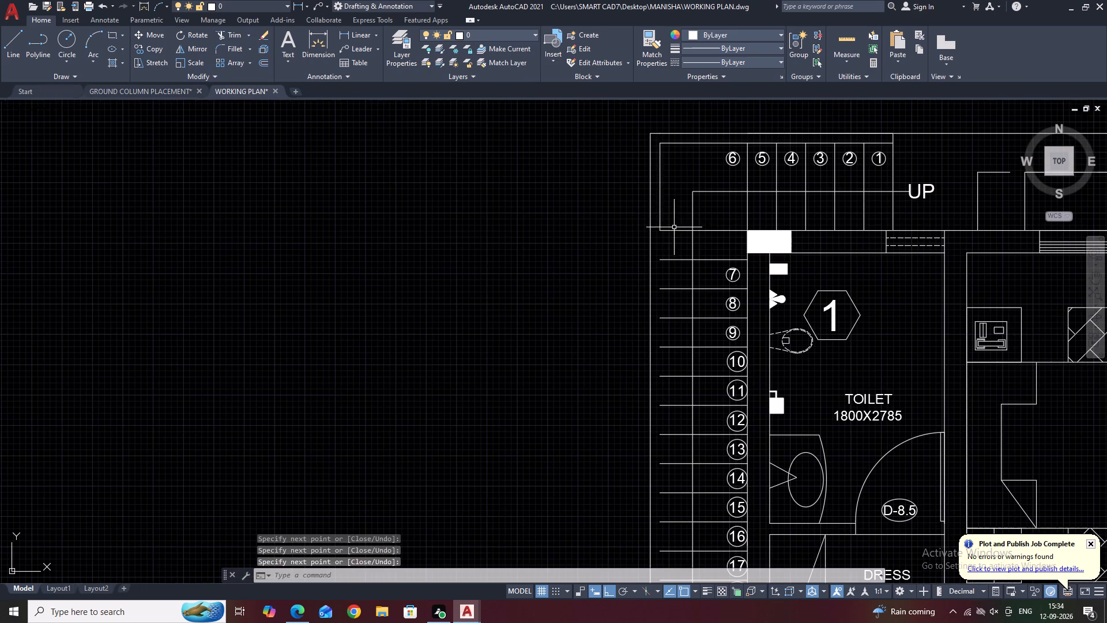
Stretch the landing's inner outer-side line about 4858 straight down along the long flight, past tread 19 to just above the closing line.
{"action": "left_click", "coordinate": [661, 217]}
{"action": "left_click", "coordinate": [660, 232]}
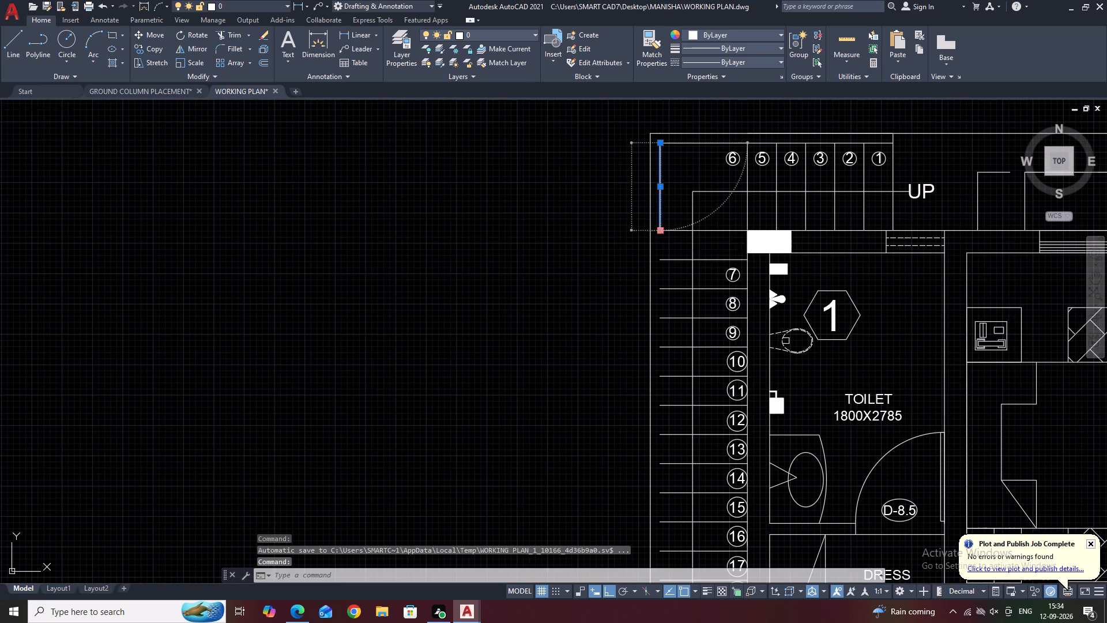
{"action": "scroll", "coordinate": [667, 254], "scroll_direction": "down", "scroll_amount": 1}
{"action": "middle_click_drag", "start_coordinate": [674, 469], "coordinate": [671, 313]}
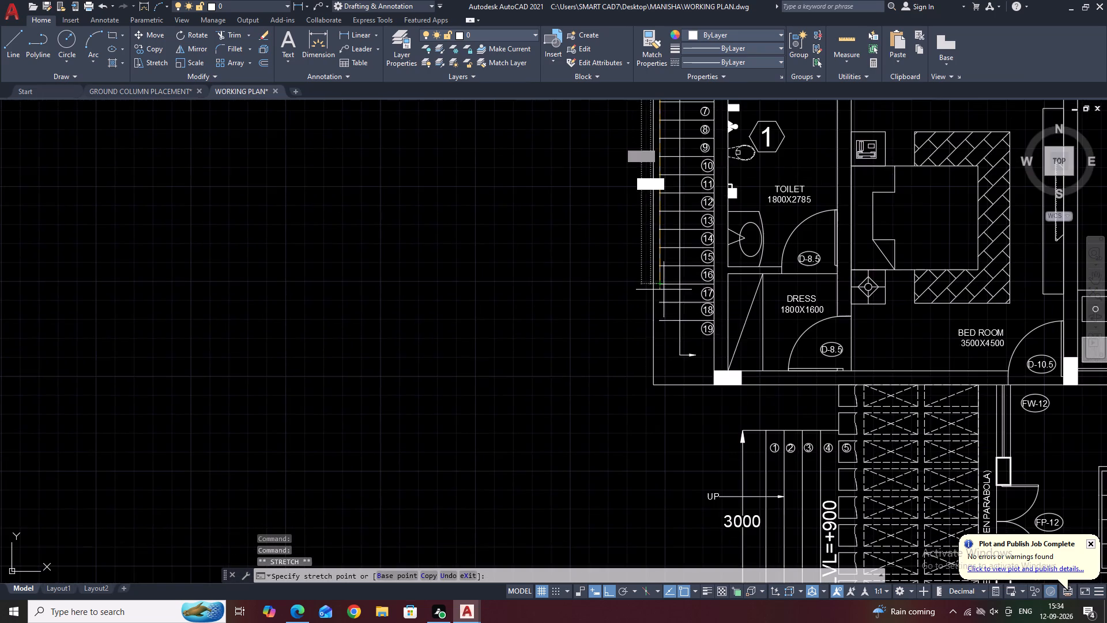
{"action": "scroll", "coordinate": [660, 364], "scroll_direction": "up", "scroll_amount": 2}
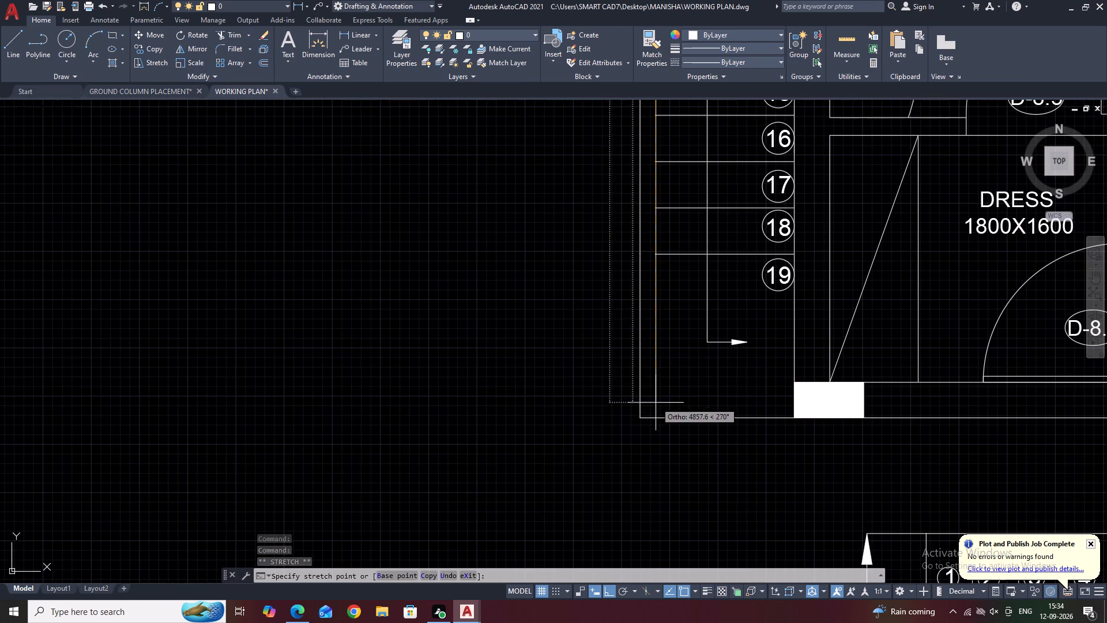
{"action": "left_click", "coordinate": [656, 403]}
{"action": "middle_click_drag", "start_coordinate": [688, 253], "coordinate": [695, 311]}
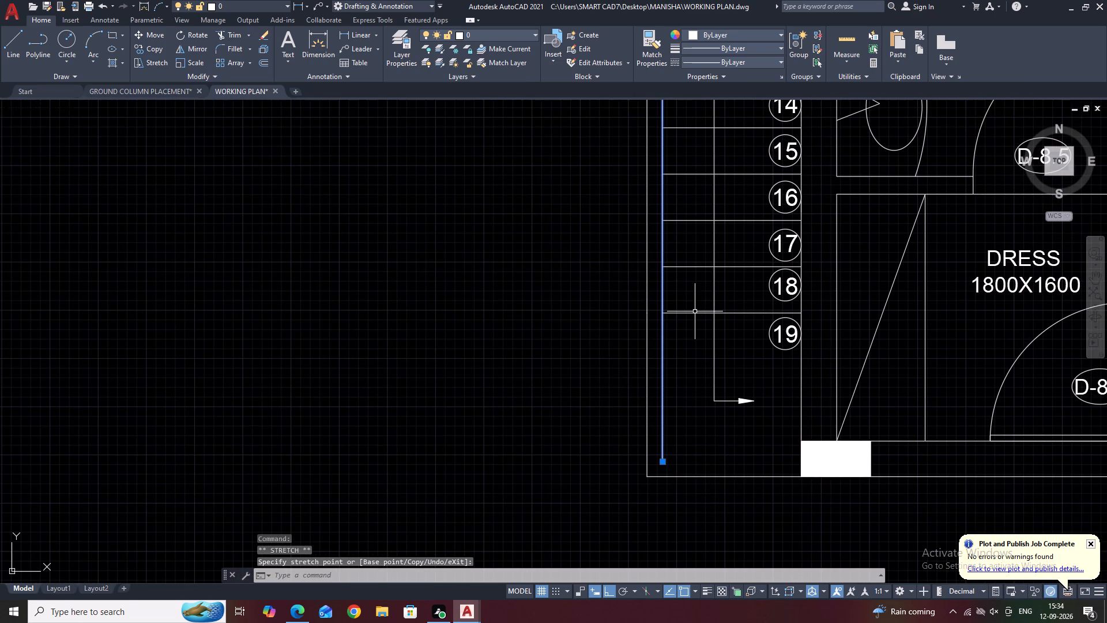
{"action": "key", "text": "Escape"}
Offset the stair outline's bottom closing line 100 inward, towards tread 19.
{"action": "left_click", "coordinate": [682, 474]}
{"action": "left_click", "coordinate": [673, 476]}
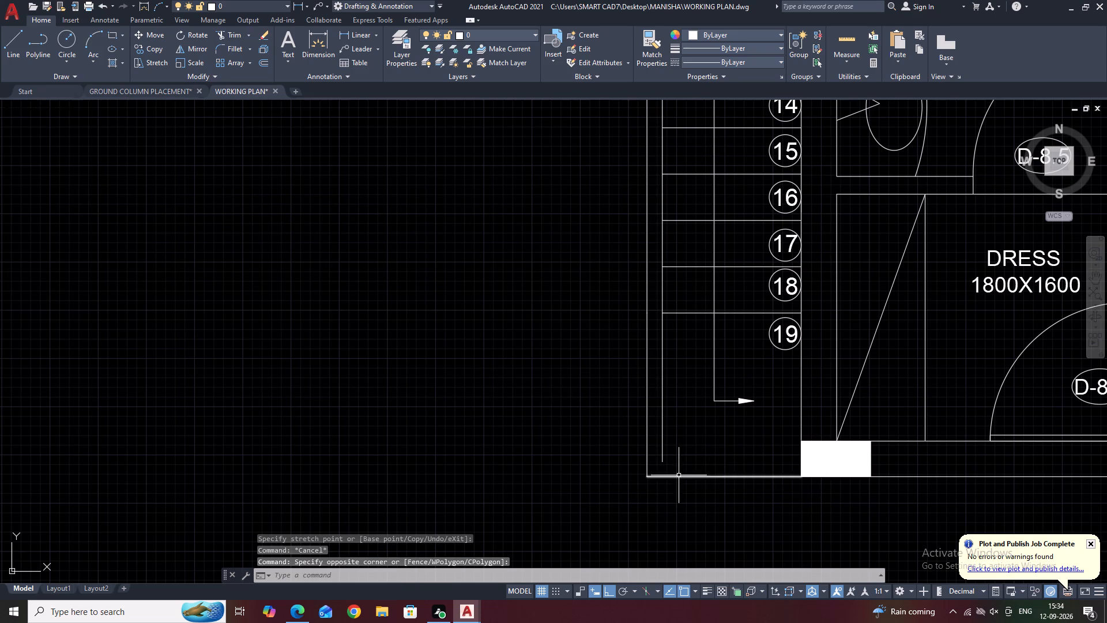
{"action": "left_click", "coordinate": [681, 474]}
{"action": "left_click", "coordinate": [674, 483]}
{"action": "type", "text": "O"}
{"action": "key", "text": "space"}
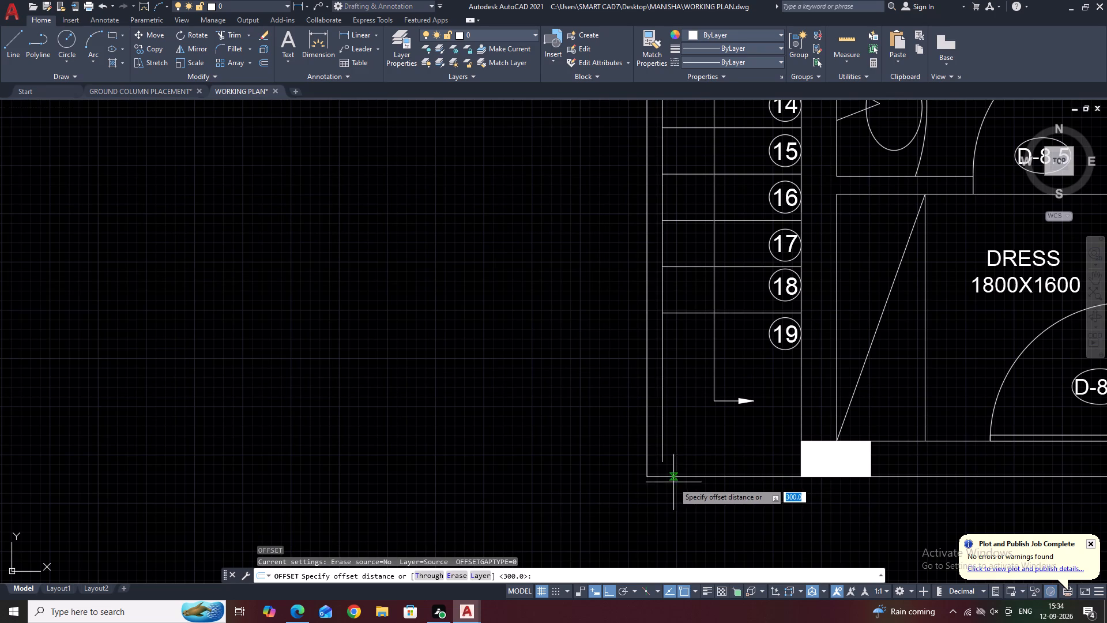
{"action": "key", "text": "1"}
{"action": "type", "text": "00"}
{"action": "key", "text": "space"}
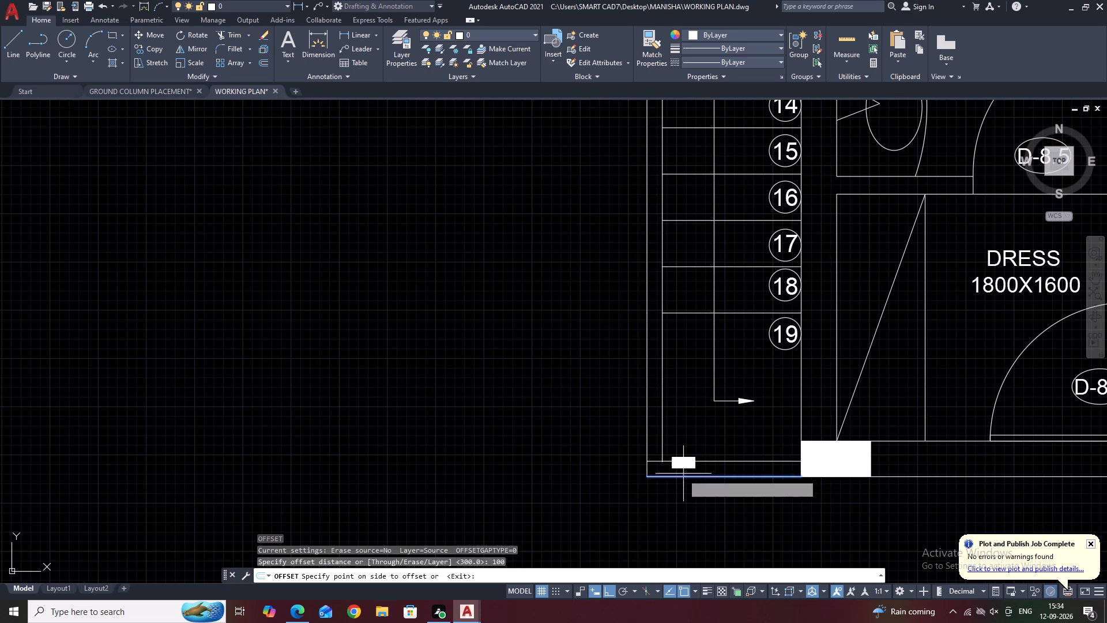
{"action": "left_click", "coordinate": [685, 460]}
{"action": "key", "text": "Escape"}
Trim both overhanging line ends where the inner edge lines cross at the stair's lower outer corner.
{"action": "scroll", "coordinate": [660, 463], "scroll_direction": "up", "scroll_amount": 1}
{"action": "type", "text": "TR"}
{"action": "key", "text": "space"}
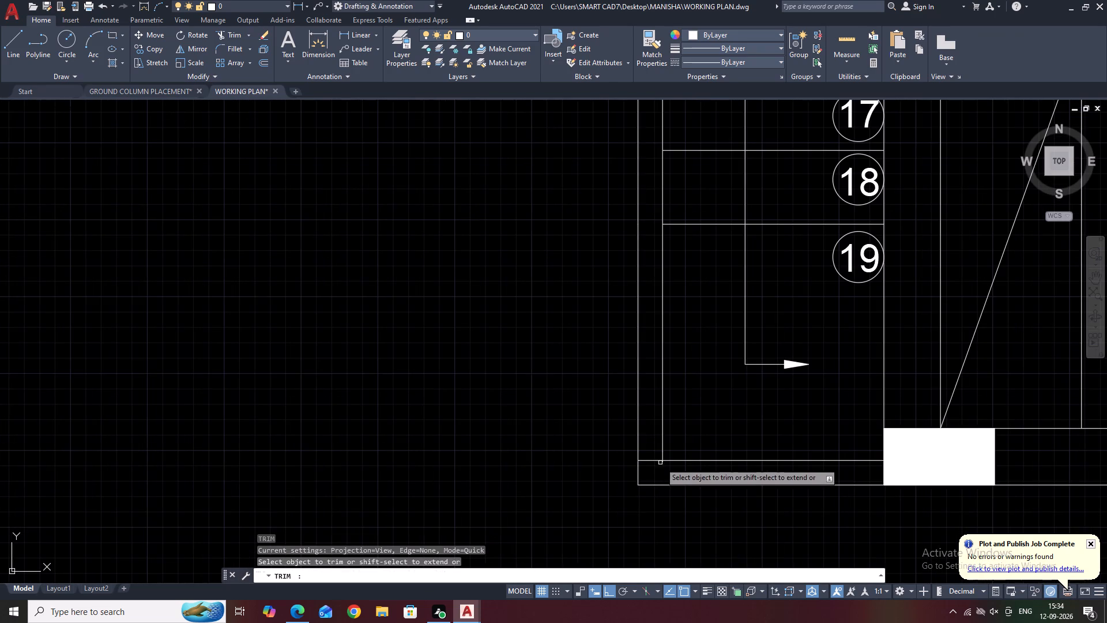
{"action": "scroll", "coordinate": [654, 466], "scroll_direction": "up", "scroll_amount": 3}
{"action": "left_click", "coordinate": [650, 444]}
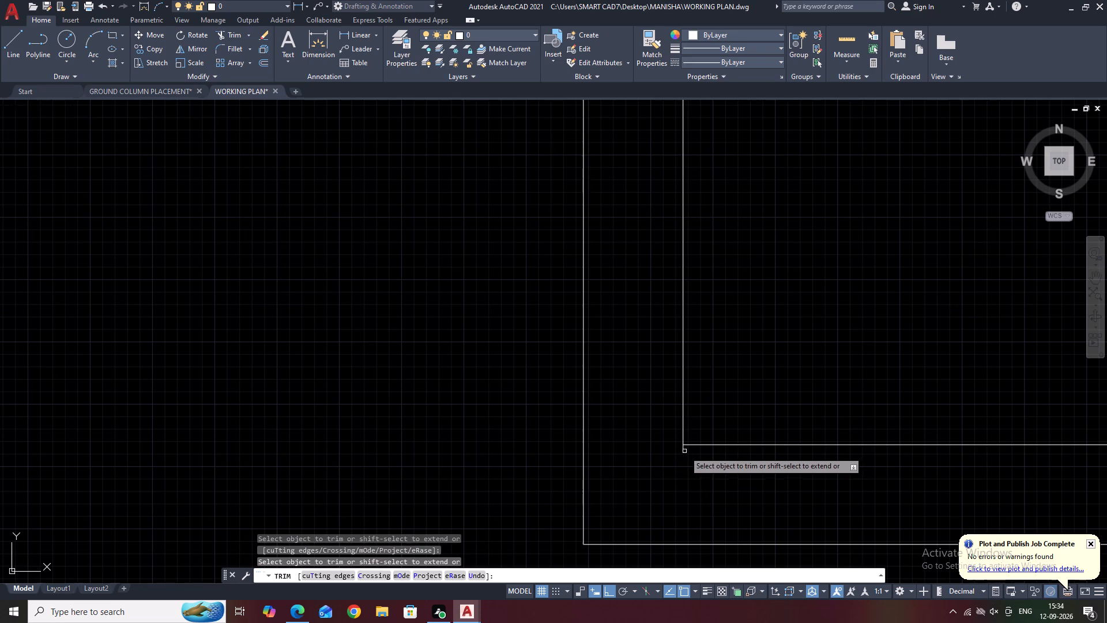
{"action": "left_click", "coordinate": [684, 449]}
{"action": "key", "text": "Escape"}
Move the circled tread numbers 10 to 19 about 114 horizontally away from the toilet wall.
{"action": "scroll", "coordinate": [677, 391], "scroll_direction": "down", "scroll_amount": 5}
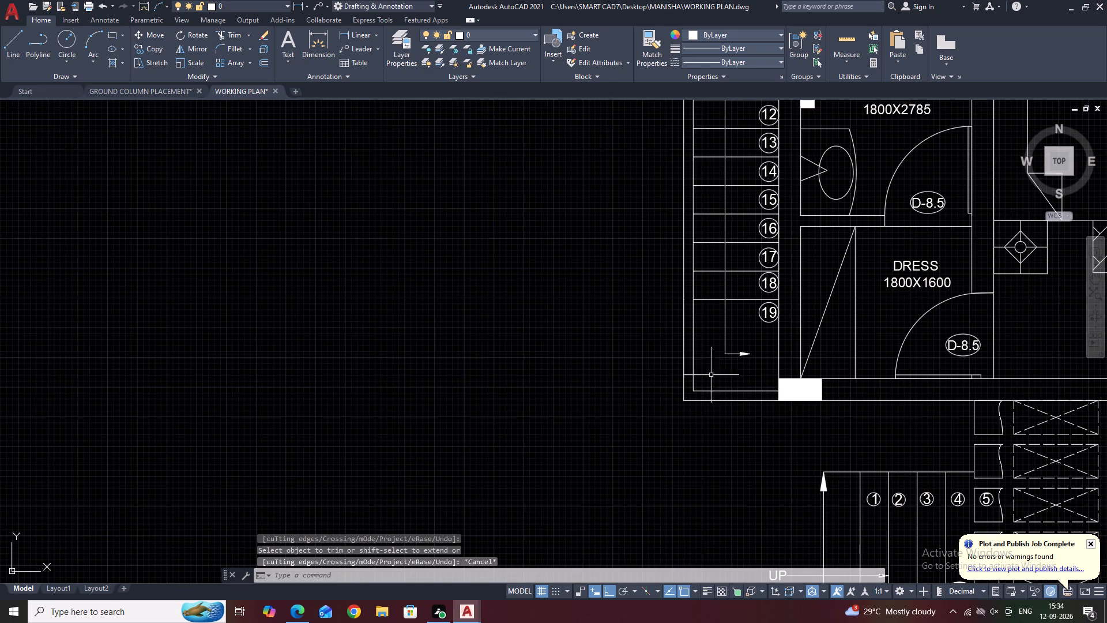
{"action": "scroll", "coordinate": [711, 339], "scroll_direction": "down", "scroll_amount": 1}
{"action": "middle_click_drag", "start_coordinate": [710, 339], "coordinate": [661, 510]}
{"action": "middle_click_drag", "start_coordinate": [697, 431], "coordinate": [682, 429]}
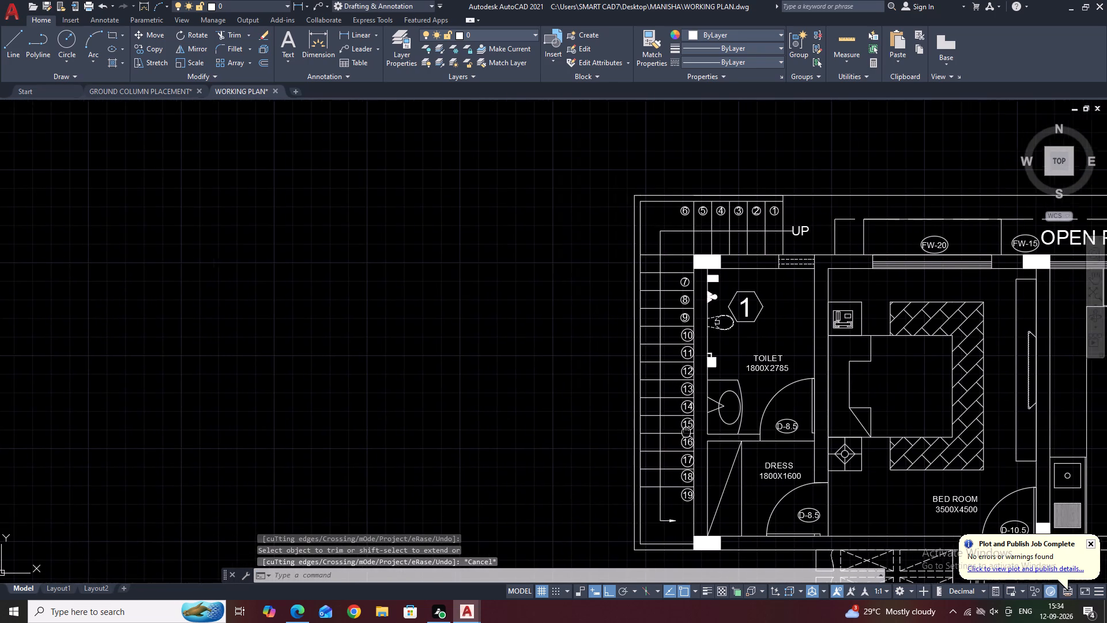
{"action": "middle_click_drag", "start_coordinate": [682, 429], "coordinate": [643, 402]}
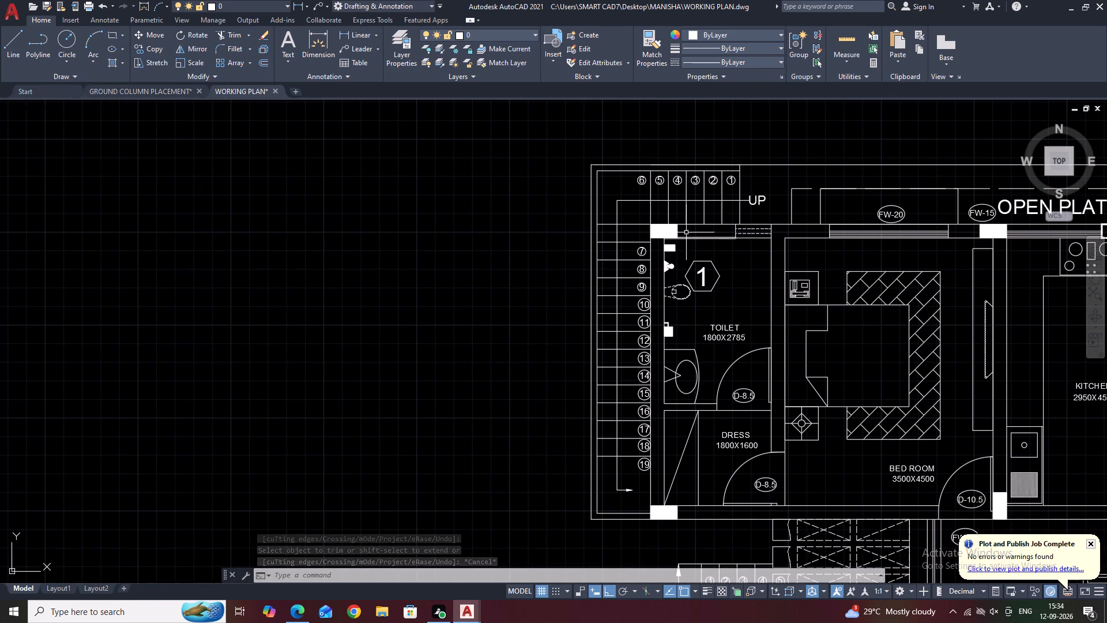
{"action": "scroll", "coordinate": [699, 182], "scroll_direction": "up", "scroll_amount": 1}
{"action": "middle_click_drag", "start_coordinate": [672, 377], "coordinate": [703, 348]}
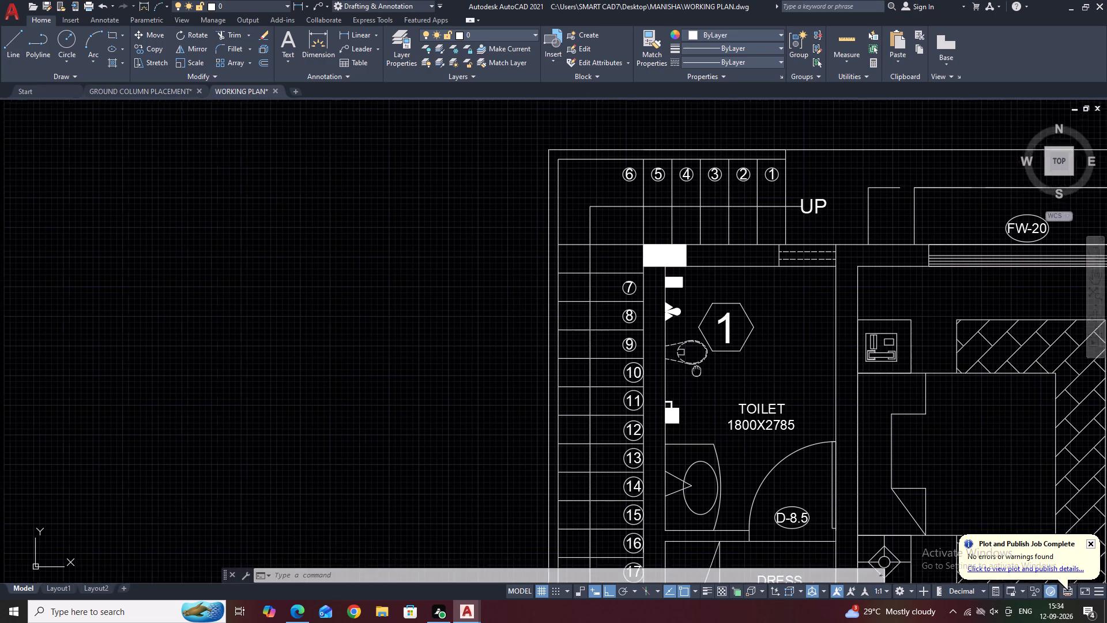
{"action": "middle_click_drag", "start_coordinate": [703, 348], "coordinate": [720, 293]}
{"action": "scroll", "coordinate": [627, 275], "scroll_direction": "up", "scroll_amount": 2}
{"action": "left_click_drag", "start_coordinate": [635, 266], "coordinate": [640, 272]}
{"action": "scroll", "coordinate": [682, 348], "scroll_direction": "down", "scroll_amount": 3}
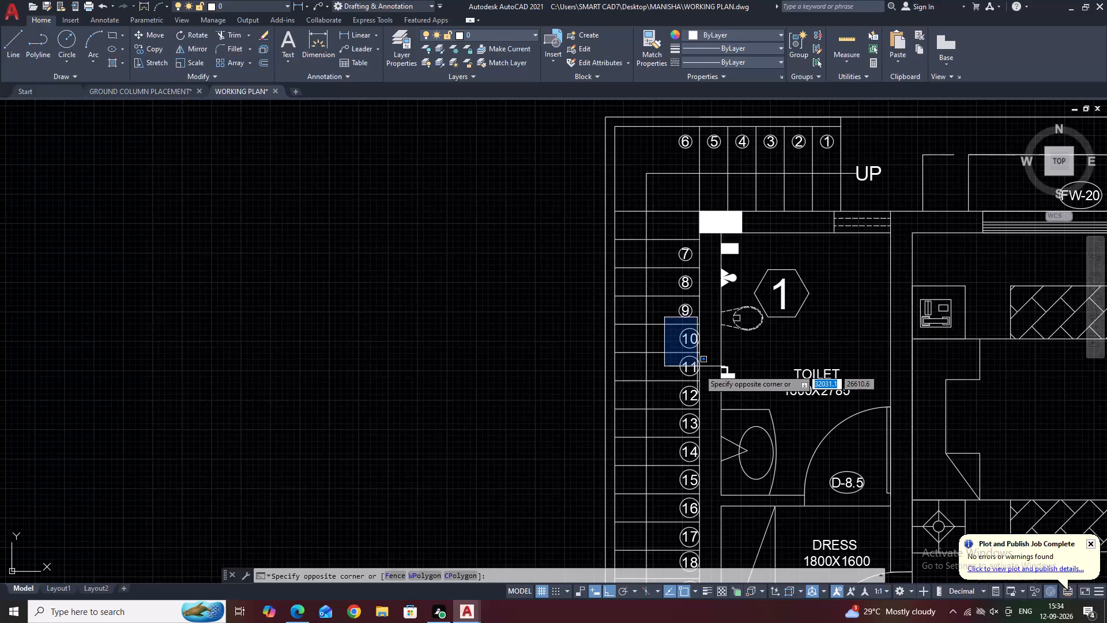
{"action": "scroll", "coordinate": [699, 369], "scroll_direction": "down", "scroll_amount": 2}
{"action": "scroll", "coordinate": [703, 489], "scroll_direction": "up", "scroll_amount": 2}
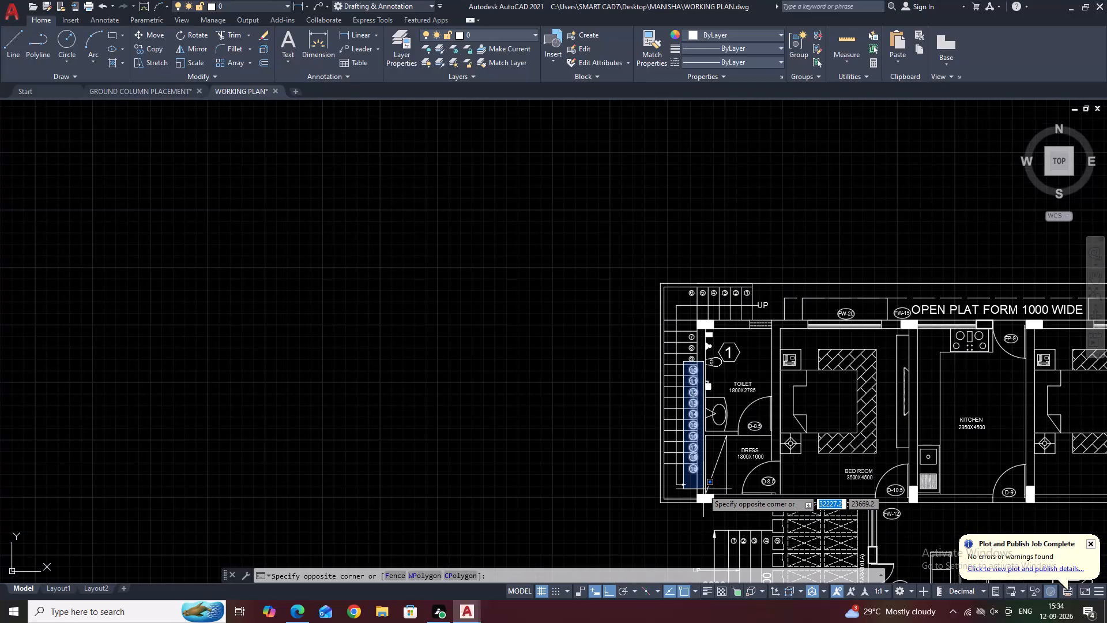
{"action": "left_click", "coordinate": [696, 457]}
{"action": "key", "text": "m"}
{"action": "key", "text": "space"}
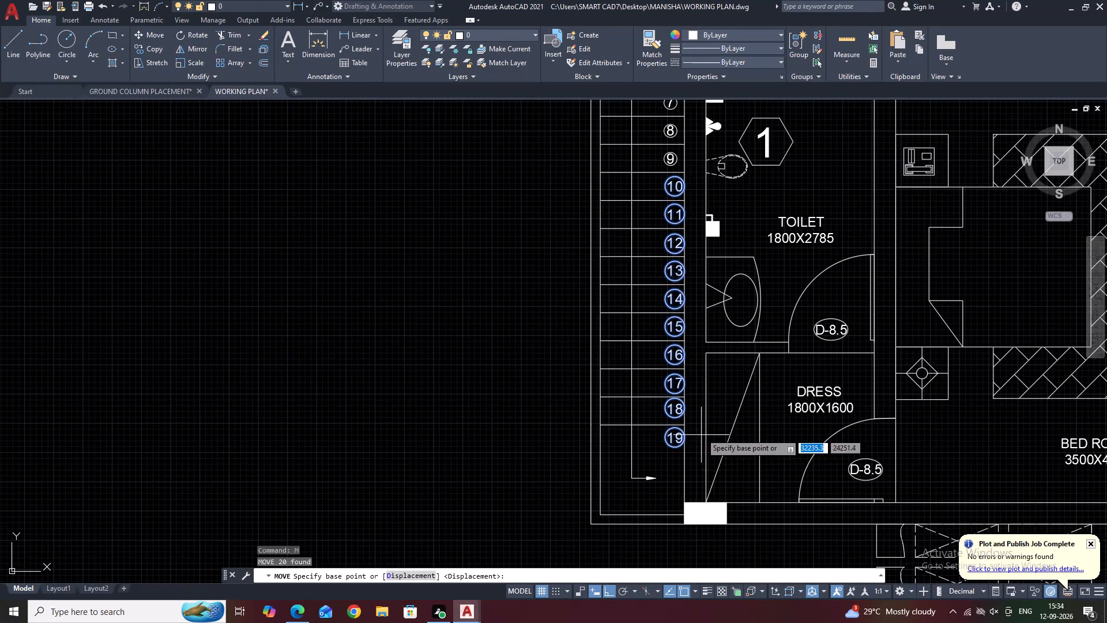
{"action": "left_click", "coordinate": [701, 425]}
{"action": "left_click", "coordinate": [695, 422]}
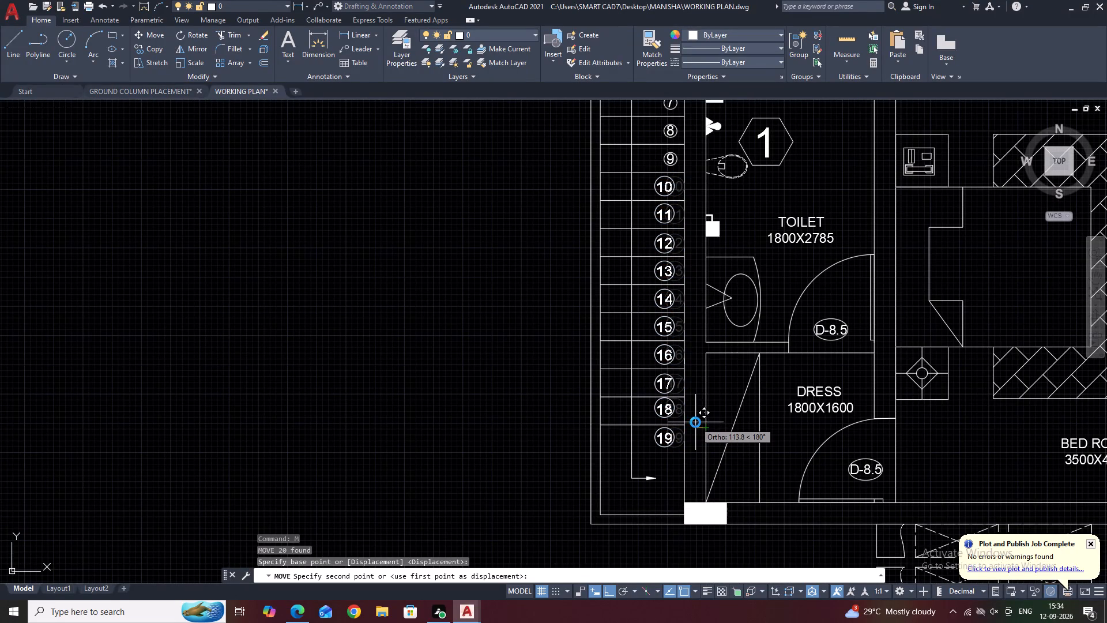
Move the circled tread numbers 7 to 9 about 56 horizontally away from the toilet wall.
{"action": "middle_click_drag", "start_coordinate": [689, 319], "coordinate": [741, 480]}
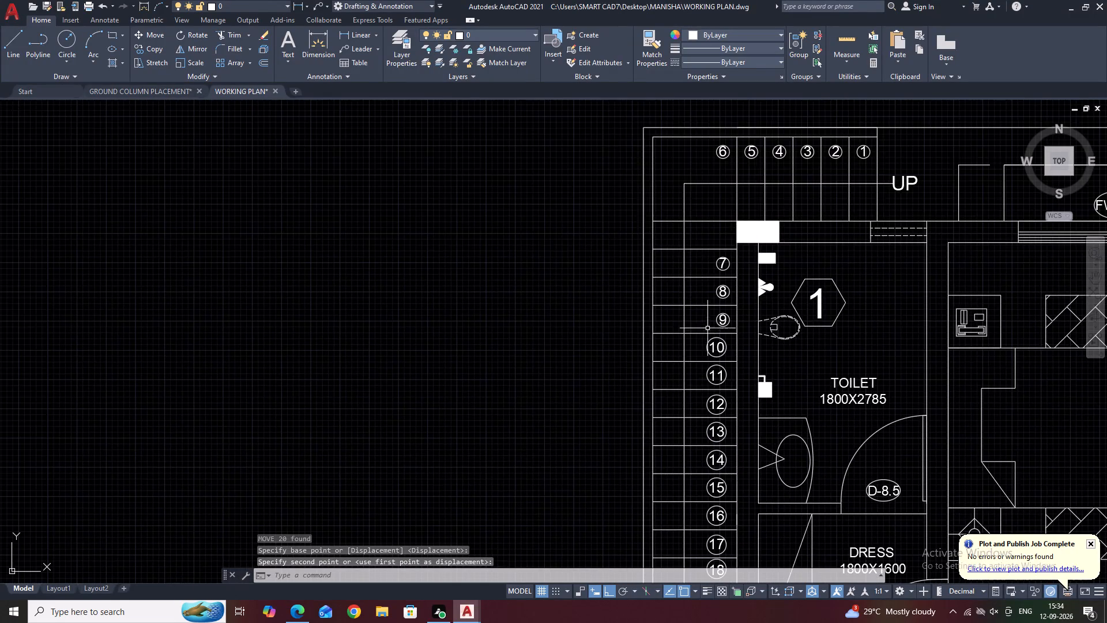
{"action": "scroll", "coordinate": [706, 325], "scroll_direction": "up", "scroll_amount": 2}
{"action": "left_click", "coordinate": [692, 139]}
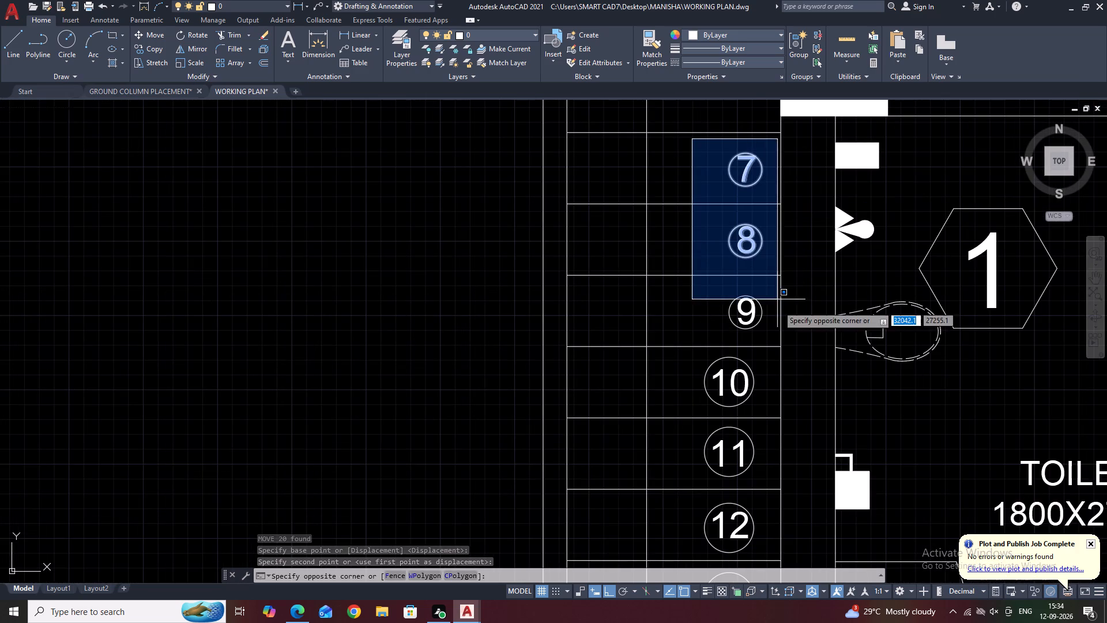
{"action": "left_click", "coordinate": [777, 337]}
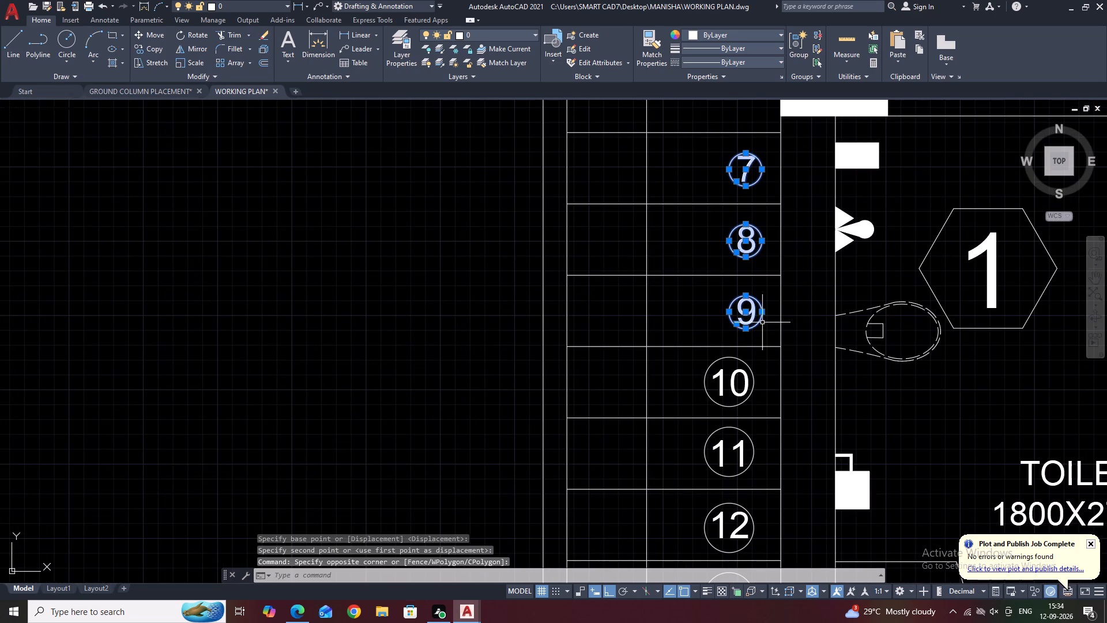
{"action": "type", "text": "M"}
{"action": "key", "text": "space"}
{"action": "left_click", "coordinate": [807, 317]}
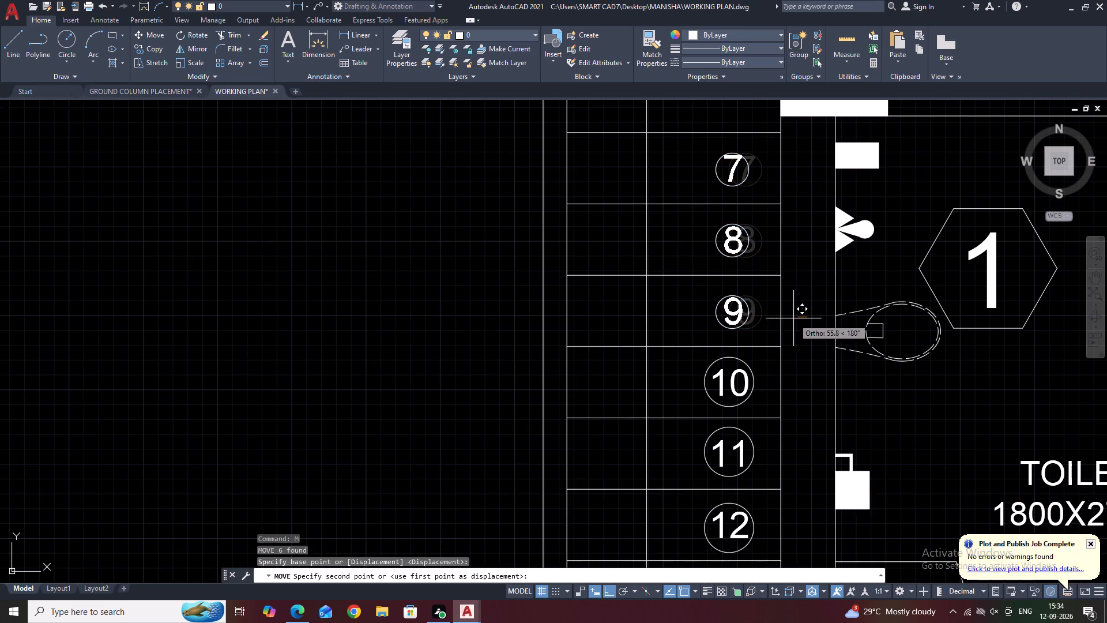
{"action": "left_click", "coordinate": [792, 318]}
Erase the outer edge segment running above treads 1 to 6 and the landing.
{"action": "scroll", "coordinate": [755, 230], "scroll_direction": "down", "scroll_amount": 4}
{"action": "middle_click_drag", "start_coordinate": [797, 213], "coordinate": [790, 236]}
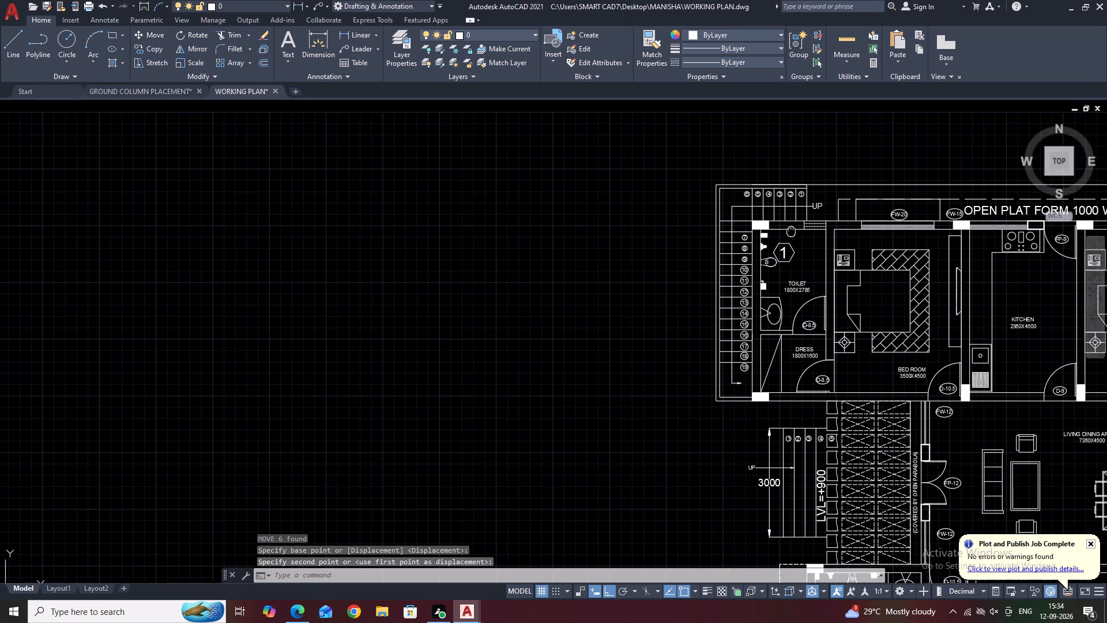
{"action": "middle_click_drag", "start_coordinate": [790, 236], "coordinate": [786, 242]}
{"action": "scroll", "coordinate": [789, 206], "scroll_direction": "up", "scroll_amount": 2}
{"action": "left_click", "coordinate": [784, 182]}
{"action": "middle_click_drag", "start_coordinate": [771, 205], "coordinate": [780, 191]}
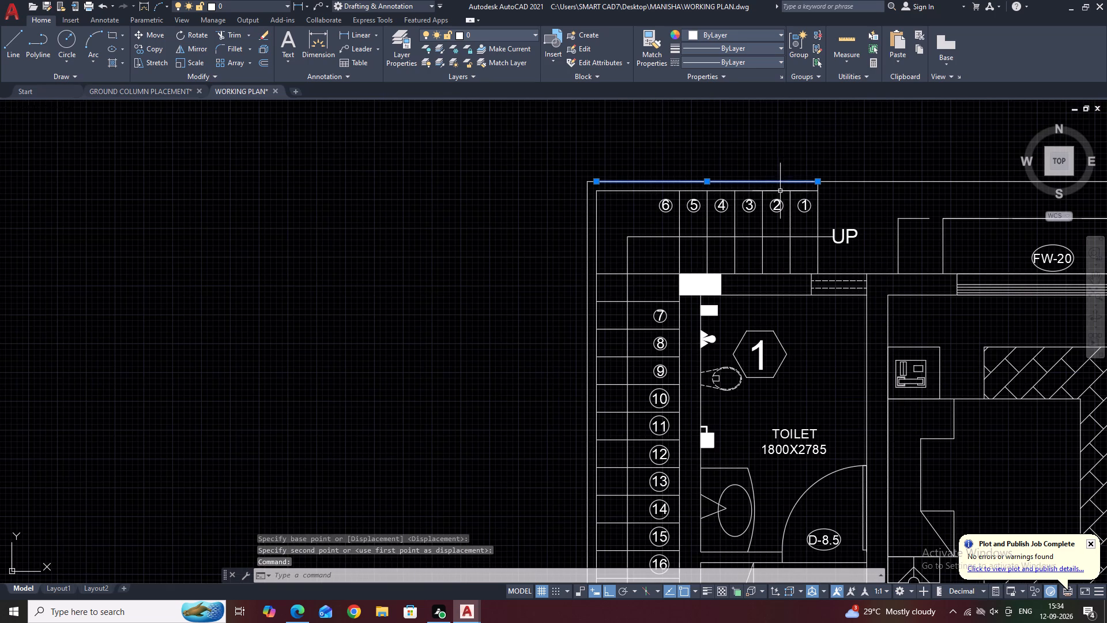
{"action": "middle_click_drag", "start_coordinate": [780, 191], "coordinate": [735, 290]}
{"action": "key", "text": "Delete"}
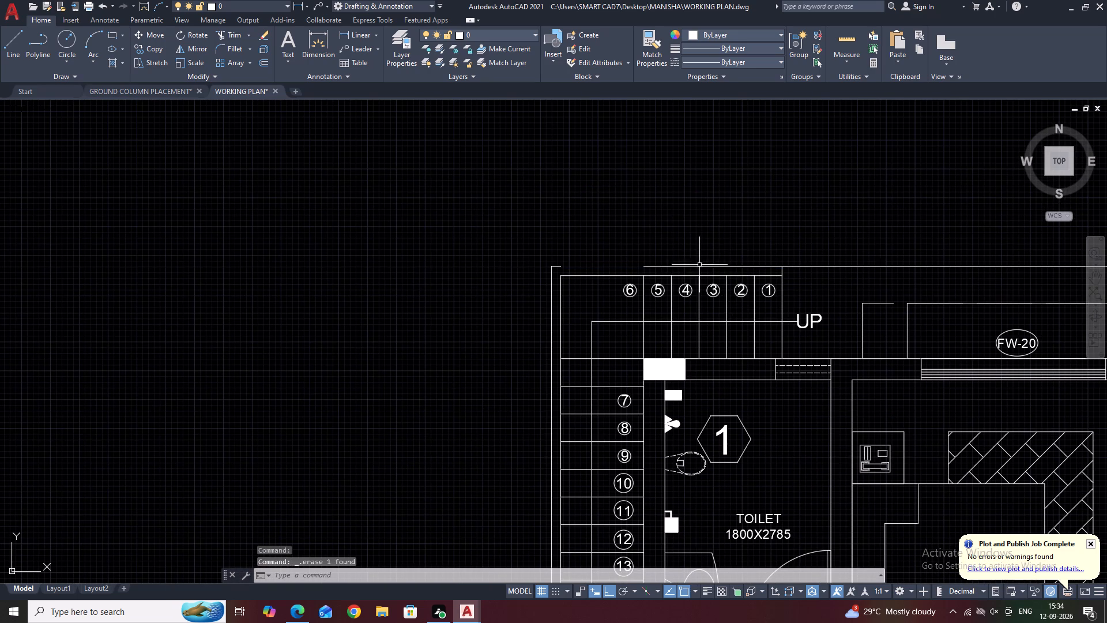
Erase the short leftover horizontal stub at the landing's upper outer corner.
{"action": "scroll", "coordinate": [571, 267], "scroll_direction": "up", "scroll_amount": 2}
{"action": "left_click_drag", "start_coordinate": [483, 245], "coordinate": [489, 246]}
{"action": "left_click", "coordinate": [570, 261]}
{"action": "left_click_drag", "start_coordinate": [497, 234], "coordinate": [506, 252]}
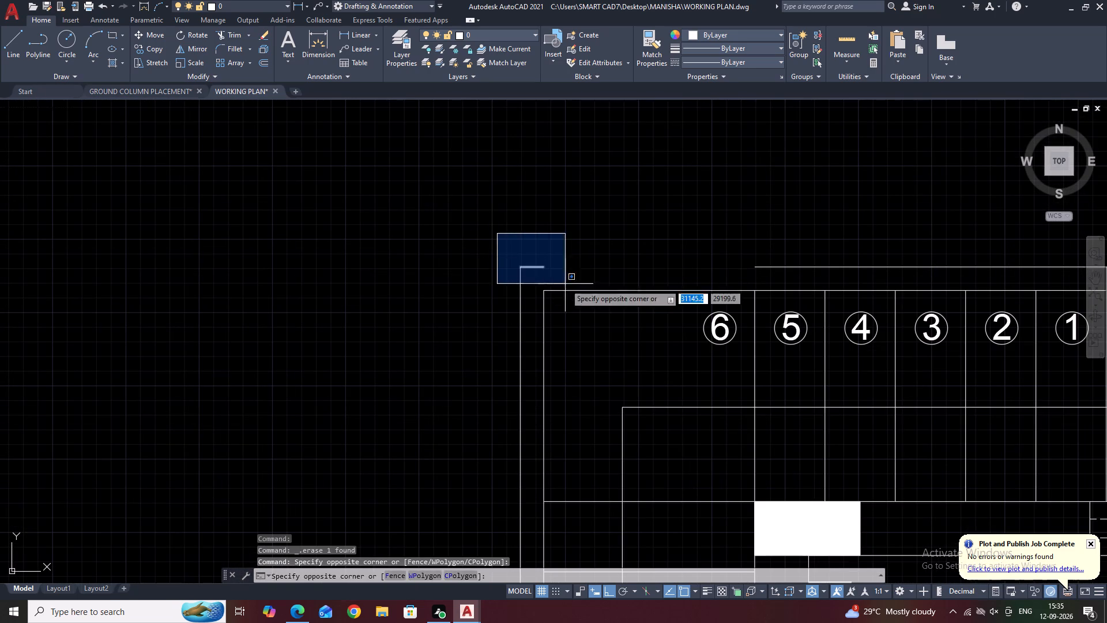
{"action": "left_click", "coordinate": [598, 281]}
{"action": "key", "text": "Delete"}
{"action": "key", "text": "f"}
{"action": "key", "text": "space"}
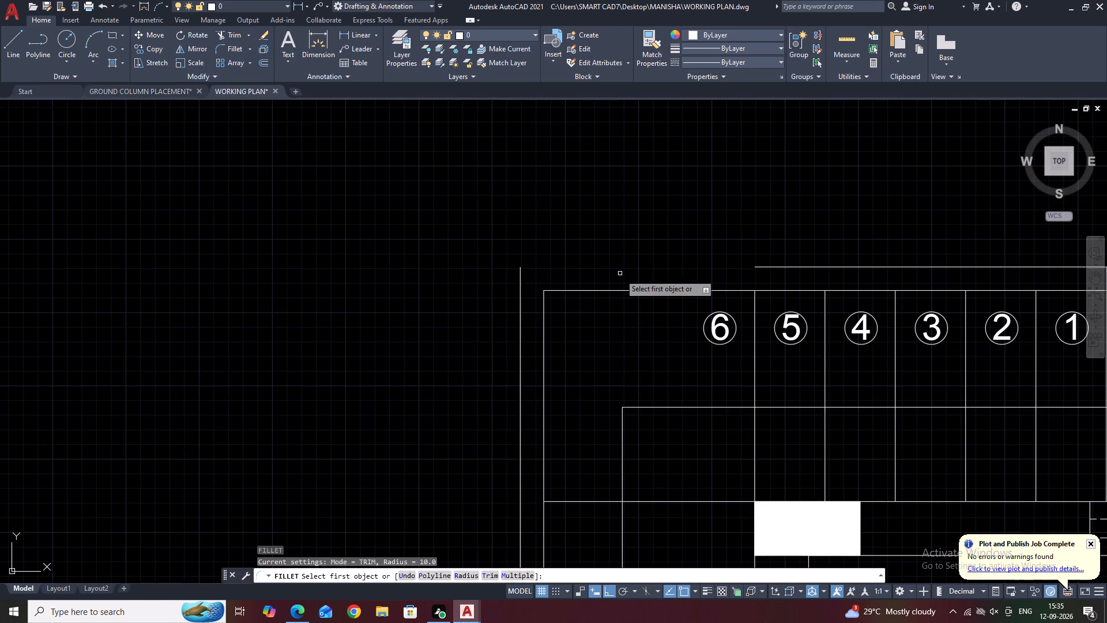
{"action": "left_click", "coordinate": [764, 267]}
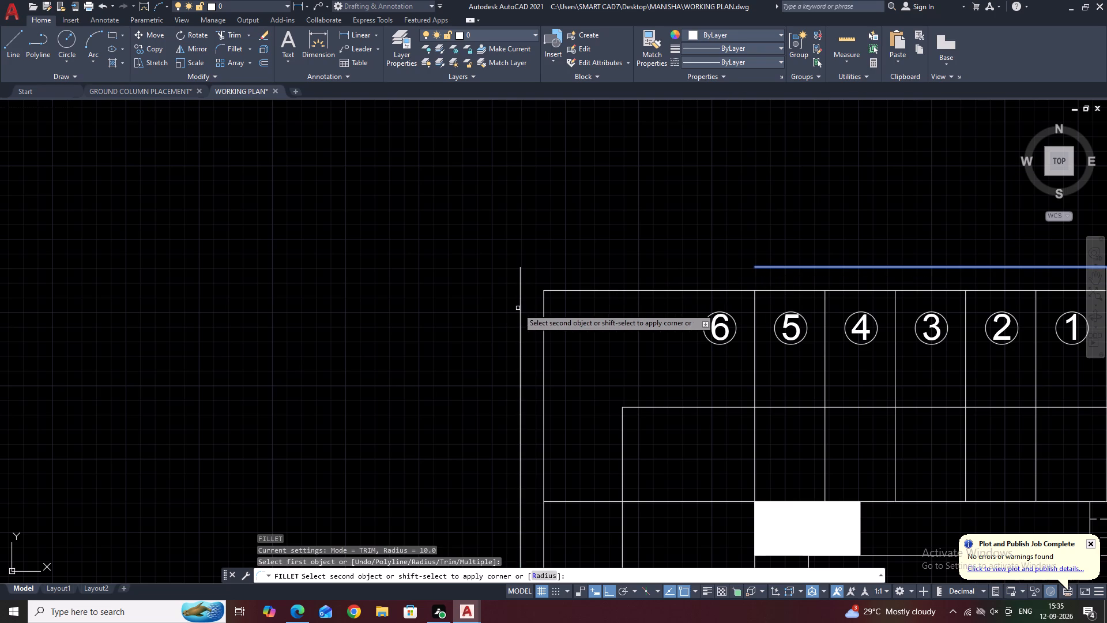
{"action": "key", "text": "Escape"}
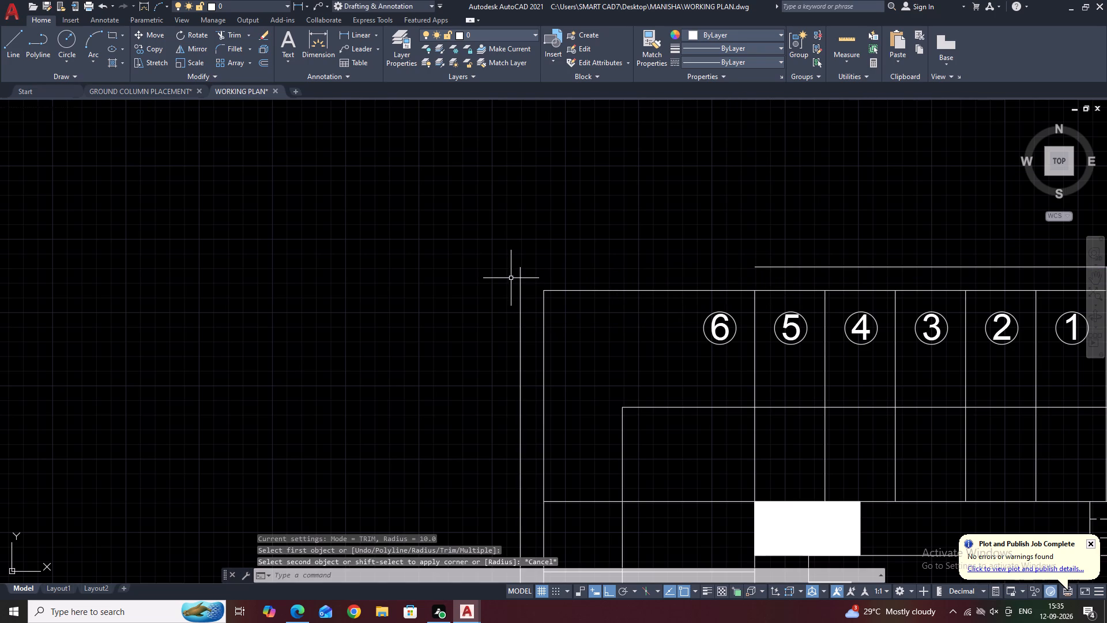
Fillet the long vertical outer line with the horizontal edge line above the treads at radius 0, closing the landing's outer corner.
{"action": "type", "text": "F R 0"}
{"action": "key", "text": "space"}
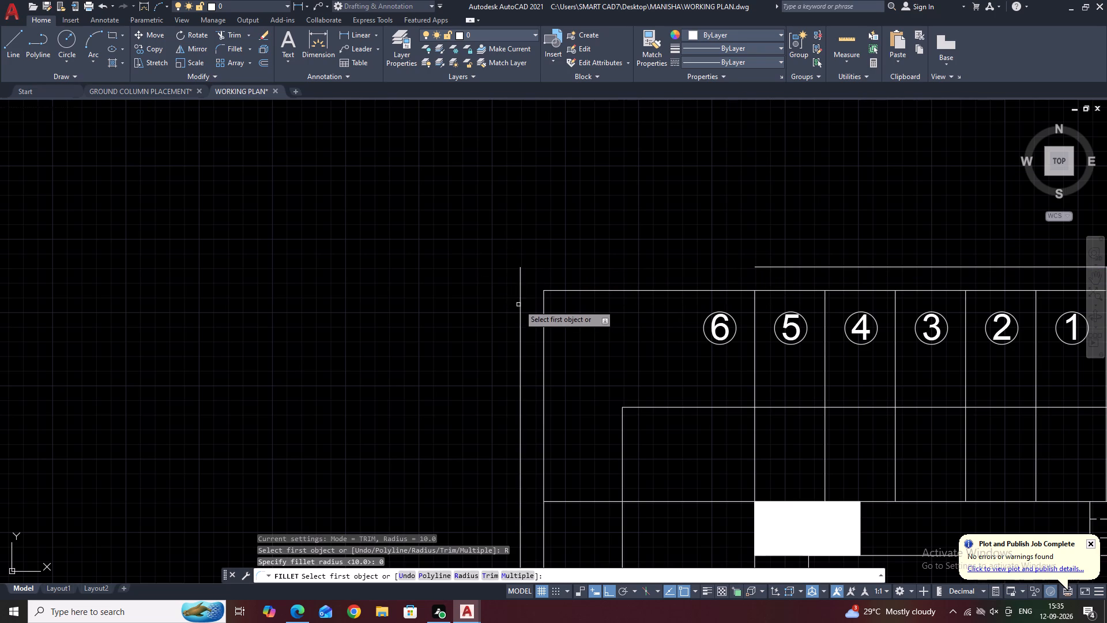
{"action": "left_click", "coordinate": [522, 301]}
{"action": "left_click", "coordinate": [518, 301]}
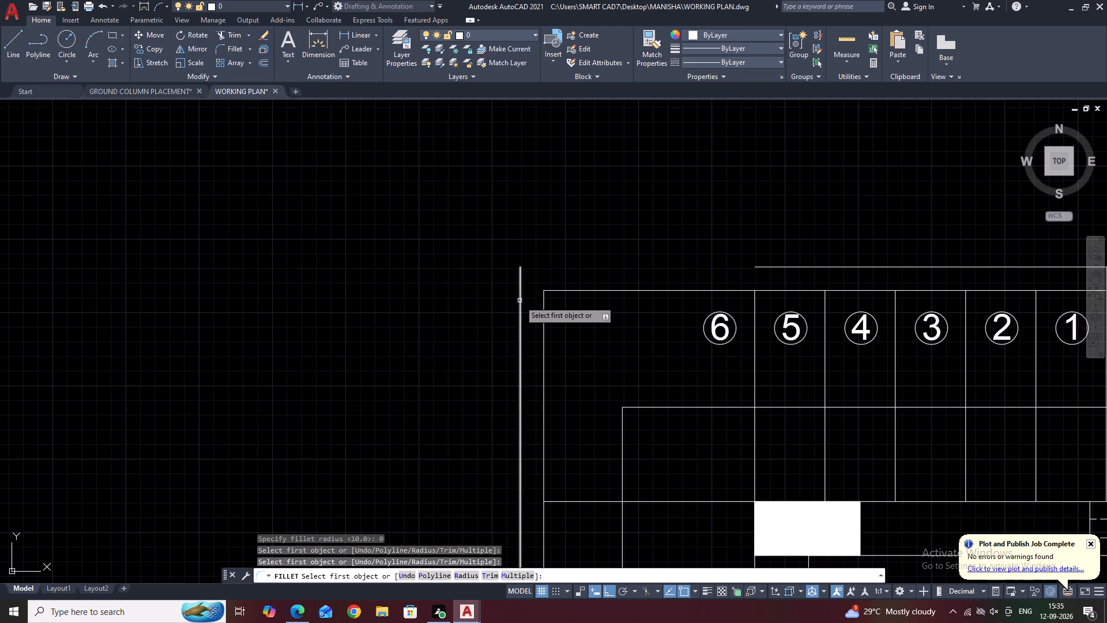
{"action": "left_click", "coordinate": [519, 301]}
{"action": "left_click", "coordinate": [797, 267]}
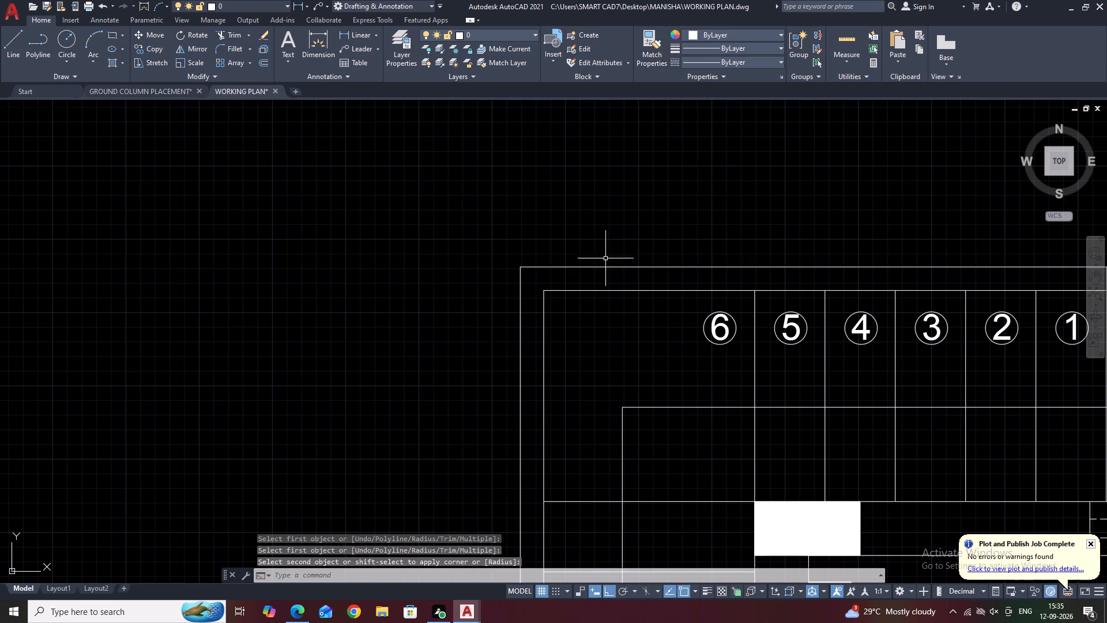
{"action": "key", "text": "Escape"}
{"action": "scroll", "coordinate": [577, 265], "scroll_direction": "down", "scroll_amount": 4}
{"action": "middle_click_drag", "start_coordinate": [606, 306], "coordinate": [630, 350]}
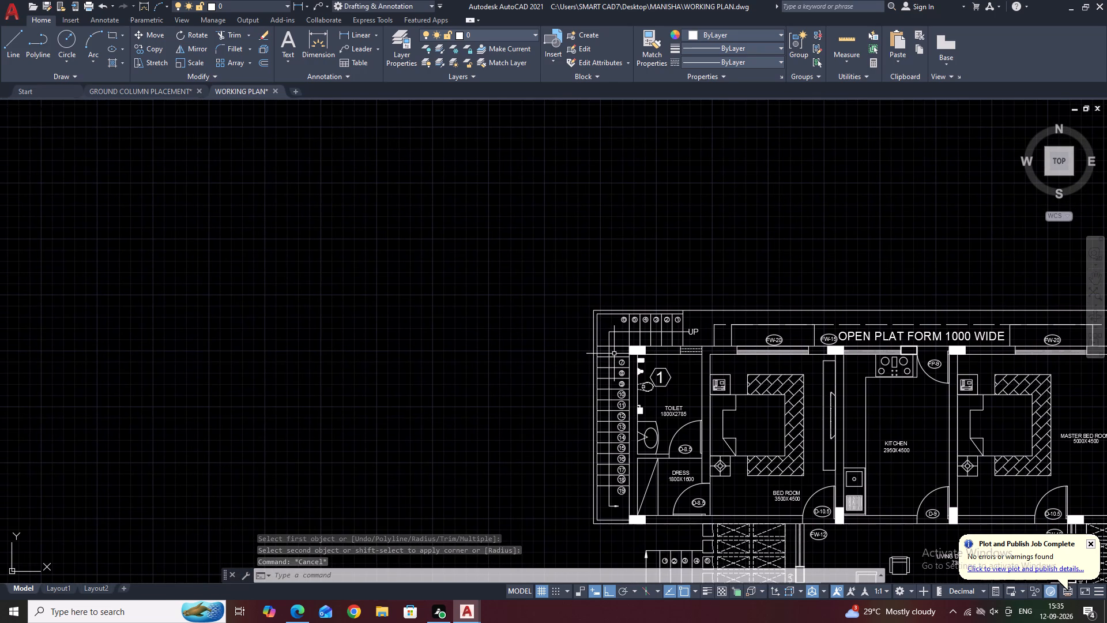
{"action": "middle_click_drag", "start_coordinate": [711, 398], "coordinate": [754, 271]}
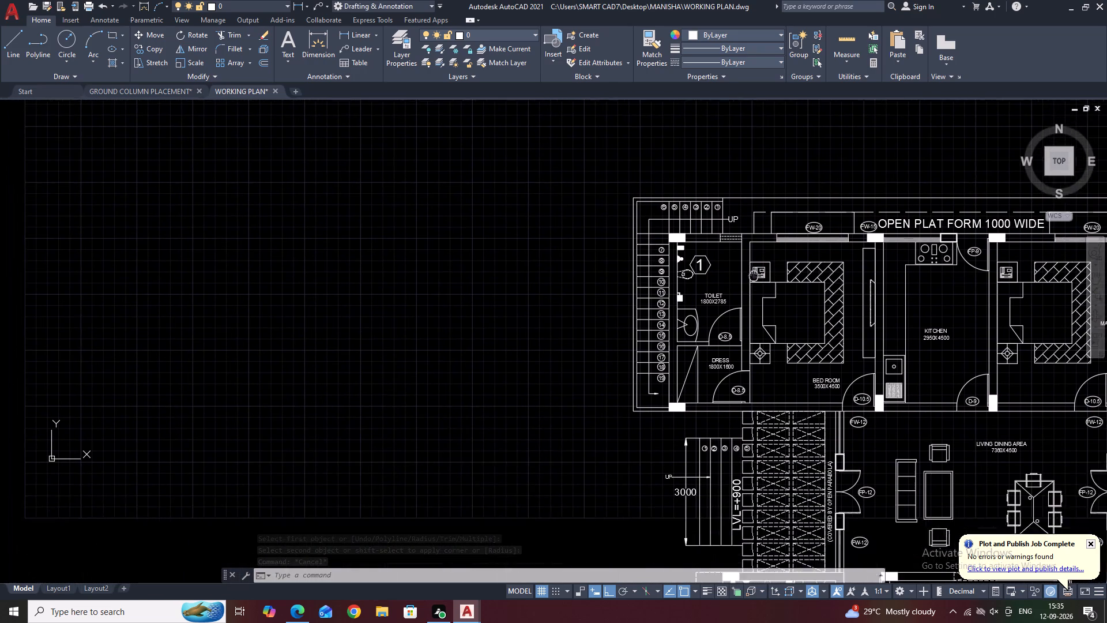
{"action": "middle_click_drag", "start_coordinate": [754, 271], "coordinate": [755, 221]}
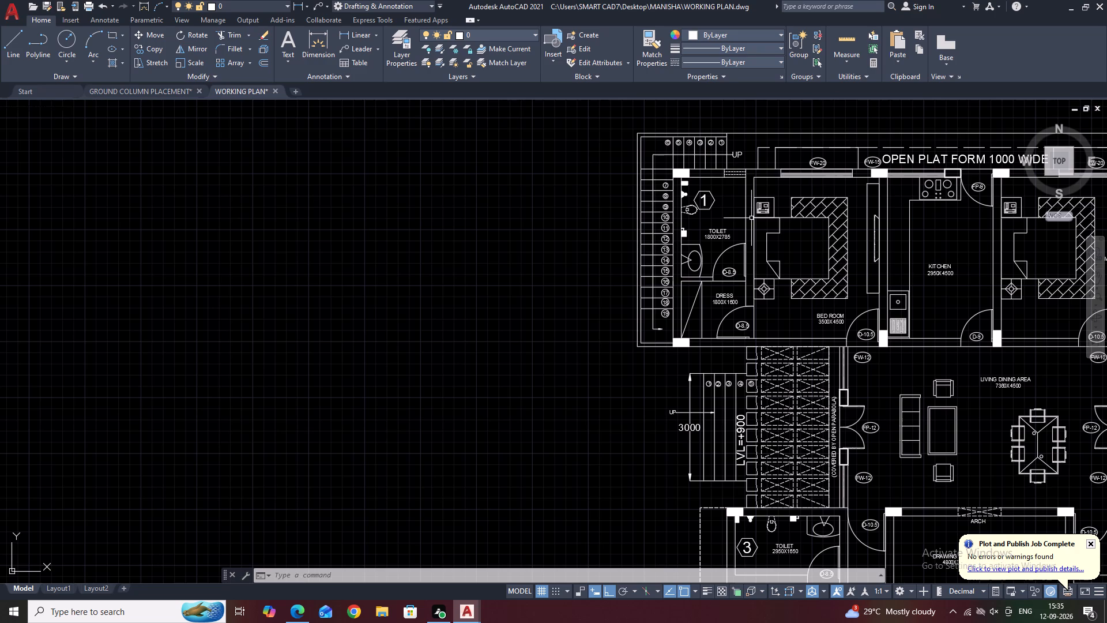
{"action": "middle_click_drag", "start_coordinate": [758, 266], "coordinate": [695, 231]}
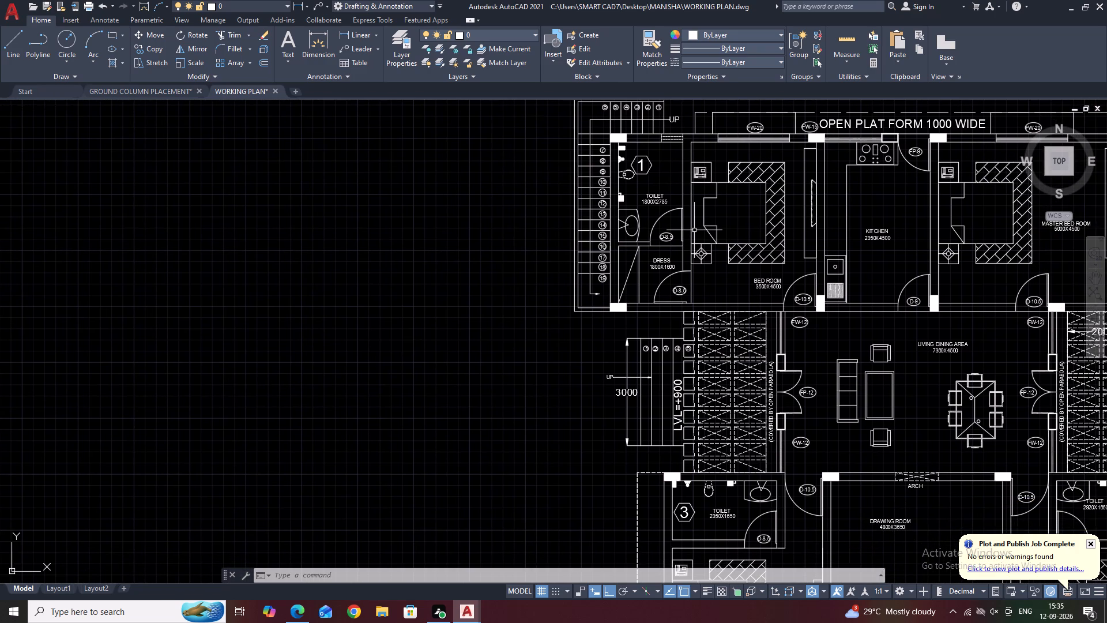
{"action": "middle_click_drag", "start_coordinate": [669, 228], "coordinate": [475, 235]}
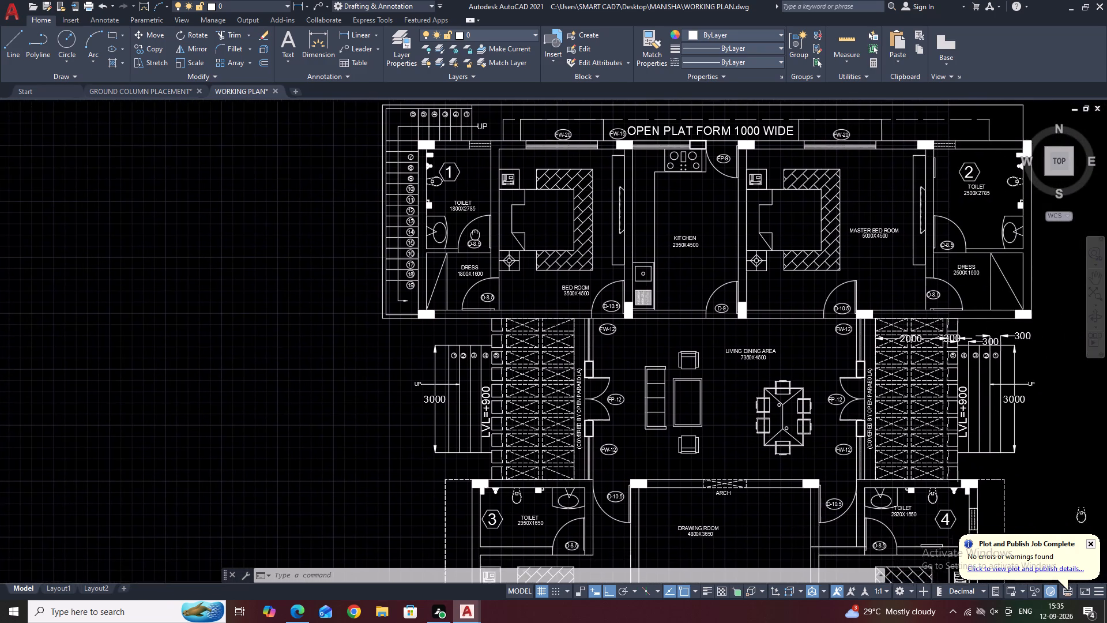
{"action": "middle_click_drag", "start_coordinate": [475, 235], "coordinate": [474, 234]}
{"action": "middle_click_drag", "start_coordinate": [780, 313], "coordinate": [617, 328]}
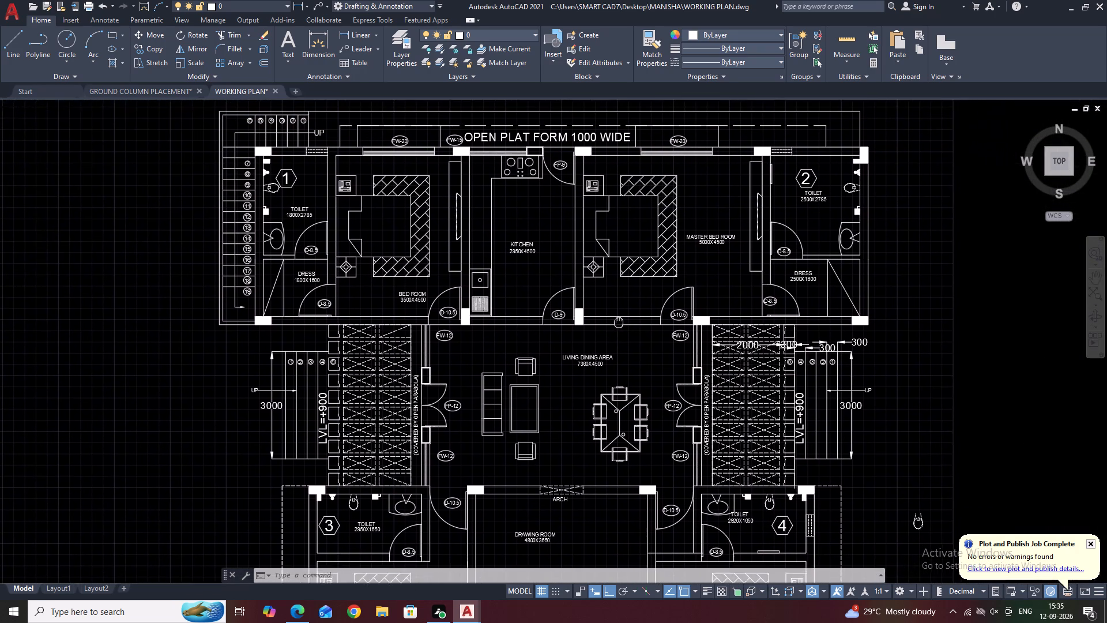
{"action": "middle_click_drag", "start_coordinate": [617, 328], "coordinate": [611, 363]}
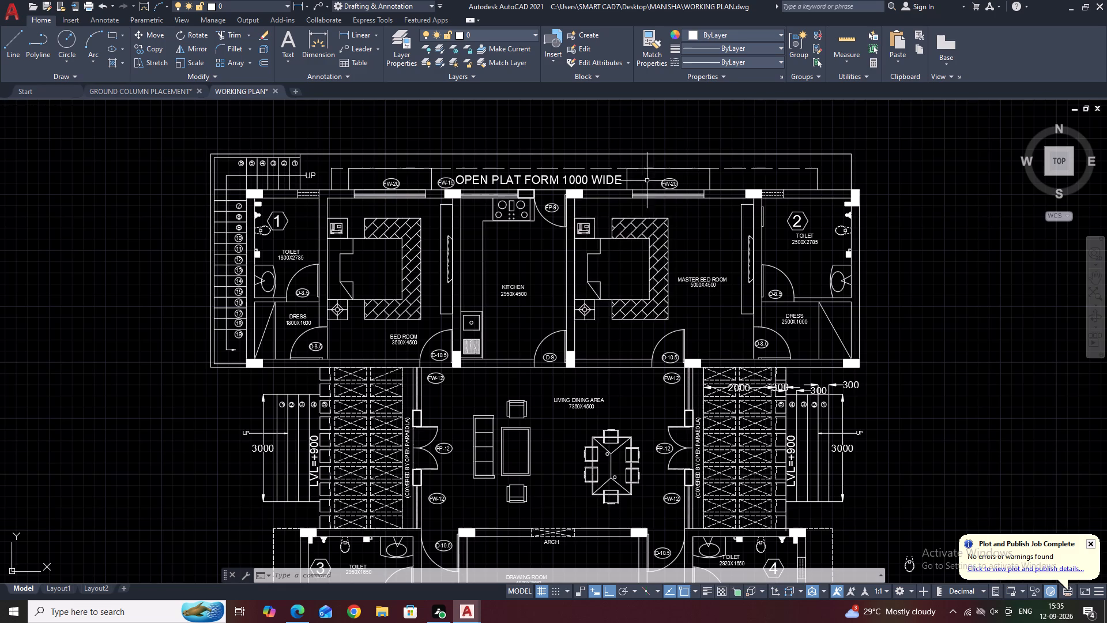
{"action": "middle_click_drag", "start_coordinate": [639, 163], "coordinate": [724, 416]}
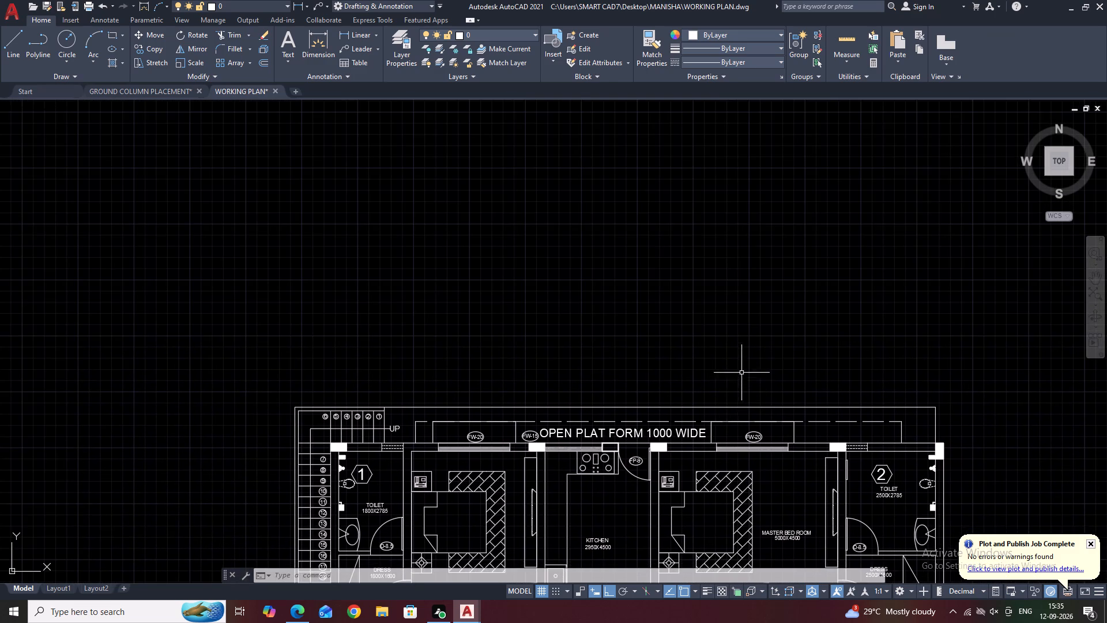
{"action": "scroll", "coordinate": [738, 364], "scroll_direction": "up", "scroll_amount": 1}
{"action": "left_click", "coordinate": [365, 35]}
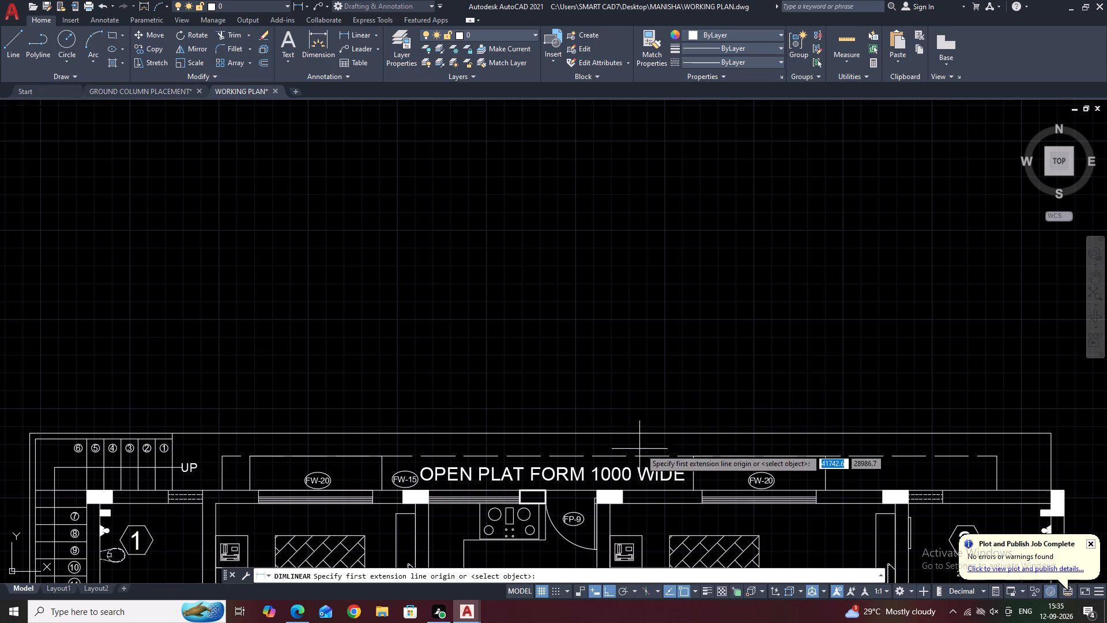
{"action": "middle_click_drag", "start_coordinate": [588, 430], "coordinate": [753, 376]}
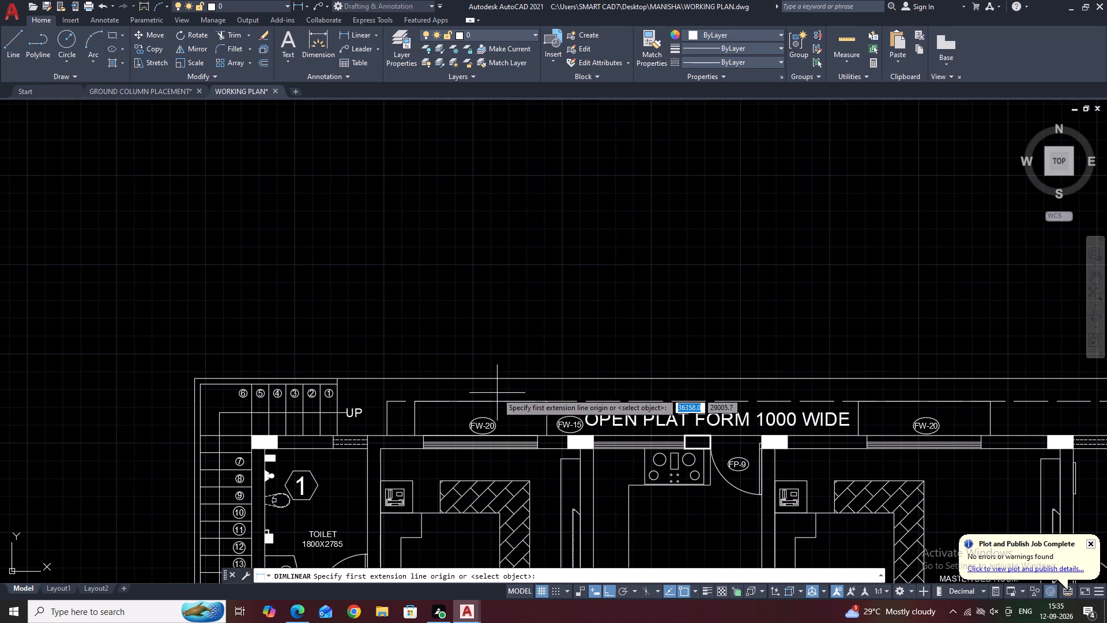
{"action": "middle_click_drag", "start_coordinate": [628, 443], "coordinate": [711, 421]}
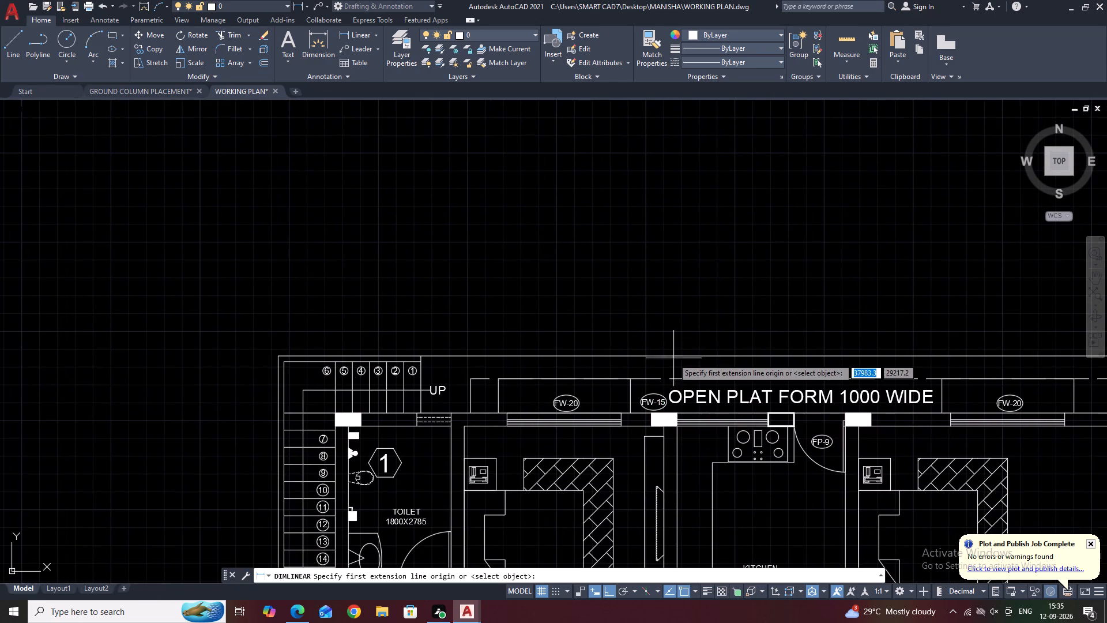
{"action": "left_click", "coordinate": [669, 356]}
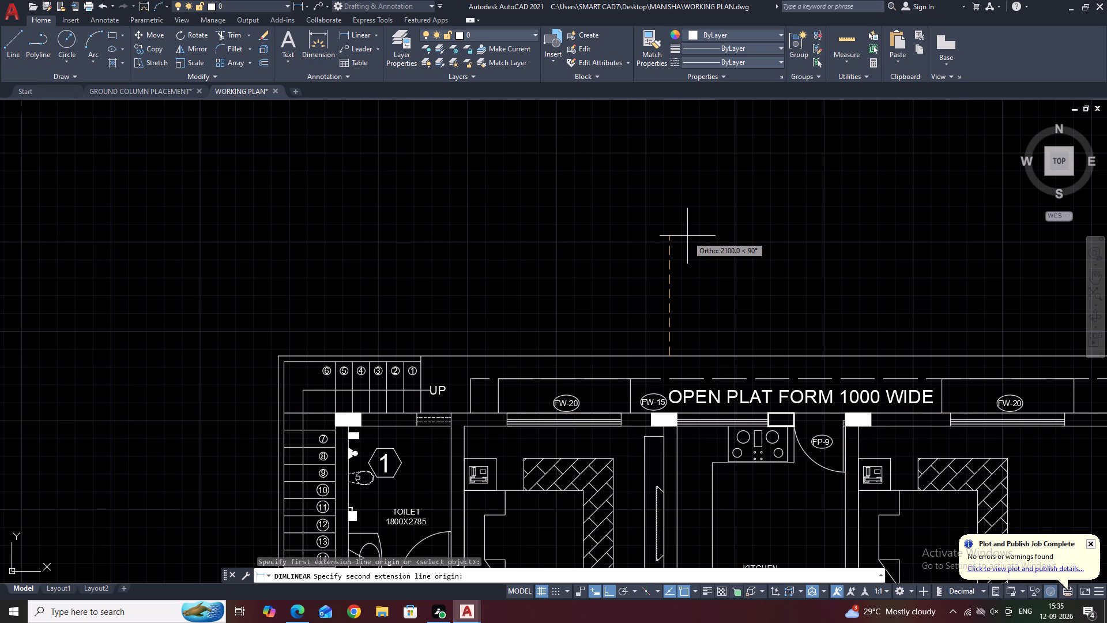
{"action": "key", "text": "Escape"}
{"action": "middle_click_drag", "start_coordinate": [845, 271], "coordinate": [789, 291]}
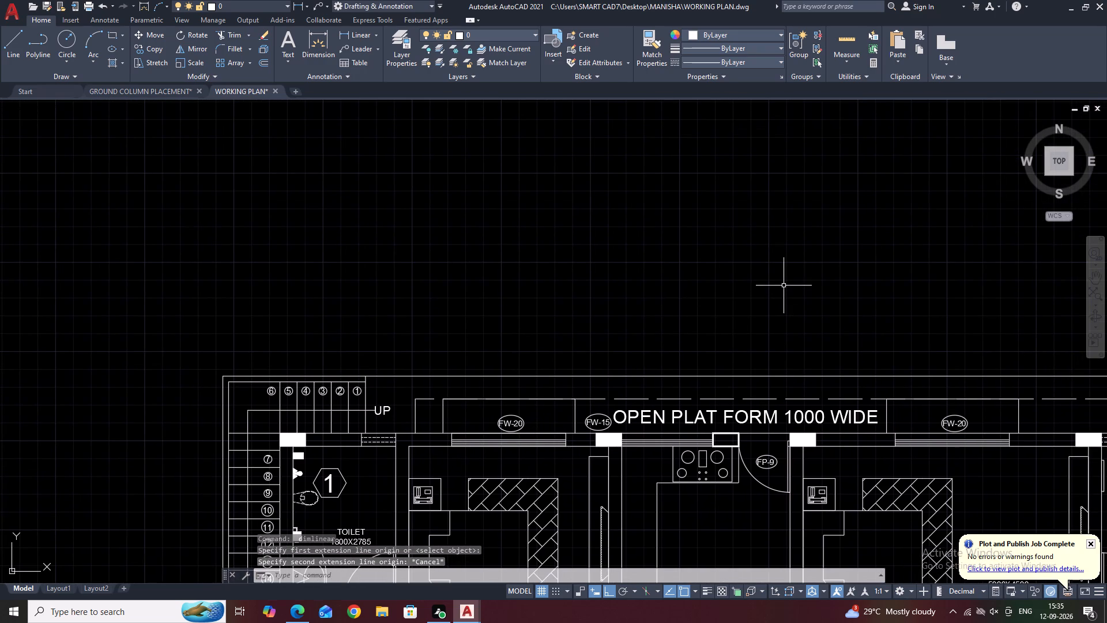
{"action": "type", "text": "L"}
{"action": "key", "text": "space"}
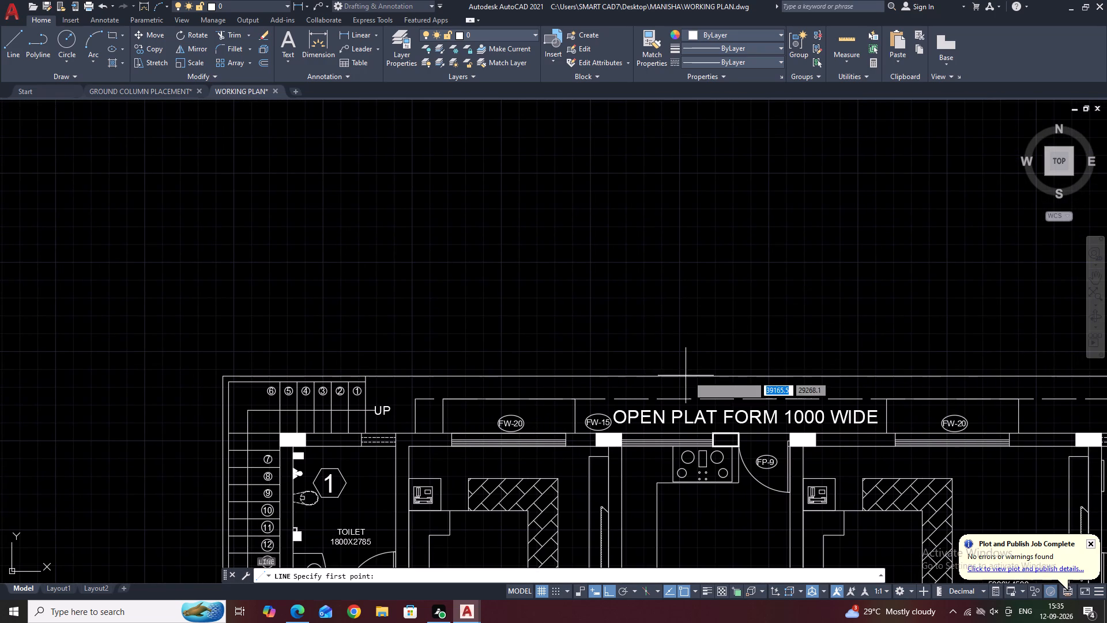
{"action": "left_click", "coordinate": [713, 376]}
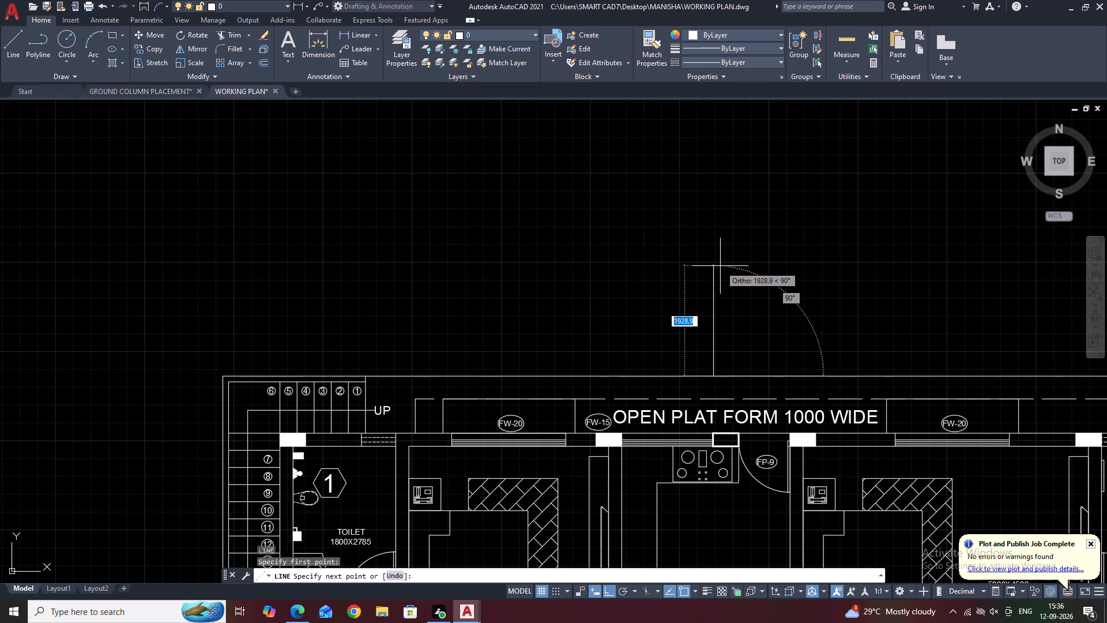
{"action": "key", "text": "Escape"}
Draw a three-sided step outline 1500 wide and projecting 1500 outward from the open platform's outer edge, outside the kitchen.
{"action": "scroll", "coordinate": [733, 298], "scroll_direction": "down", "scroll_amount": 3}
{"action": "key", "text": "space"}
{"action": "scroll", "coordinate": [713, 325], "scroll_direction": "up", "scroll_amount": 2}
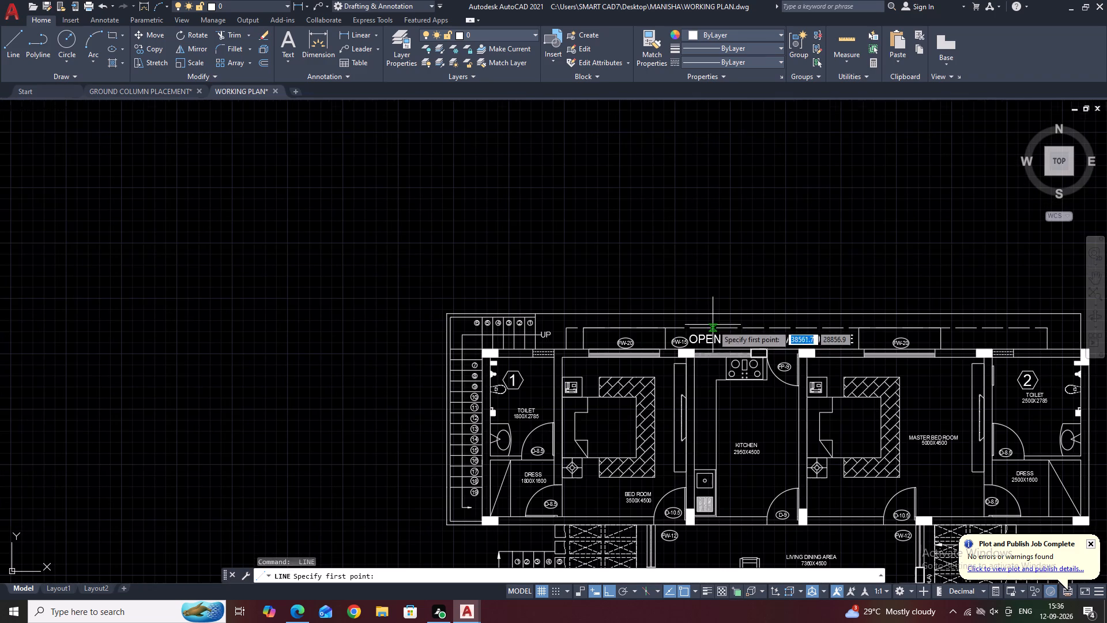
{"action": "scroll", "coordinate": [688, 349], "scroll_direction": "up", "scroll_amount": 2}
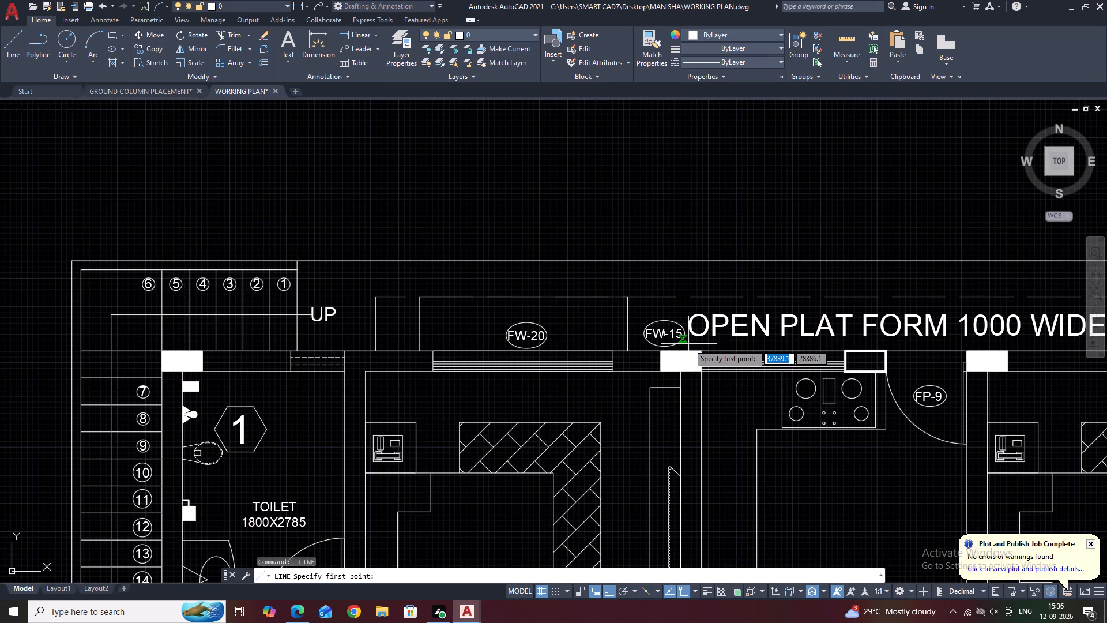
{"action": "left_click", "coordinate": [687, 260]}
{"action": "middle_click_drag", "start_coordinate": [709, 155], "coordinate": [710, 198]}
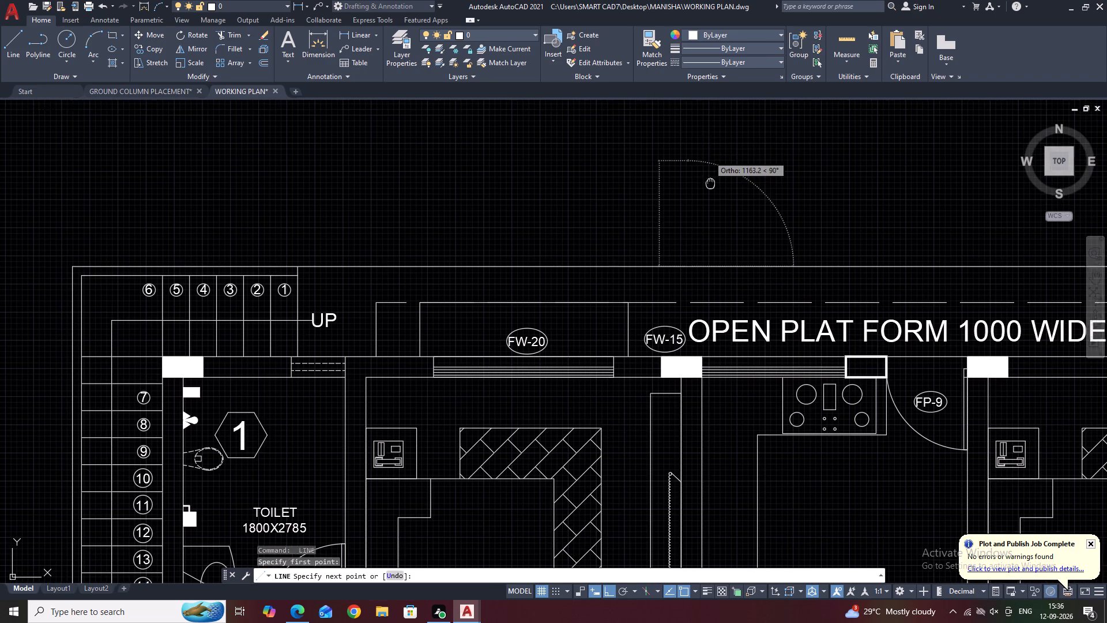
{"action": "middle_click_drag", "start_coordinate": [710, 198], "coordinate": [702, 335]}
{"action": "middle_click_drag", "start_coordinate": [705, 211], "coordinate": [709, 250]}
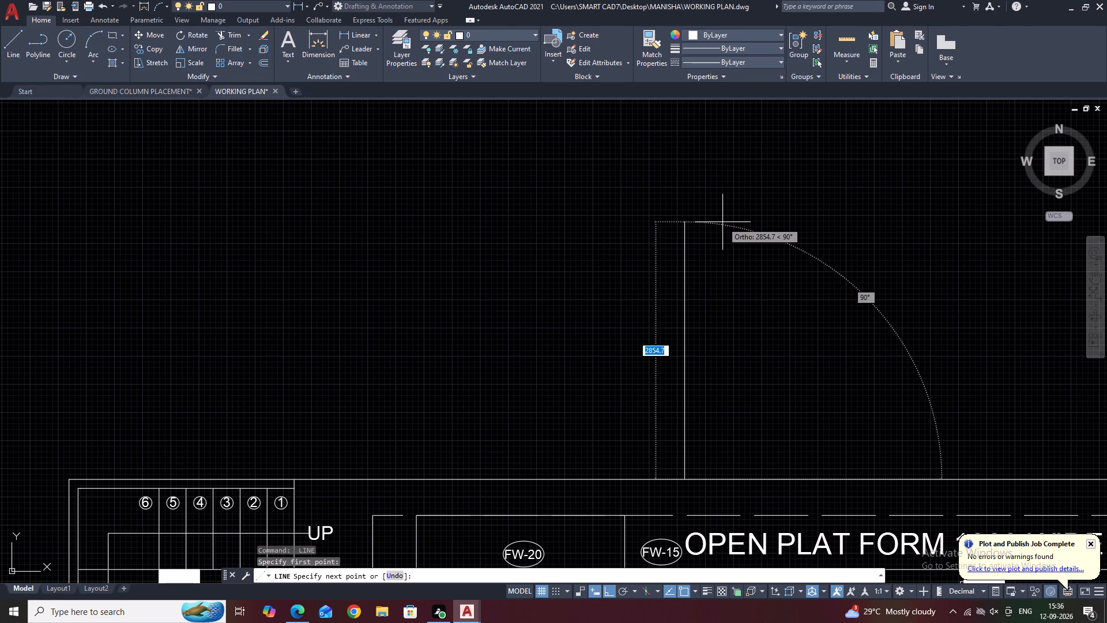
{"action": "type", "text": "1500"}
{"action": "key", "text": "Return"}
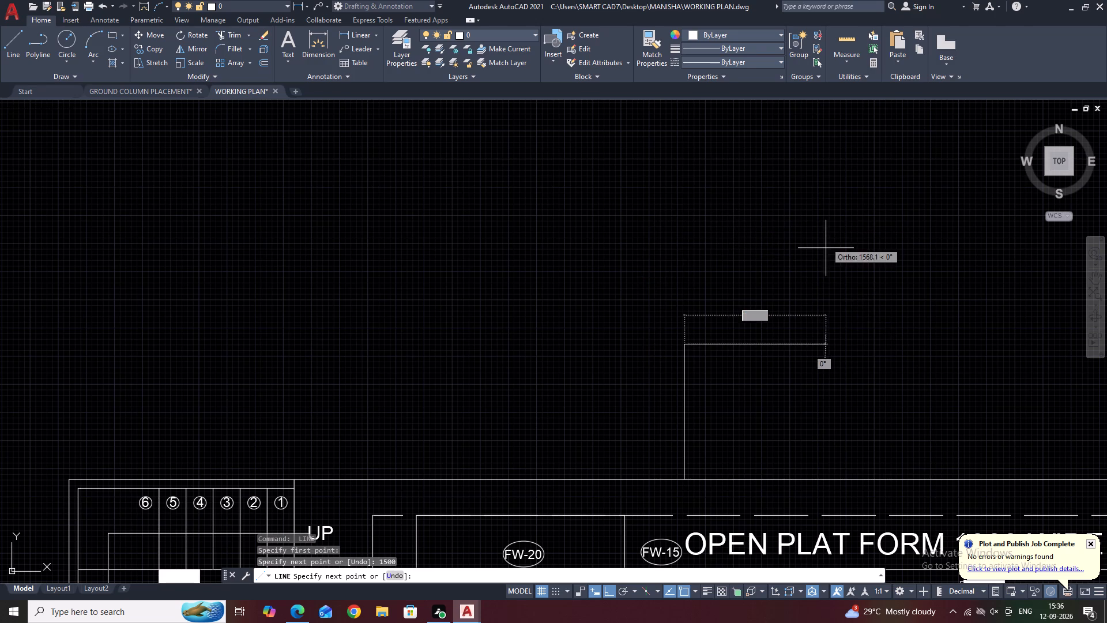
{"action": "middle_click_drag", "start_coordinate": [900, 303], "coordinate": [711, 275]}
{"action": "type", "text": "1500"}
{"action": "key", "text": "Return"}
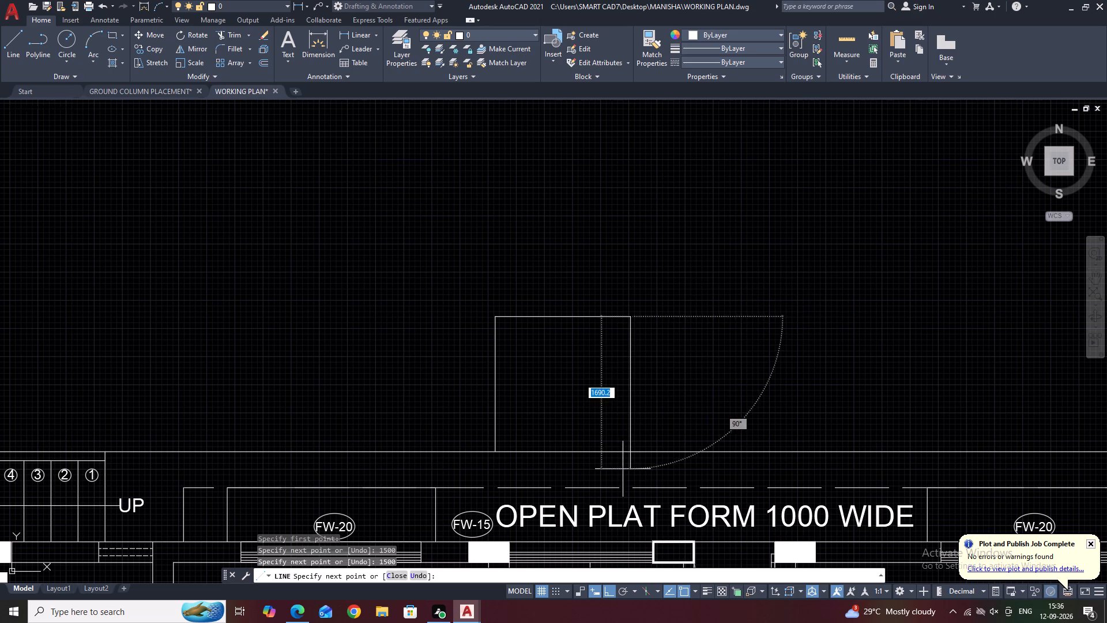
{"action": "left_click", "coordinate": [628, 453]}
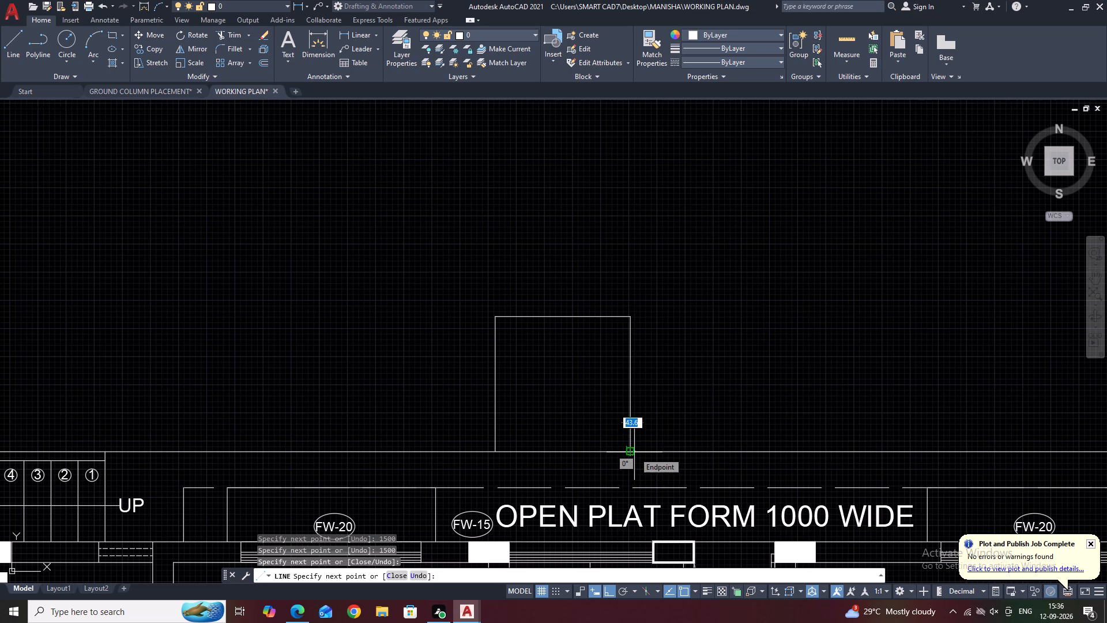
{"action": "key", "text": "Escape"}
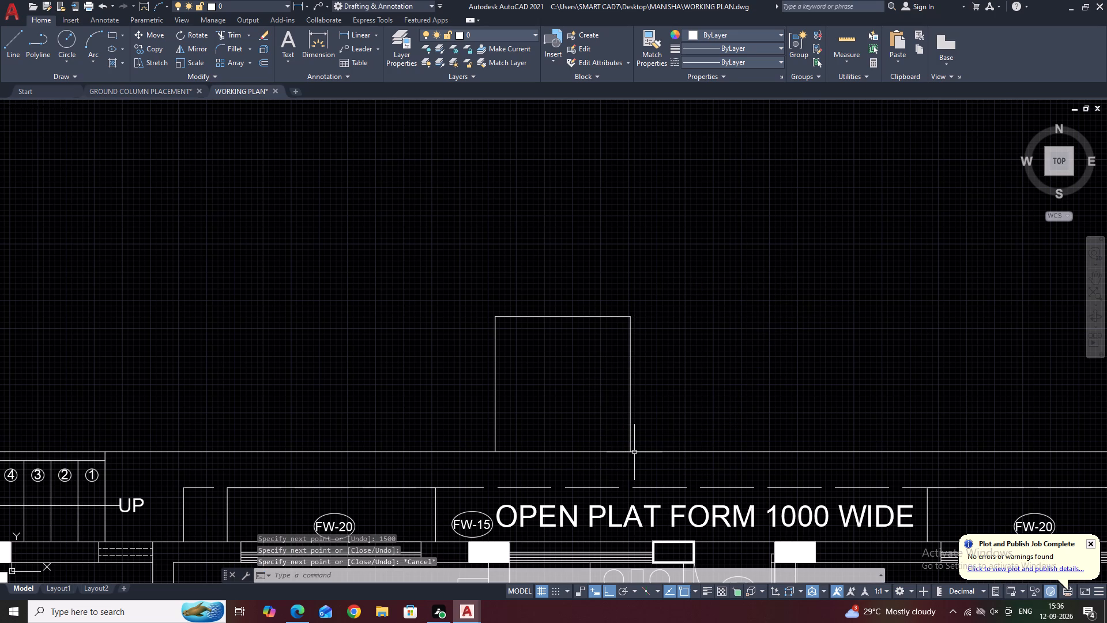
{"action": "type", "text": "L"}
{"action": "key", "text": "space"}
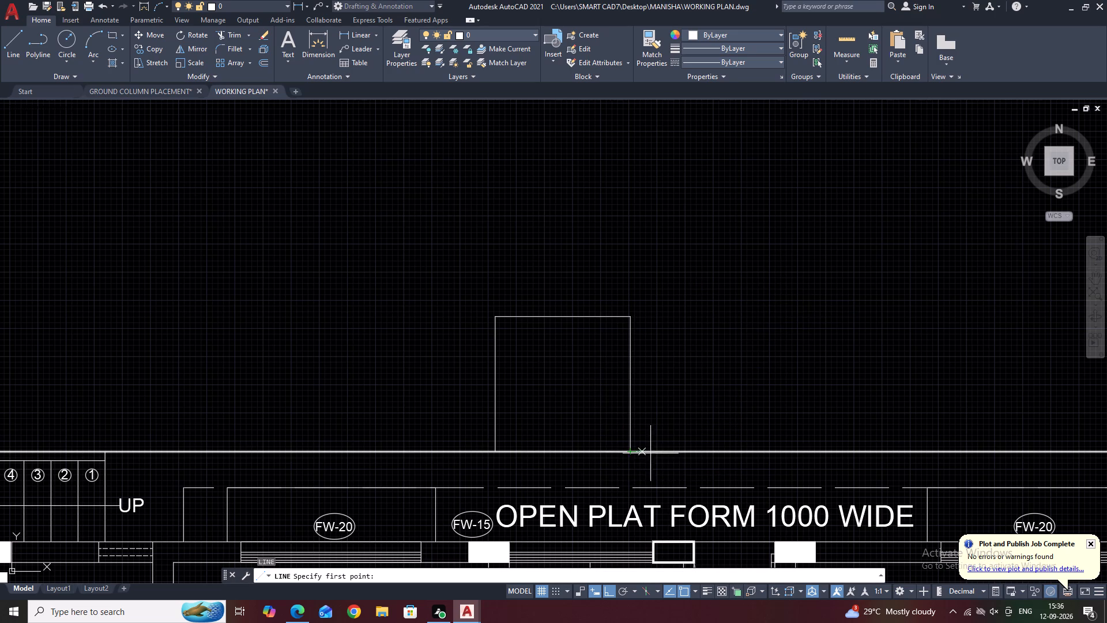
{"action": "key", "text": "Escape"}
Offset the step outline's outer horizontal line four times at 300 toward the platform, dividing it into five treads.
{"action": "left_click", "coordinate": [606, 297]}
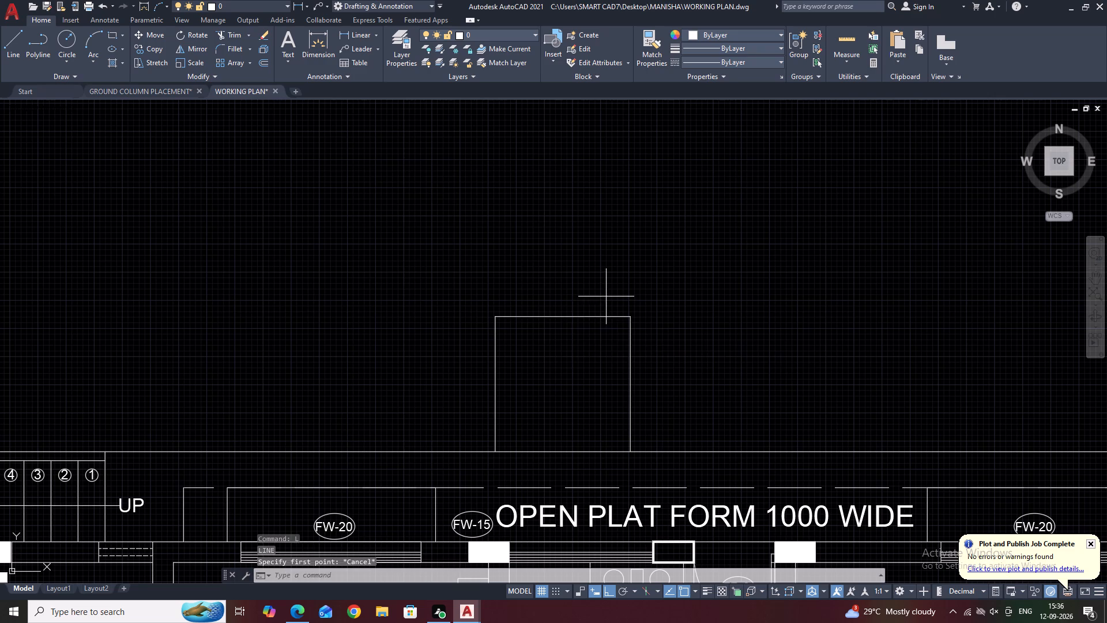
{"action": "left_click", "coordinate": [577, 335]}
{"action": "middle_click_drag", "start_coordinate": [601, 343], "coordinate": [646, 362]}
{"action": "key", "text": "o"}
{"action": "key", "text": "space"}
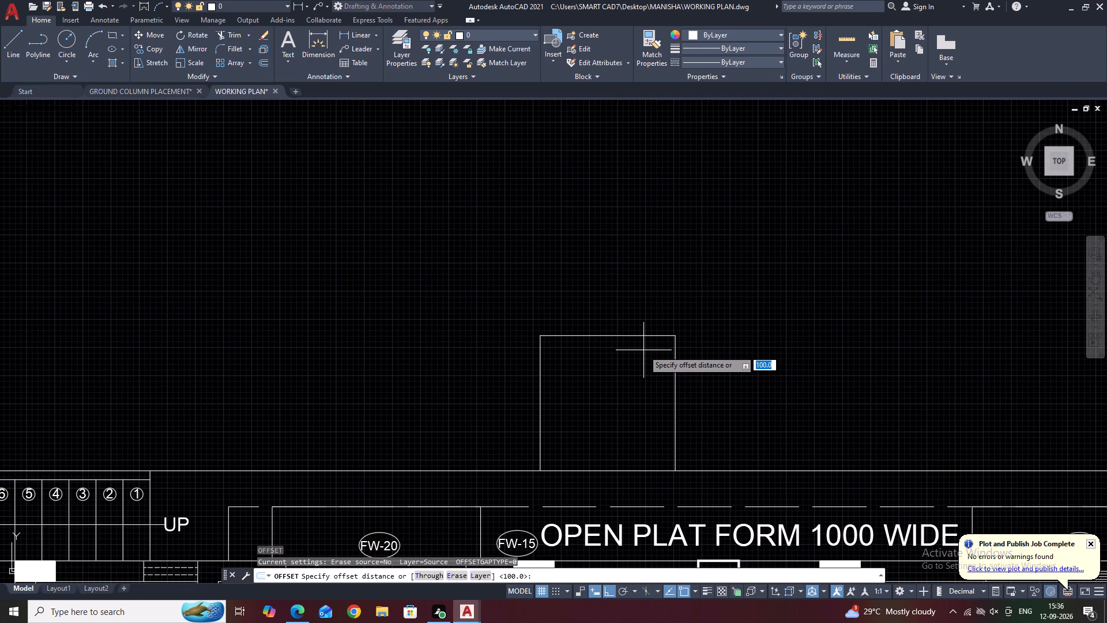
{"action": "key", "text": "3"}
{"action": "key", "text": "0"}
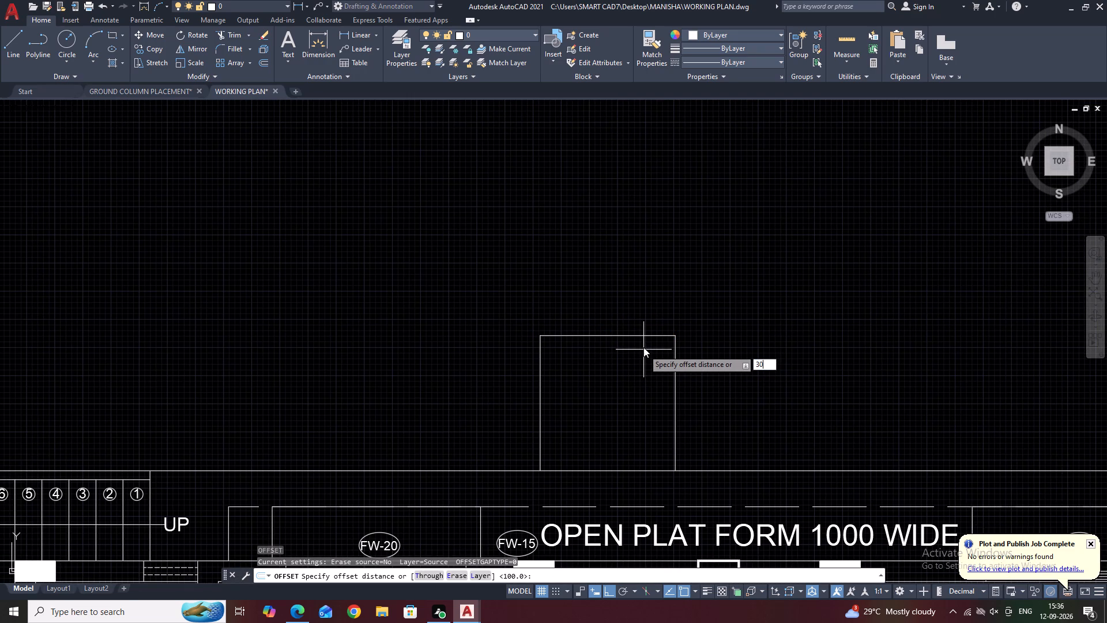
{"action": "key", "text": "0"}
{"action": "key", "text": "space"}
{"action": "left_click", "coordinate": [649, 365]}
{"action": "left_click", "coordinate": [649, 362]}
{"action": "left_click", "coordinate": [649, 378]}
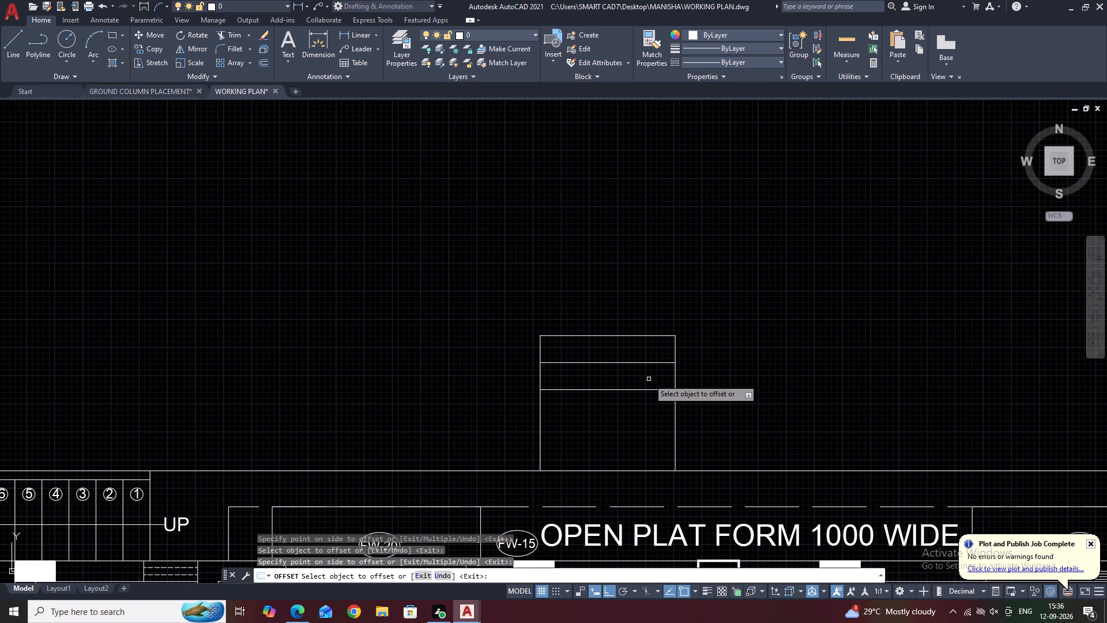
{"action": "left_click", "coordinate": [652, 389]}
{"action": "left_click_drag", "start_coordinate": [649, 413], "coordinate": [649, 421]}
{"action": "left_click_drag", "start_coordinate": [649, 418], "coordinate": [649, 440]}
{"action": "left_click", "coordinate": [652, 452]}
{"action": "middle_click_drag", "start_coordinate": [708, 429], "coordinate": [721, 440]}
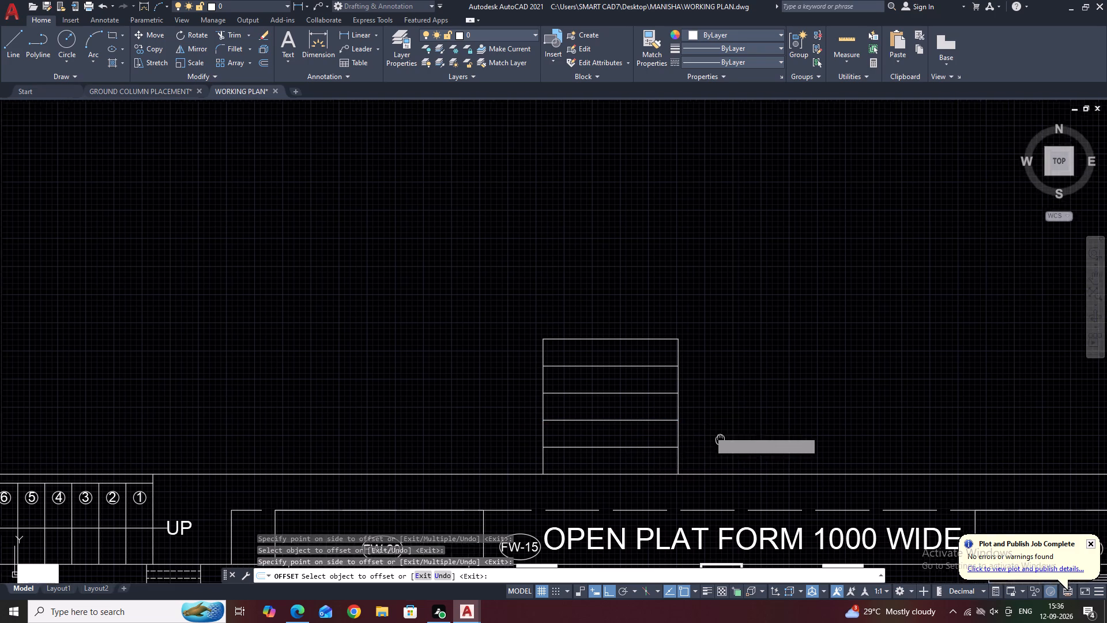
{"action": "middle_click_drag", "start_coordinate": [721, 440], "coordinate": [761, 396]}
{"action": "key", "text": "Escape"}
Copy the circled tread numbers 1 to 5 from the side steps below toilet 2's block to the clear space above toilet 2.
{"action": "scroll", "coordinate": [742, 370], "scroll_direction": "down", "scroll_amount": 3}
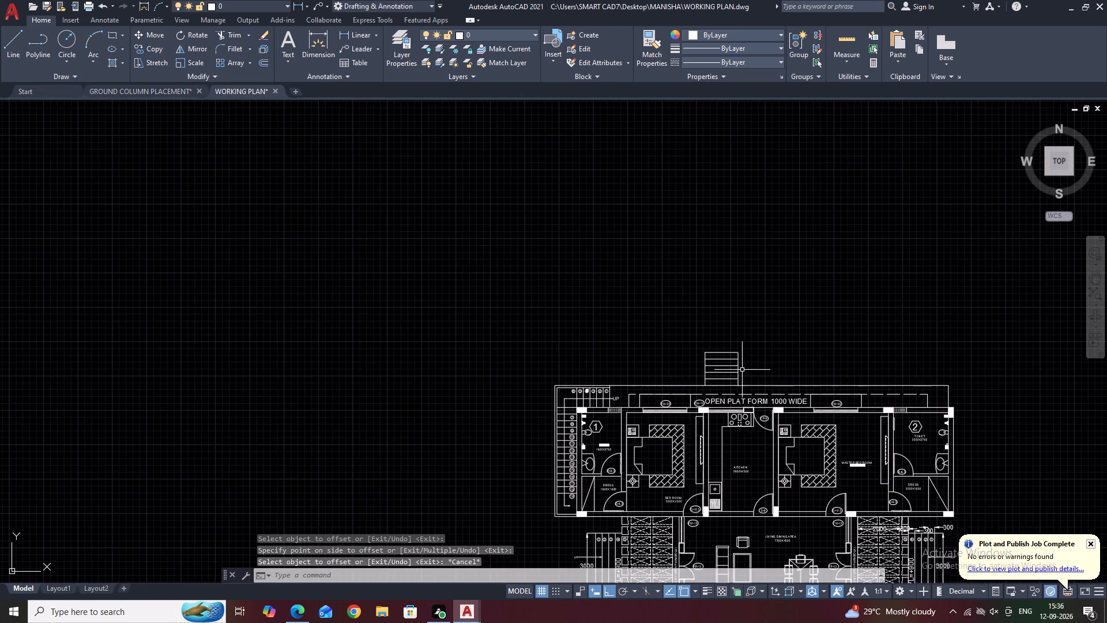
{"action": "middle_click_drag", "start_coordinate": [839, 429], "coordinate": [744, 332]}
{"action": "scroll", "coordinate": [838, 457], "scroll_direction": "up", "scroll_amount": 2}
{"action": "scroll", "coordinate": [761, 418], "scroll_direction": "up", "scroll_amount": 3}
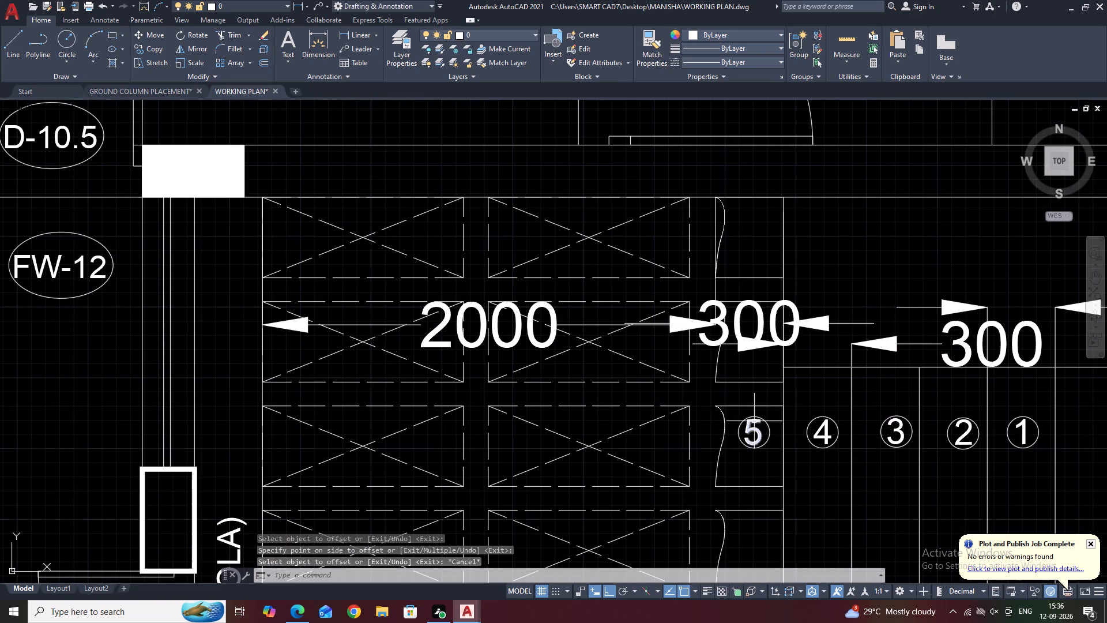
{"action": "left_click", "coordinate": [738, 411]}
{"action": "left_click", "coordinate": [1041, 460]}
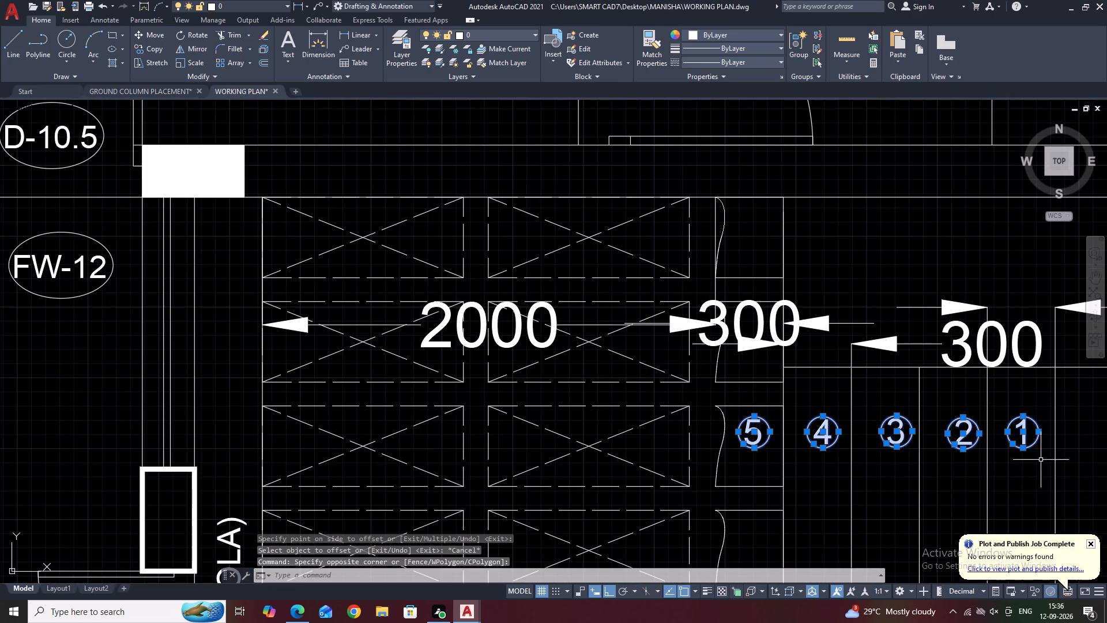
{"action": "middle_click_drag", "start_coordinate": [880, 393], "coordinate": [743, 406]}
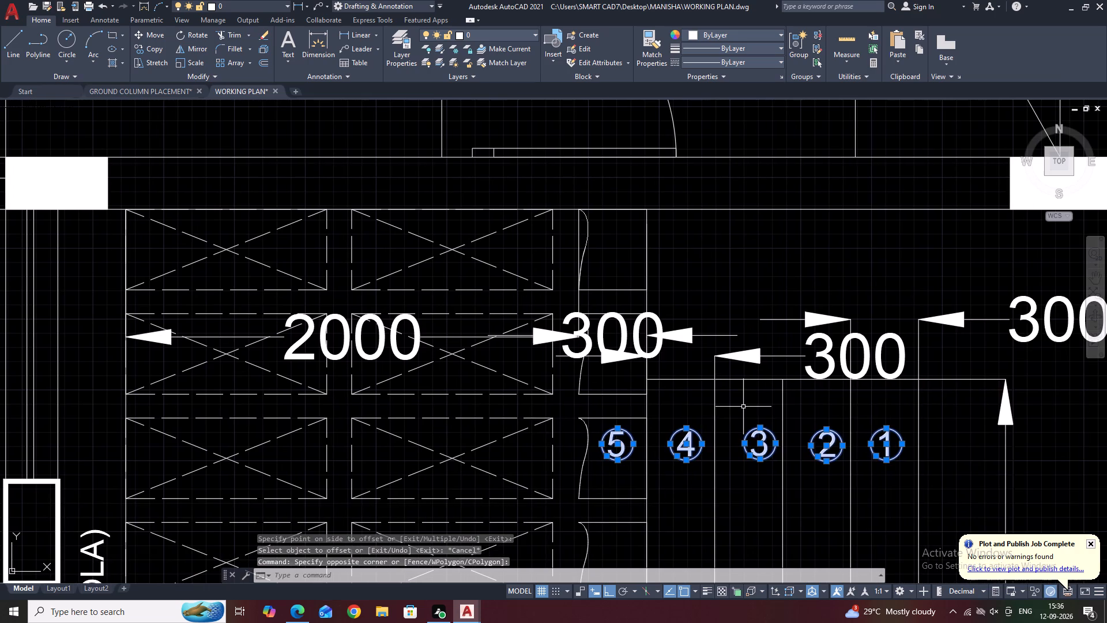
{"action": "type", "text": "CO"}
{"action": "key", "text": "space"}
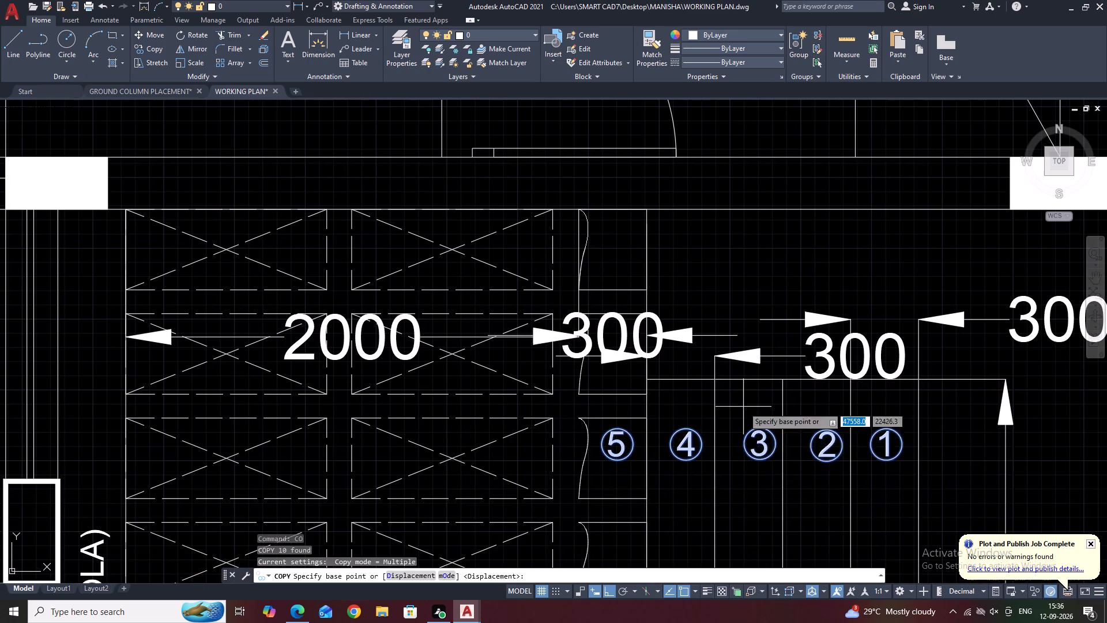
{"action": "left_click_drag", "start_coordinate": [759, 459], "coordinate": [765, 461]}
{"action": "scroll", "coordinate": [779, 457], "scroll_direction": "down", "scroll_amount": 5}
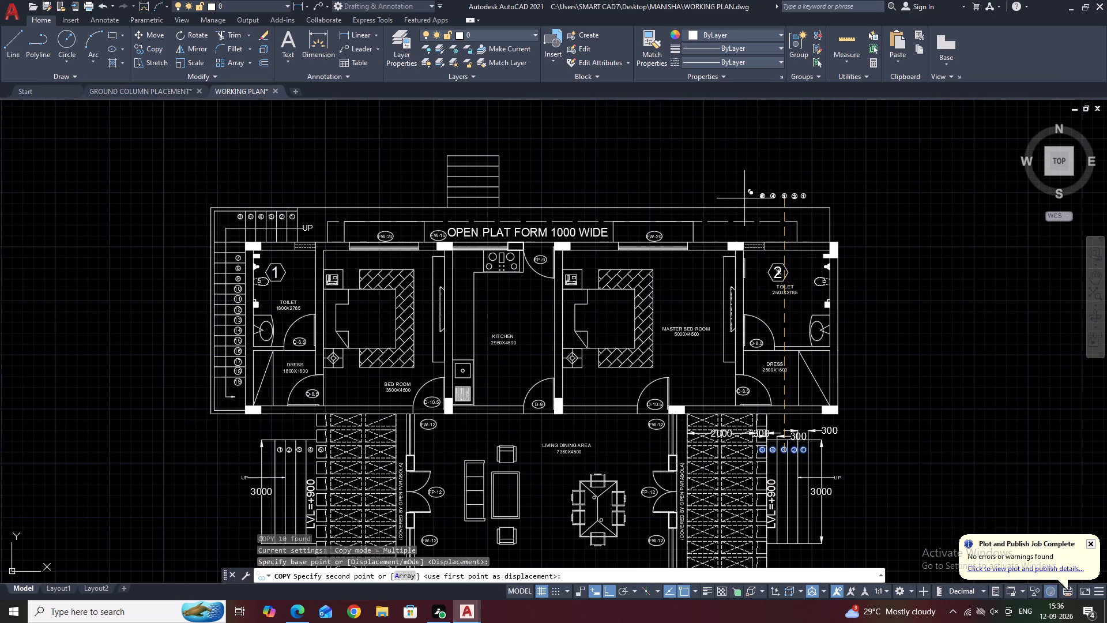
{"action": "left_click", "coordinate": [737, 178]}
{"action": "middle_click_drag", "start_coordinate": [714, 177], "coordinate": [739, 241]}
{"action": "key", "text": "Escape"}
{"action": "key", "text": "Escape"}
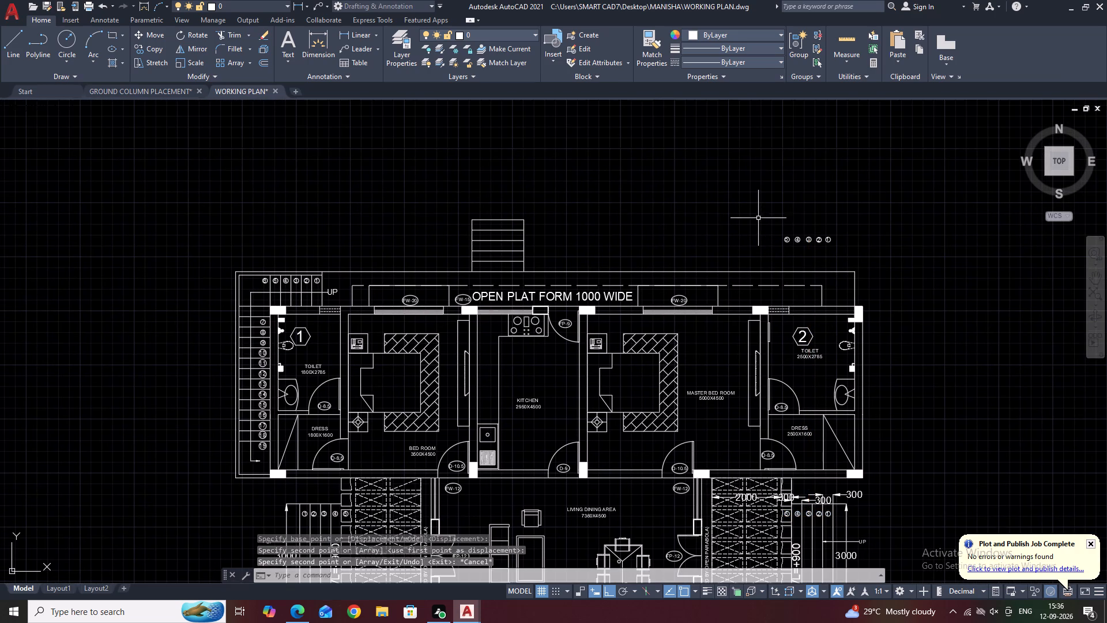
Rotate the copied circled numbers 90° about the number 1 circle into a vertical column with 1 uppermost.
{"action": "left_click_drag", "start_coordinate": [767, 219], "coordinate": [773, 224]}
{"action": "left_click", "coordinate": [874, 262]}
{"action": "middle_click_drag", "start_coordinate": [663, 195], "coordinate": [729, 342]}
{"action": "key", "text": "r"}
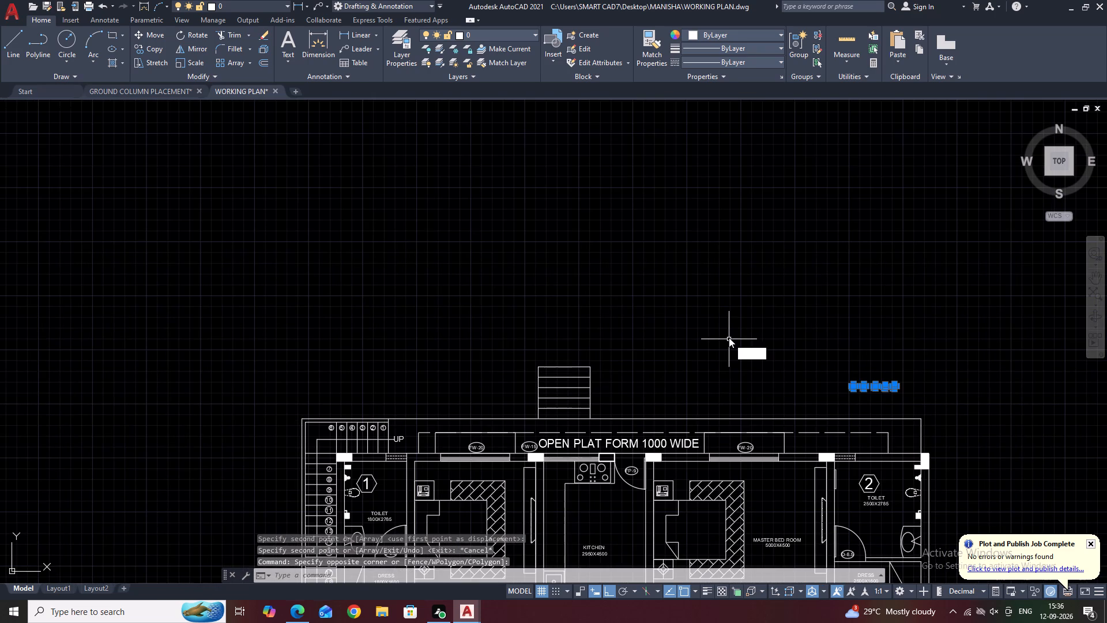
{"action": "key", "text": "o"}
{"action": "key", "text": "space"}
{"action": "scroll", "coordinate": [891, 386], "scroll_direction": "up", "scroll_amount": 1}
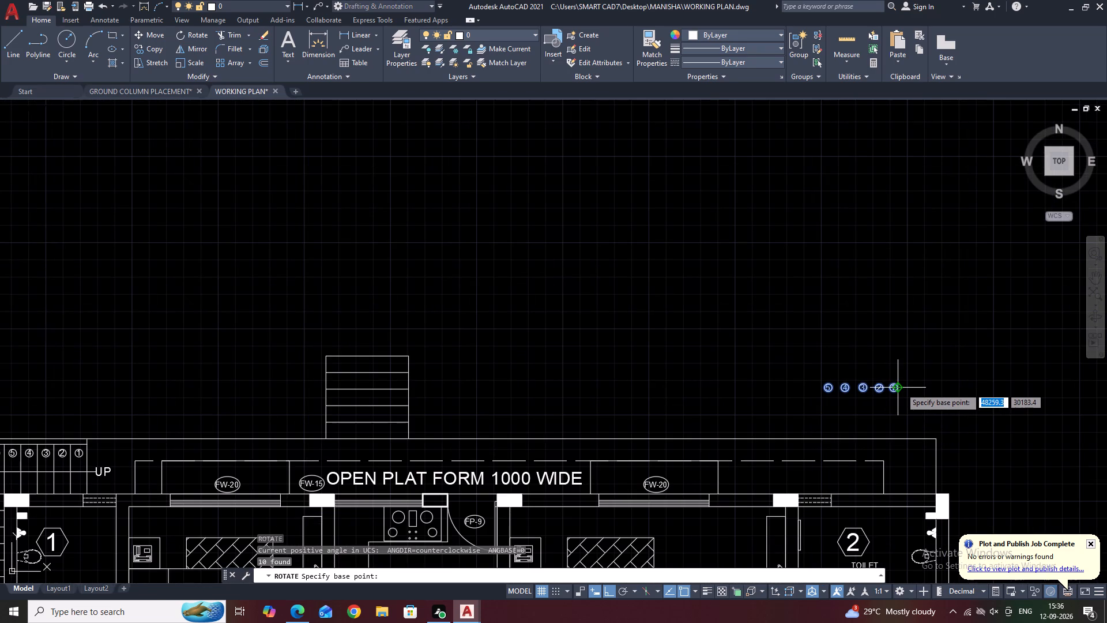
{"action": "left_click", "coordinate": [901, 388]}
{"action": "left_click", "coordinate": [870, 229]}
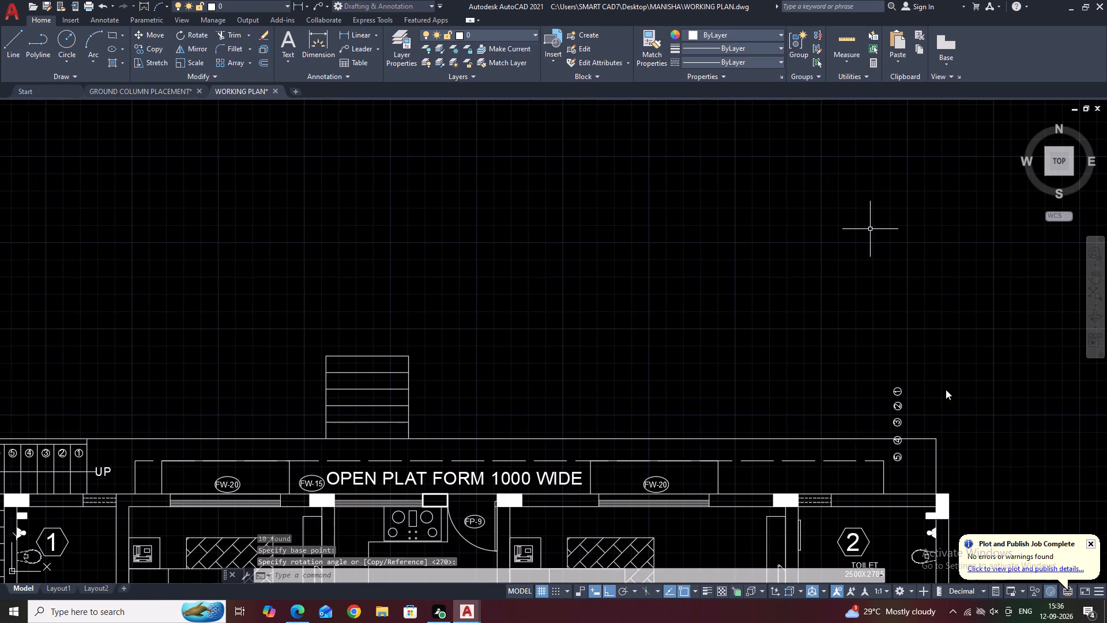
Move the column of circled numbers 1 to 5 onto the new flight at the open platform, one number per tread near its right-hand edge.
{"action": "middle_click_drag", "start_coordinate": [946, 389], "coordinate": [887, 295]}
{"action": "scroll", "coordinate": [945, 386], "scroll_direction": "up", "scroll_amount": 1}
{"action": "left_click", "coordinate": [789, 280]}
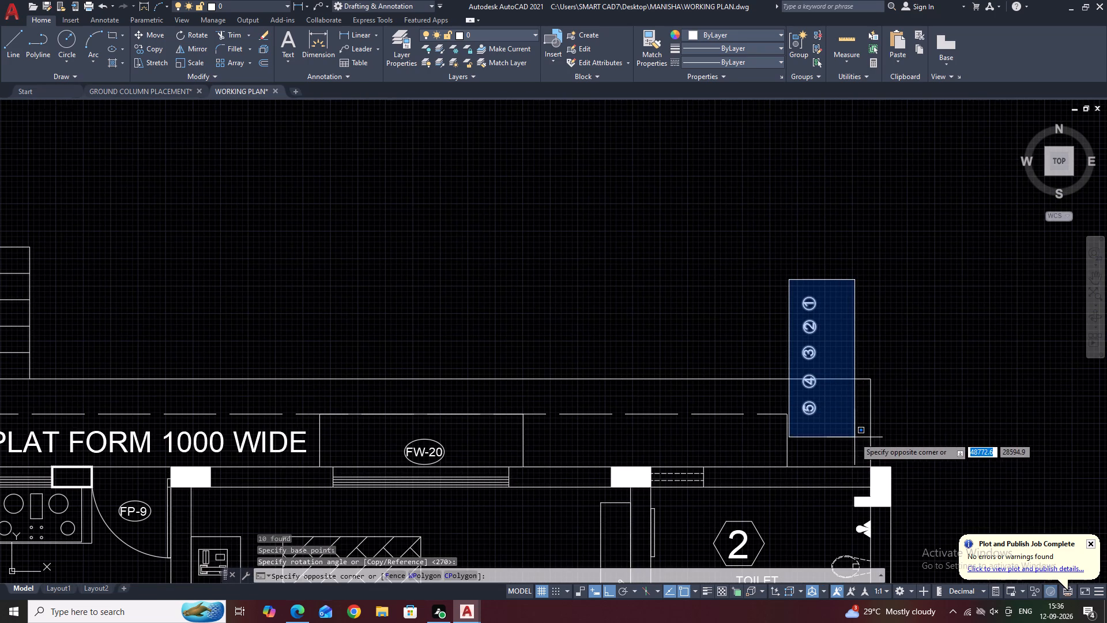
{"action": "left_click", "coordinate": [854, 436]}
{"action": "middle_click_drag", "start_coordinate": [788, 370], "coordinate": [849, 434]}
{"action": "key", "text": "m"}
{"action": "key", "text": "space"}
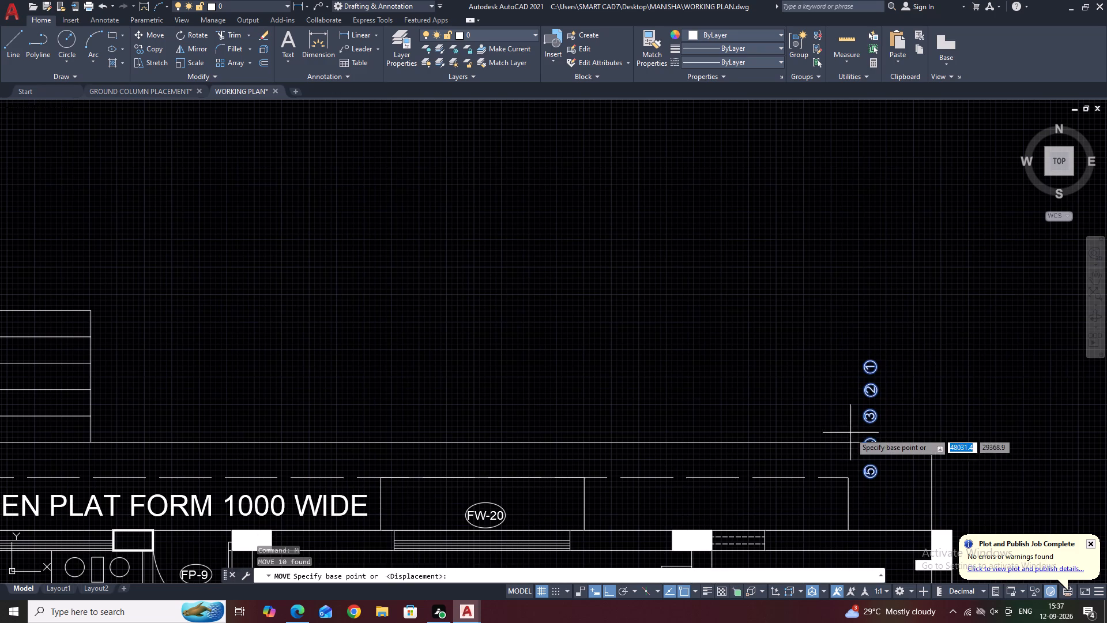
{"action": "left_click", "coordinate": [867, 440]}
{"action": "middle_click_drag", "start_coordinate": [438, 317], "coordinate": [612, 385]}
{"action": "key", "text": "F8"}
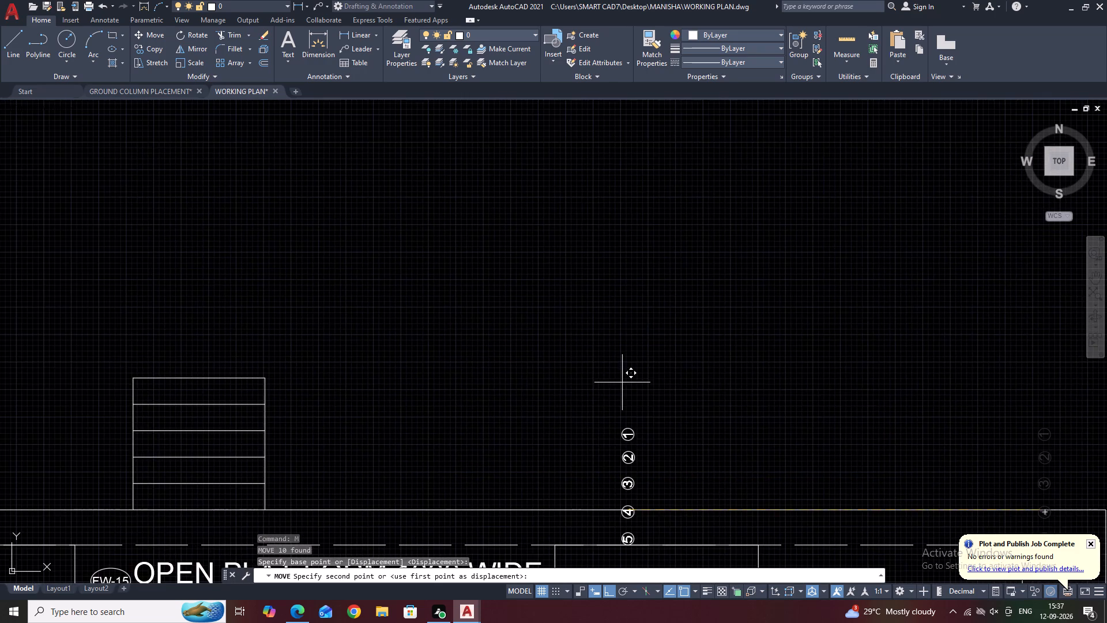
{"action": "scroll", "coordinate": [632, 379], "scroll_direction": "down", "scroll_amount": 1}
{"action": "scroll", "coordinate": [369, 433], "scroll_direction": "up", "scroll_amount": 2}
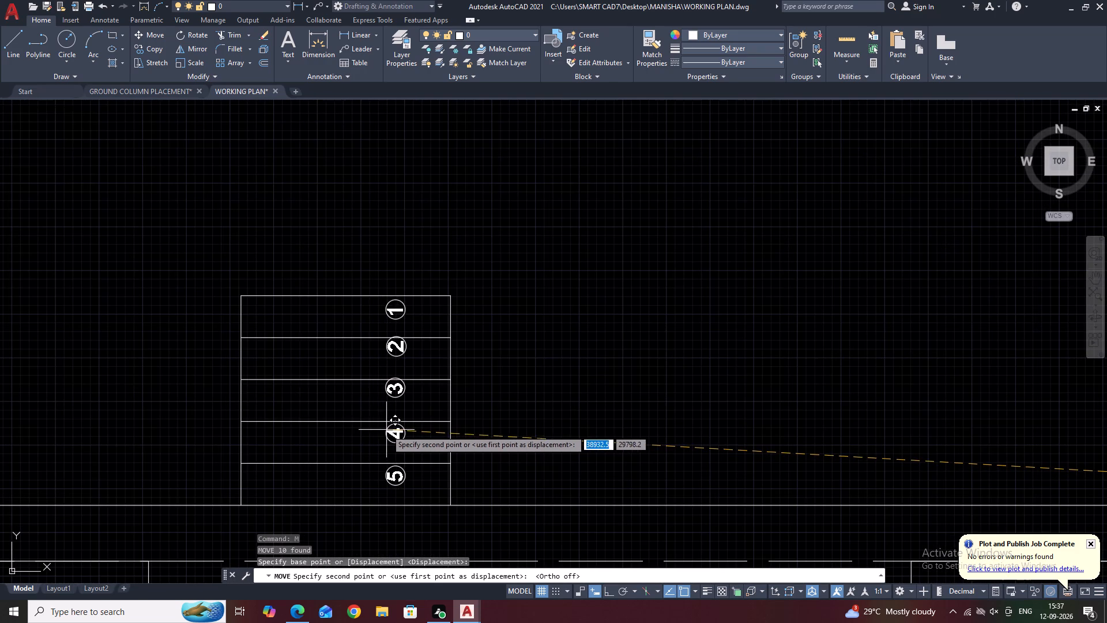
{"action": "left_click", "coordinate": [409, 437]}
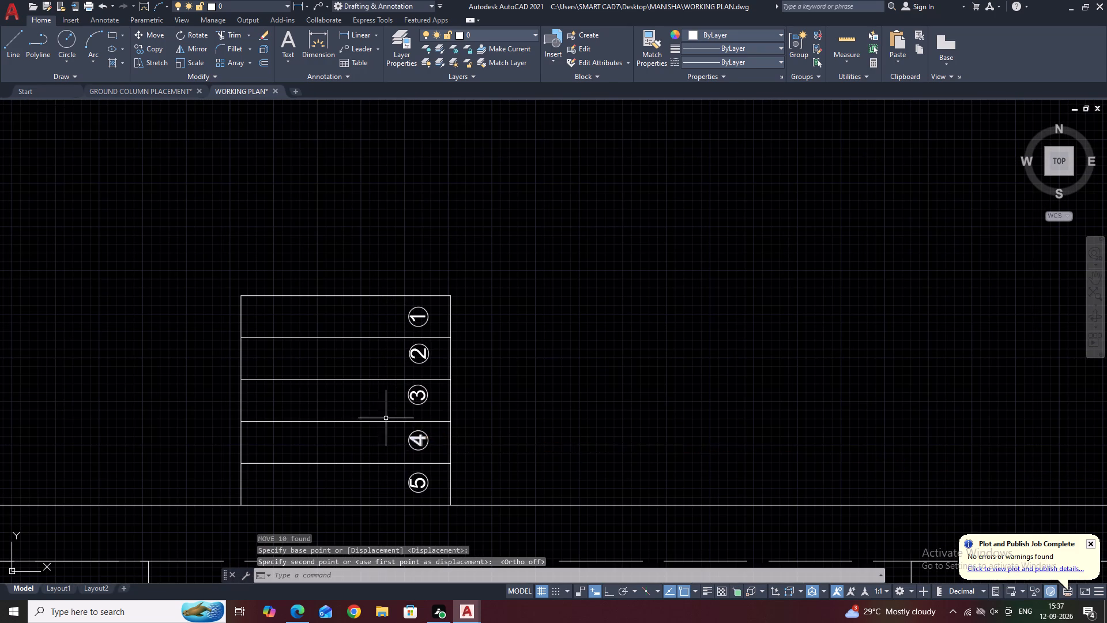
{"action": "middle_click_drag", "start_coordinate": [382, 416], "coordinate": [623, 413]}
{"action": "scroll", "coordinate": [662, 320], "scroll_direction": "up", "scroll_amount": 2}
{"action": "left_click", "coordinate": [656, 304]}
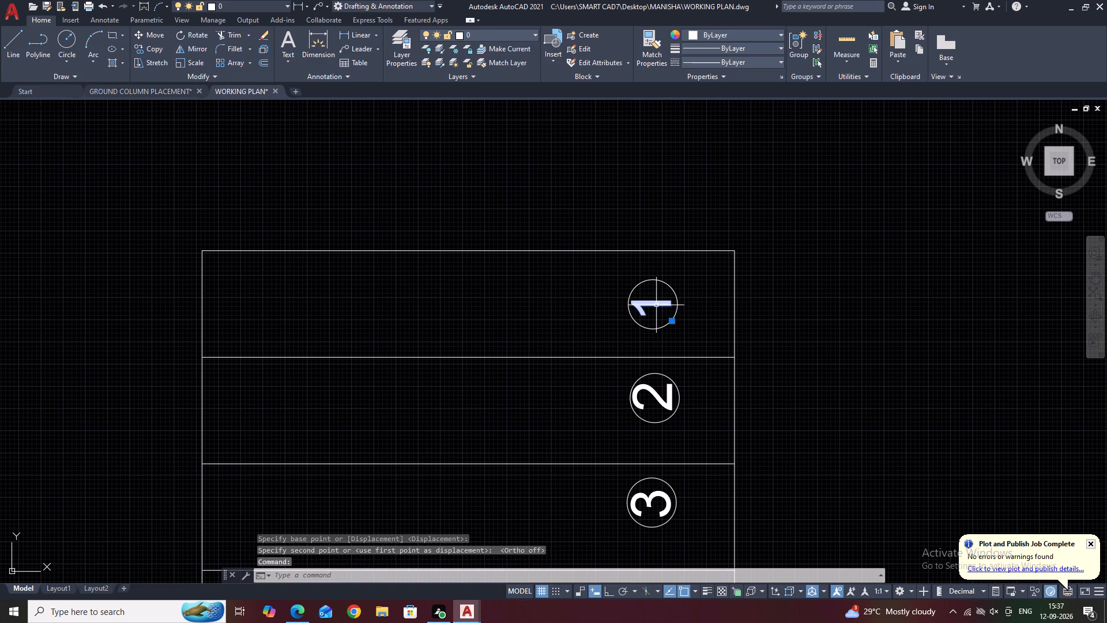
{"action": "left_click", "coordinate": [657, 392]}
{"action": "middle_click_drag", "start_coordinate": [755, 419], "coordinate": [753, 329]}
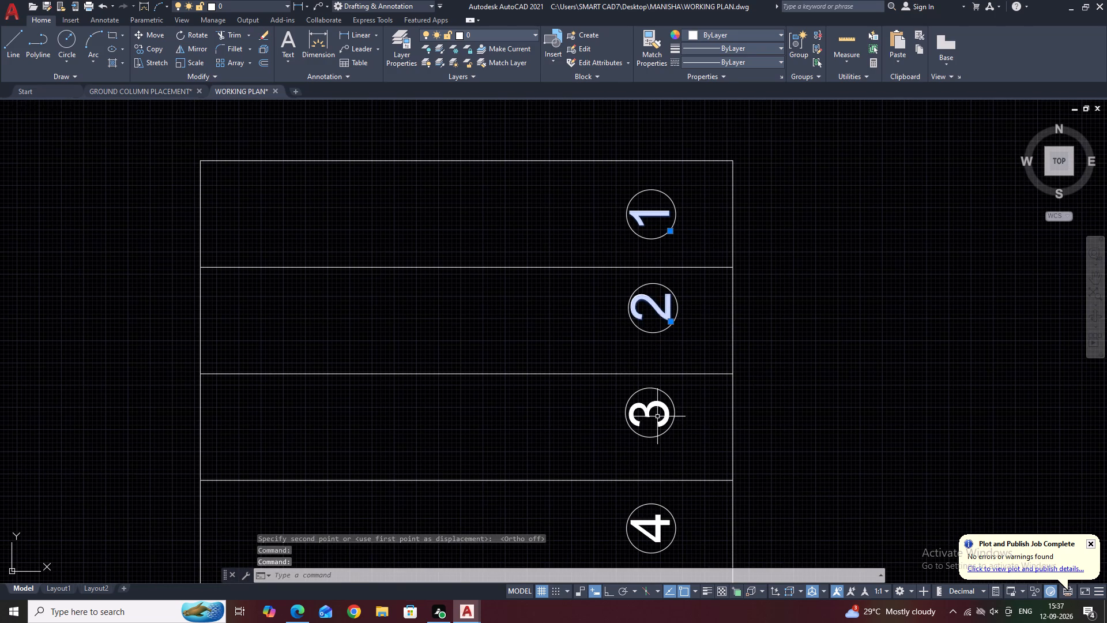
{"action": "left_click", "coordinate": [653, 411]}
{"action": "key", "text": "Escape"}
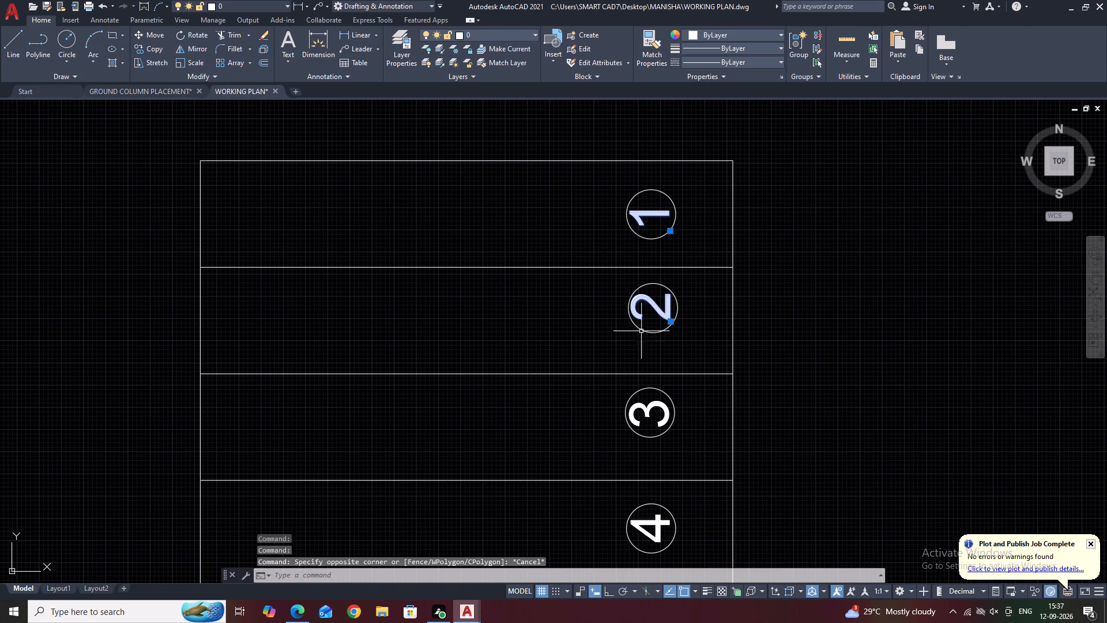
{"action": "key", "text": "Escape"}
Rotate the digit 1 in the new flight's first tread so that it reads upright.
{"action": "left_click", "coordinate": [637, 215]}
{"action": "left_click", "coordinate": [634, 207]}
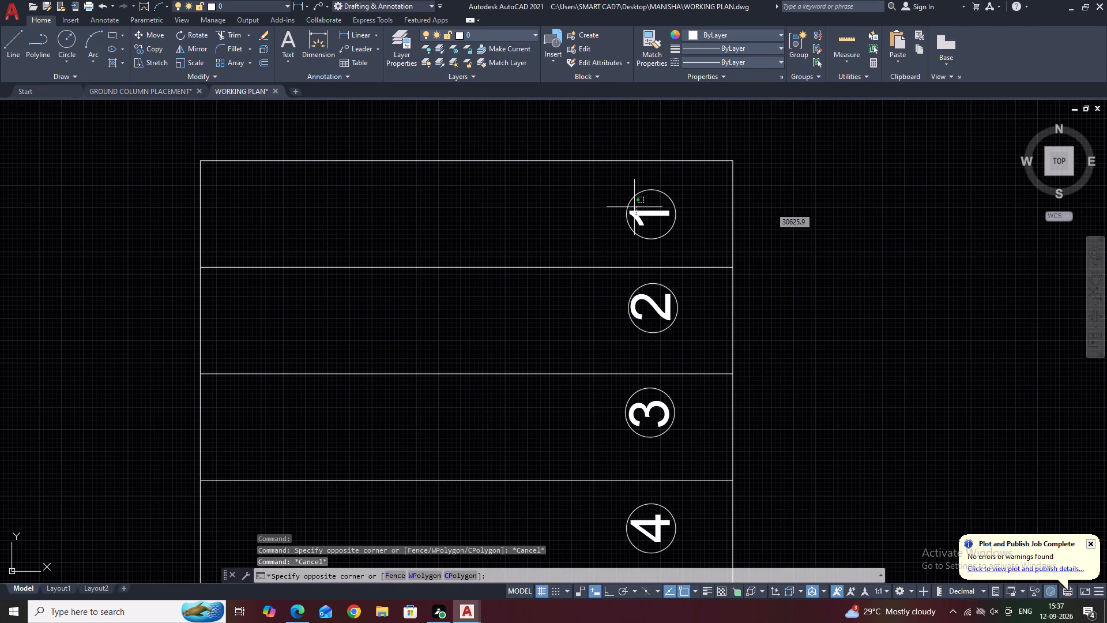
{"action": "left_click", "coordinate": [645, 212]}
{"action": "left_click", "coordinate": [642, 216]}
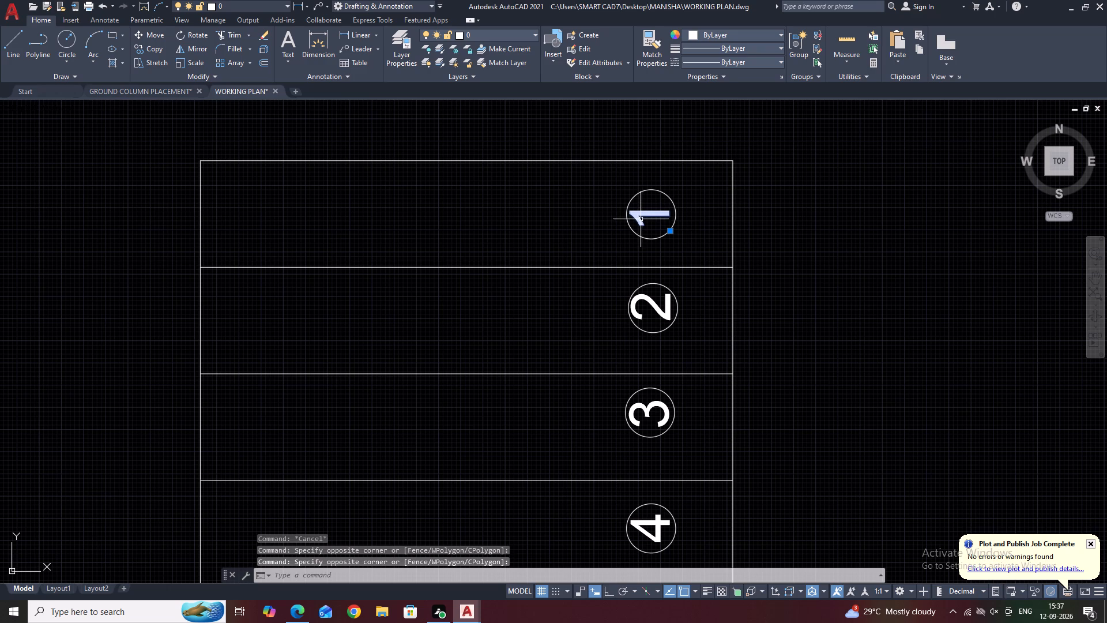
{"action": "type", "text": "RO"}
{"action": "key", "text": "space"}
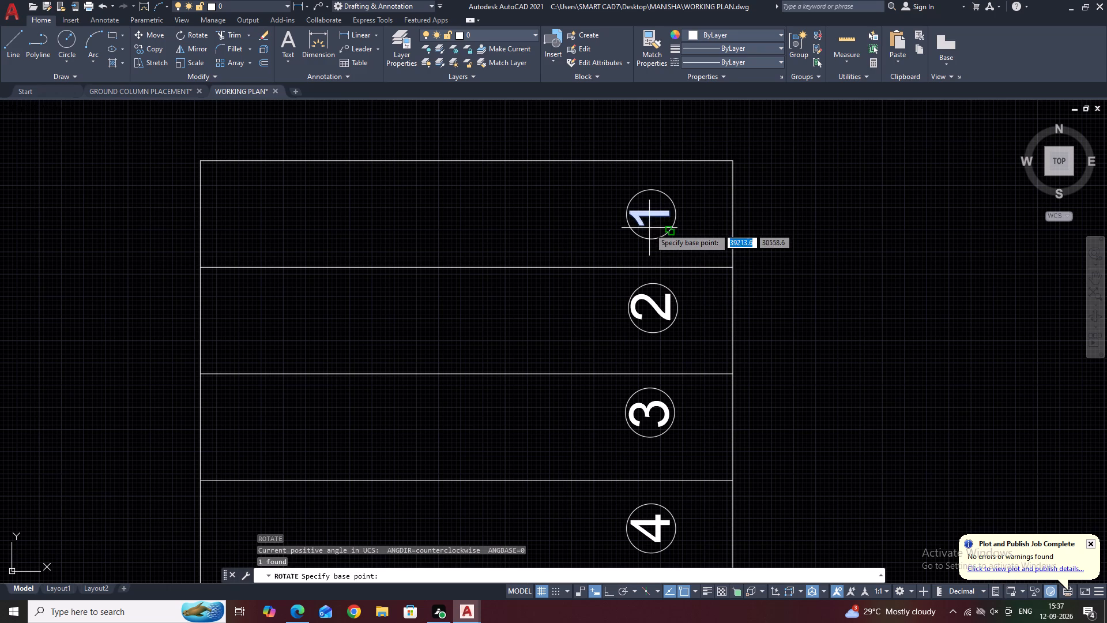
{"action": "left_click", "coordinate": [654, 223]}
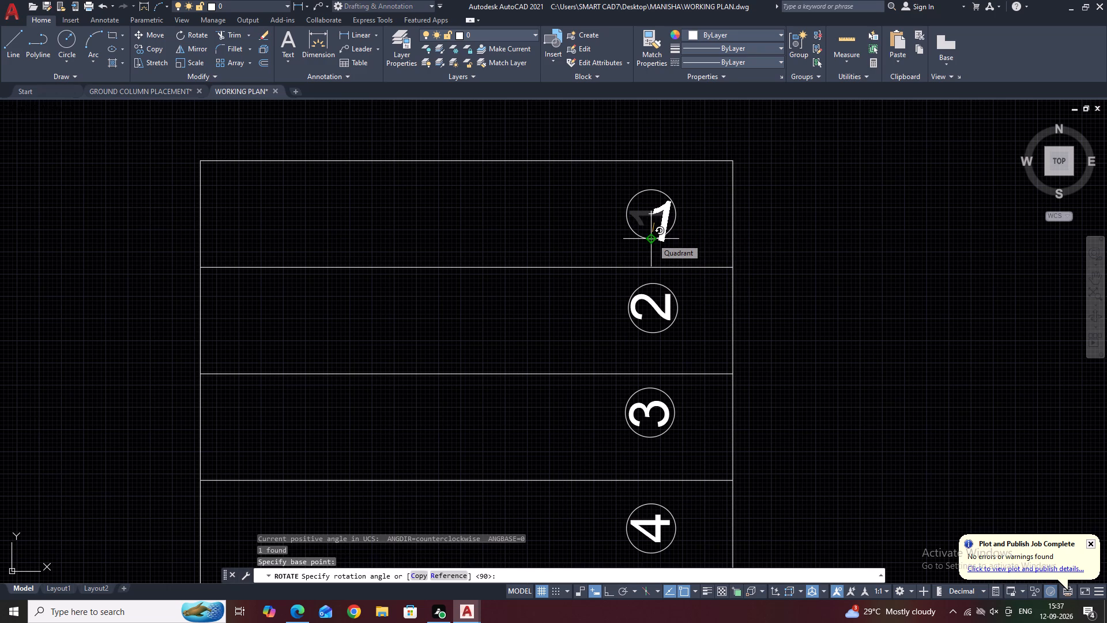
{"action": "key", "text": "F8"}
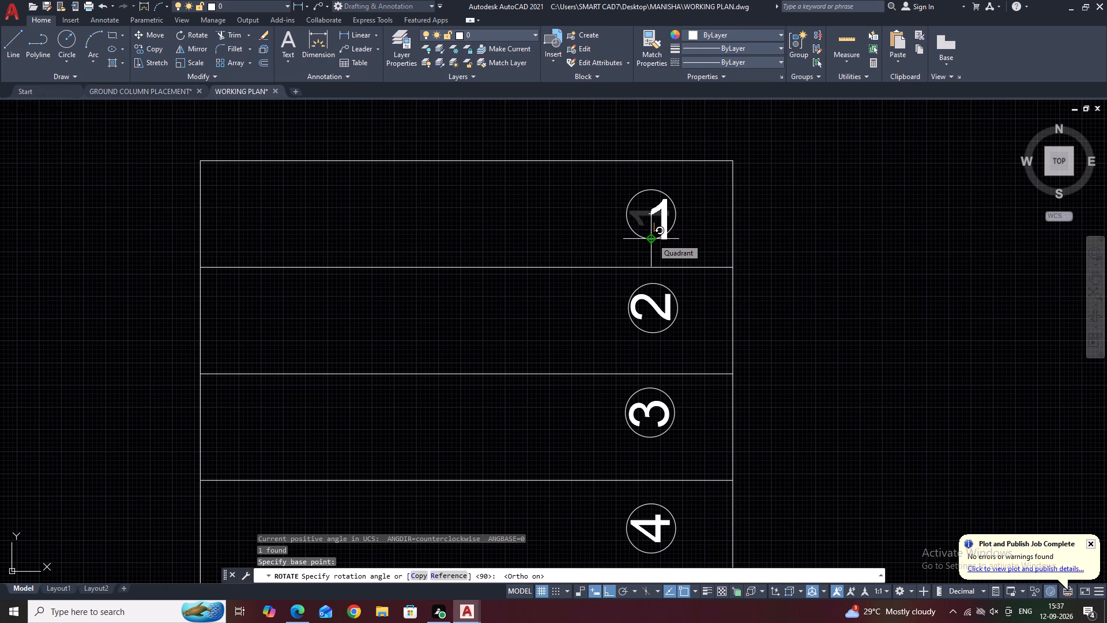
{"action": "key", "text": "Return"}
{"action": "left_click", "coordinate": [650, 222]}
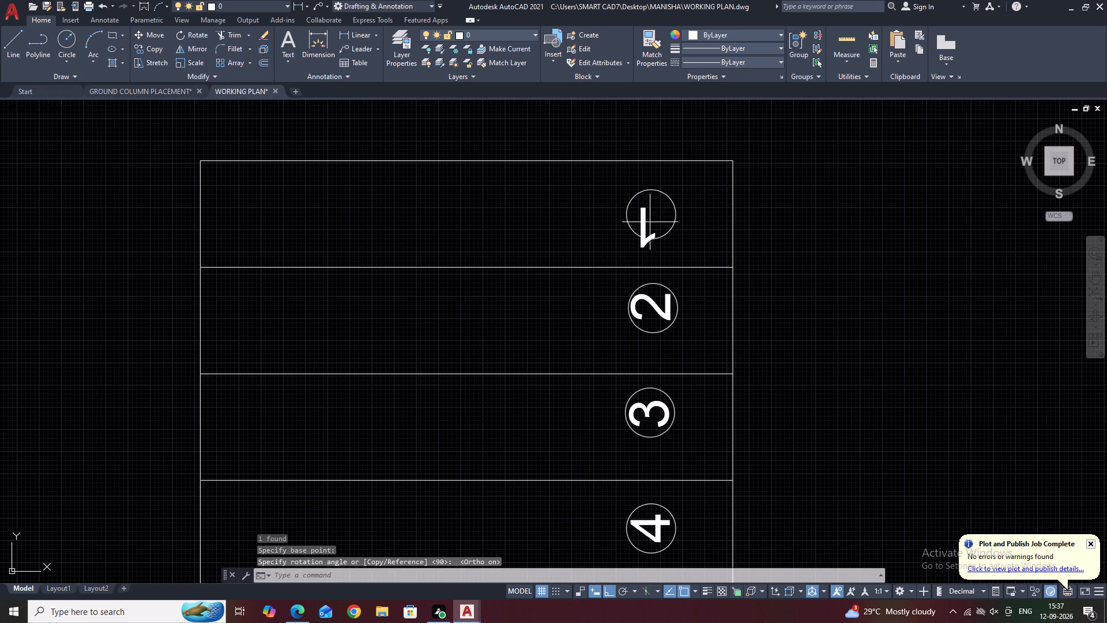
{"action": "left_click", "coordinate": [643, 213]}
{"action": "key", "text": "r"}
{"action": "type", "text": "O"}
{"action": "key", "text": "space"}
{"action": "left_click", "coordinate": [646, 216]}
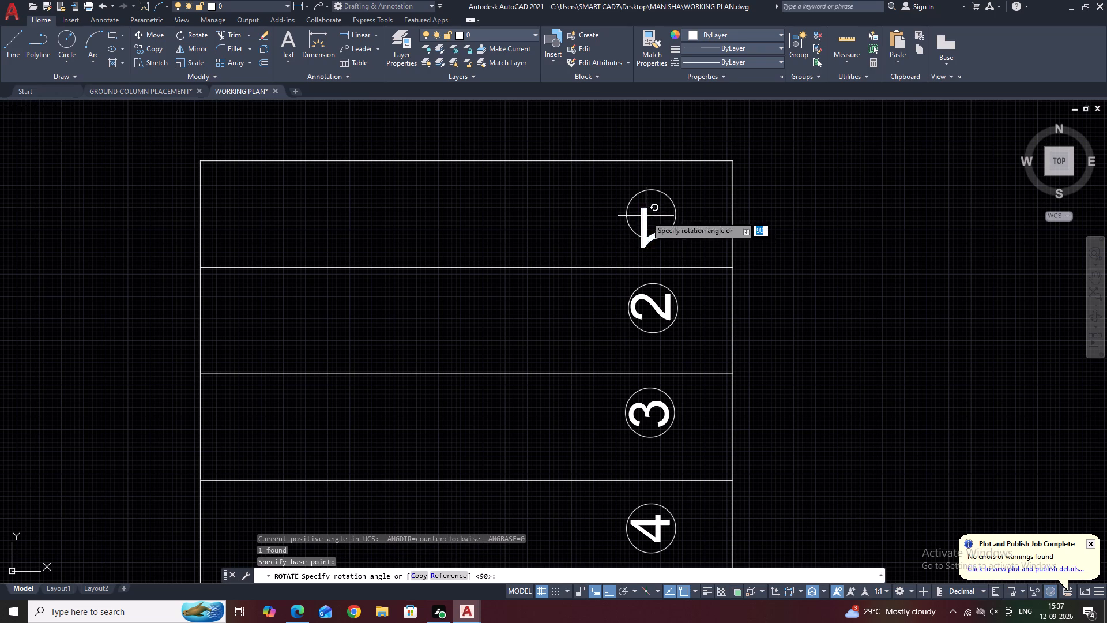
{"action": "left_click", "coordinate": [541, 237]}
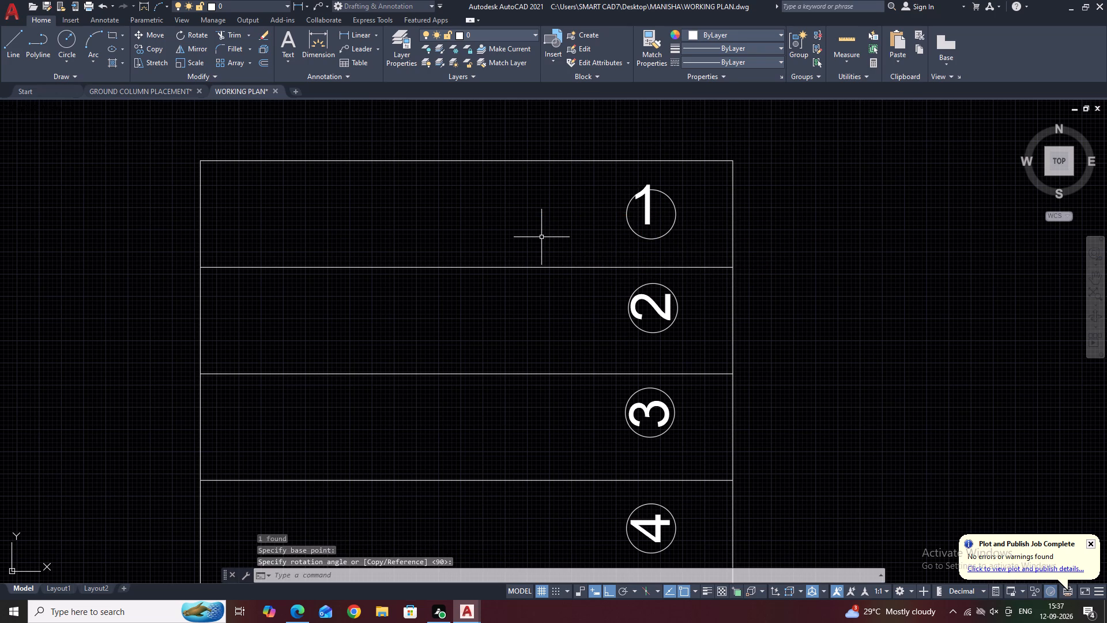
Match the properties of the upright digit 1 onto digits 2, 3, 4 and 5 of the new flight.
{"action": "type", "text": "MA"}
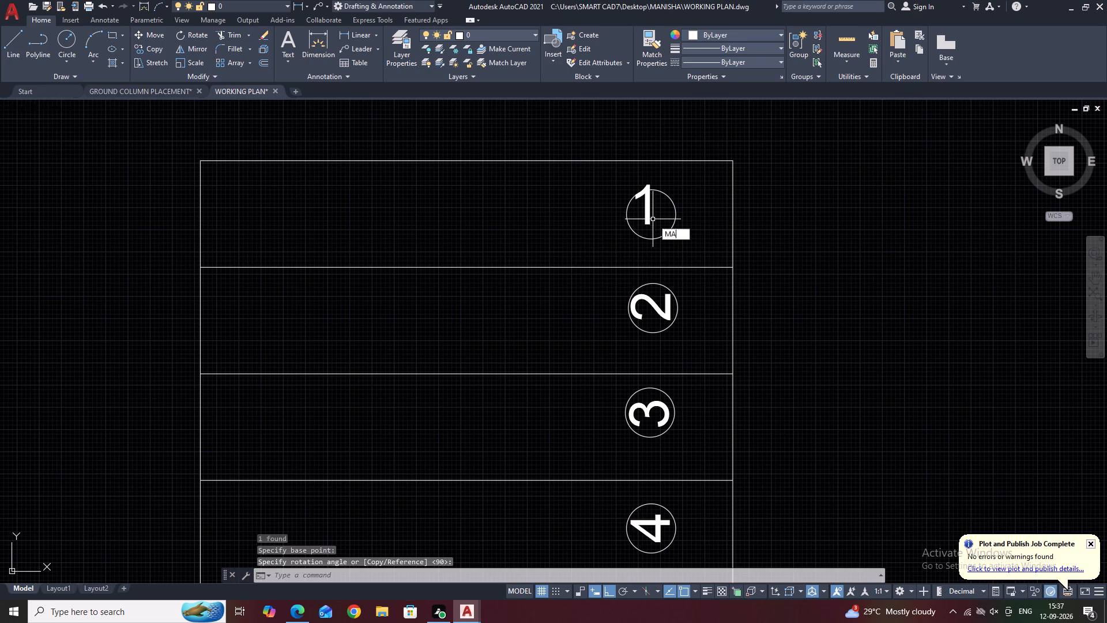
{"action": "key", "text": "space"}
{"action": "left_click", "coordinate": [652, 219]}
{"action": "left_click", "coordinate": [652, 300]}
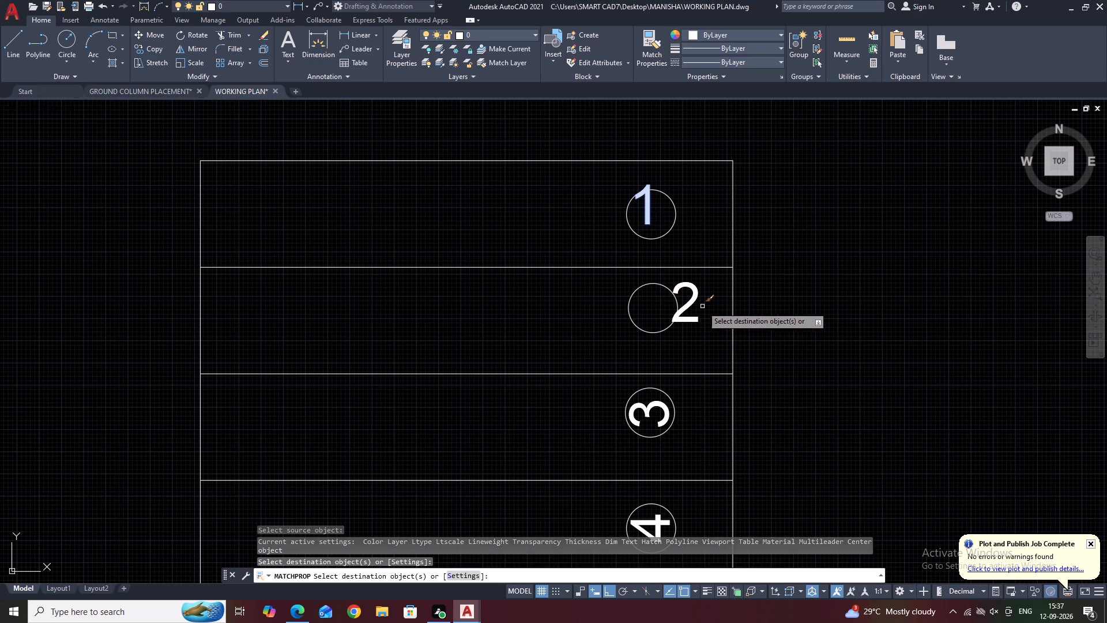
{"action": "middle_click_drag", "start_coordinate": [718, 306], "coordinate": [751, 228]}
{"action": "left_click", "coordinate": [687, 334]}
{"action": "left_click", "coordinate": [681, 321]}
{"action": "middle_click_drag", "start_coordinate": [836, 347], "coordinate": [820, 245]}
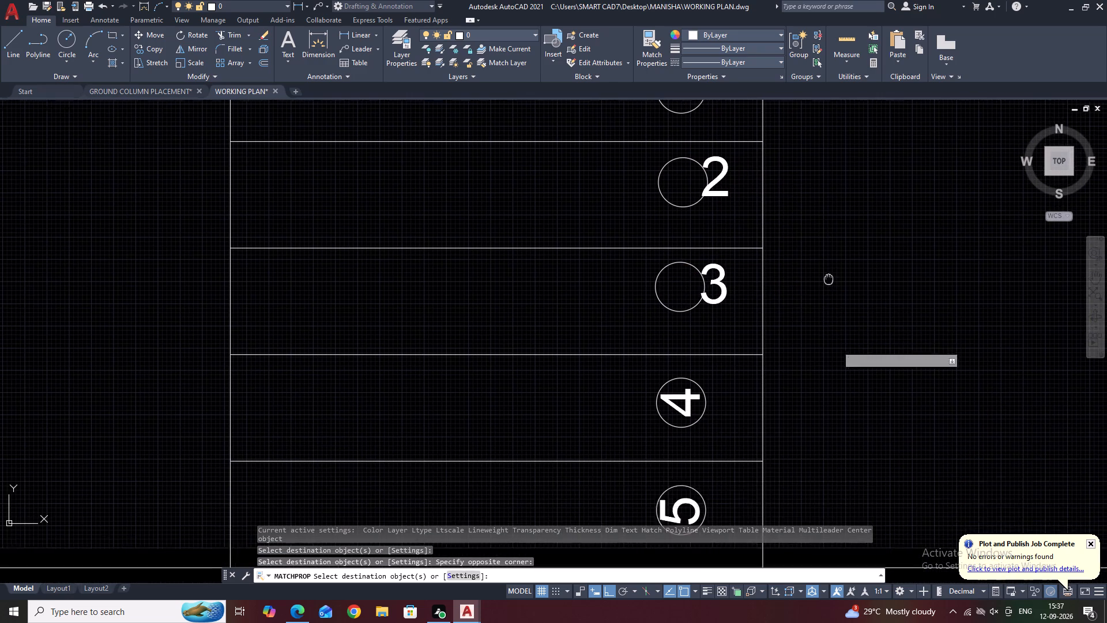
{"action": "left_click", "coordinate": [679, 343]}
{"action": "left_click", "coordinate": [667, 330]}
{"action": "left_click", "coordinate": [683, 452]}
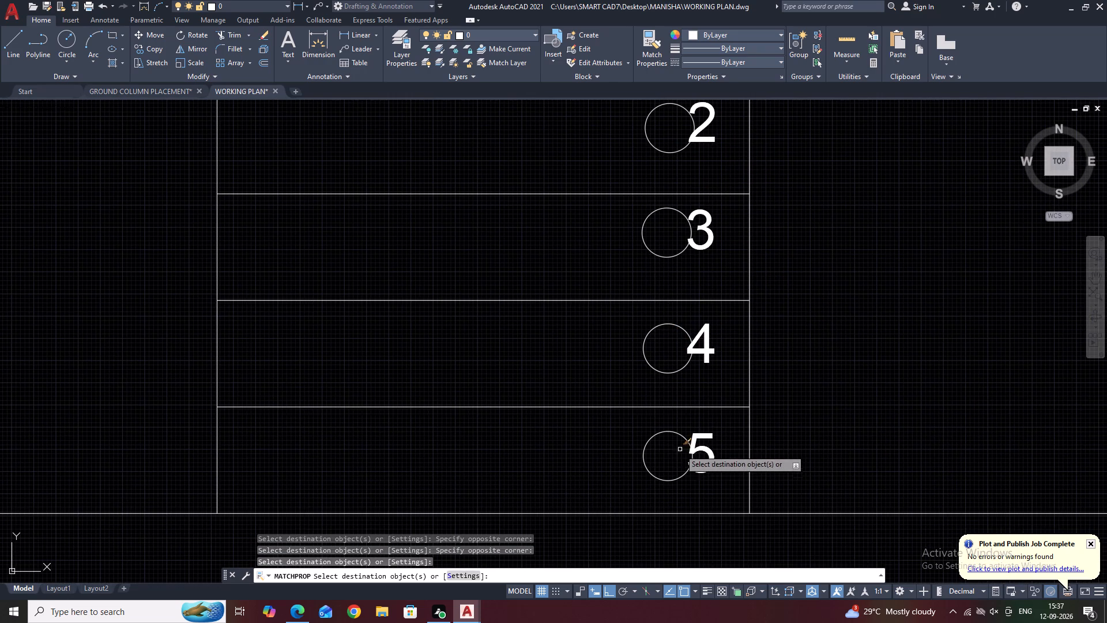
{"action": "key", "text": "Escape"}
Move digits 2 to 5 together back inside their circles on the new flight's treads.
{"action": "middle_click_drag", "start_coordinate": [819, 427], "coordinate": [833, 438]}
{"action": "scroll", "coordinate": [723, 358], "scroll_direction": "down", "scroll_amount": 2}
{"action": "scroll", "coordinate": [706, 257], "scroll_direction": "up", "scroll_amount": 2}
{"action": "left_click", "coordinate": [711, 263]}
{"action": "scroll", "coordinate": [752, 373], "scroll_direction": "down", "scroll_amount": 1}
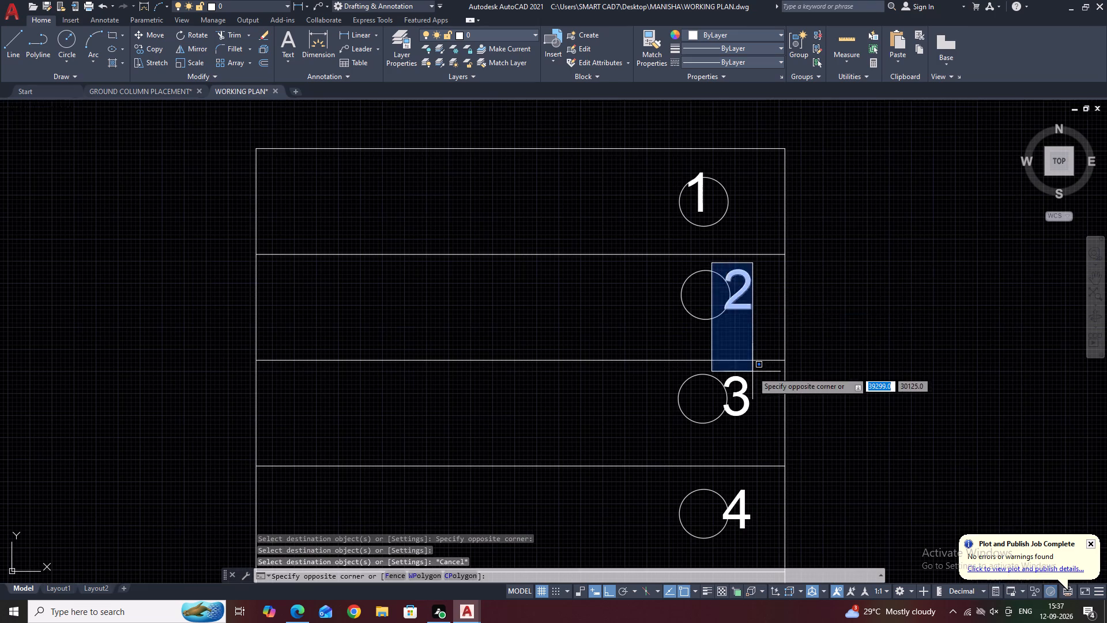
{"action": "scroll", "coordinate": [752, 371], "scroll_direction": "down", "scroll_amount": 2}
{"action": "scroll", "coordinate": [759, 444], "scroll_direction": "up", "scroll_amount": 1}
{"action": "left_click", "coordinate": [754, 444]}
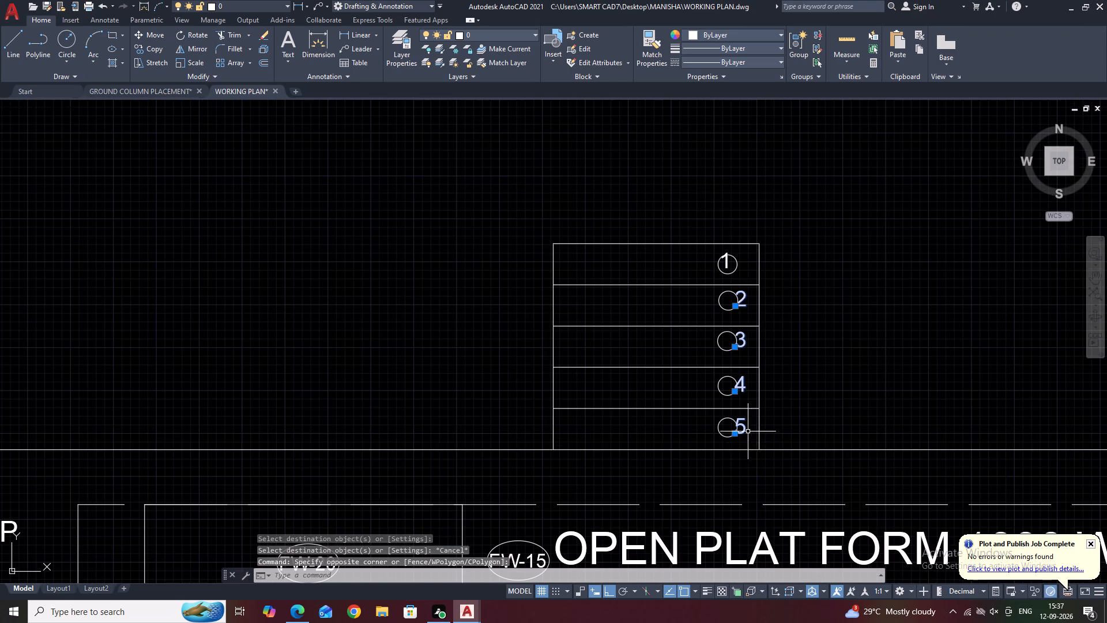
{"action": "middle_click_drag", "start_coordinate": [759, 448], "coordinate": [816, 465]}
{"action": "key", "text": "m"}
{"action": "key", "text": "space"}
{"action": "scroll", "coordinate": [804, 452], "scroll_direction": "up", "scroll_amount": 3}
{"action": "left_click", "coordinate": [796, 442]}
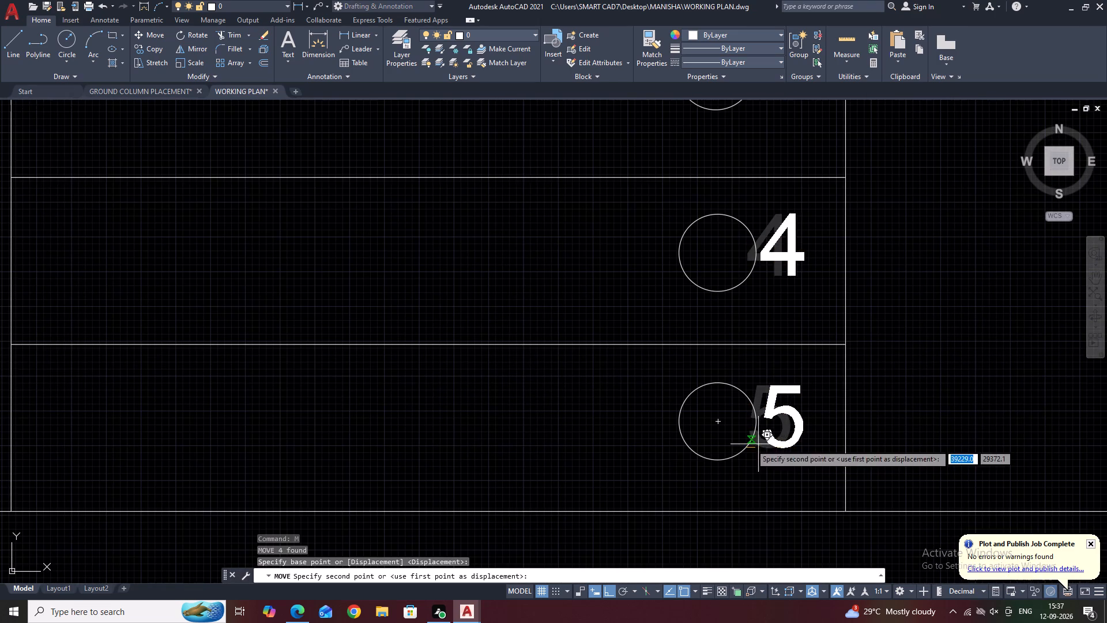
{"action": "key", "text": "F8"}
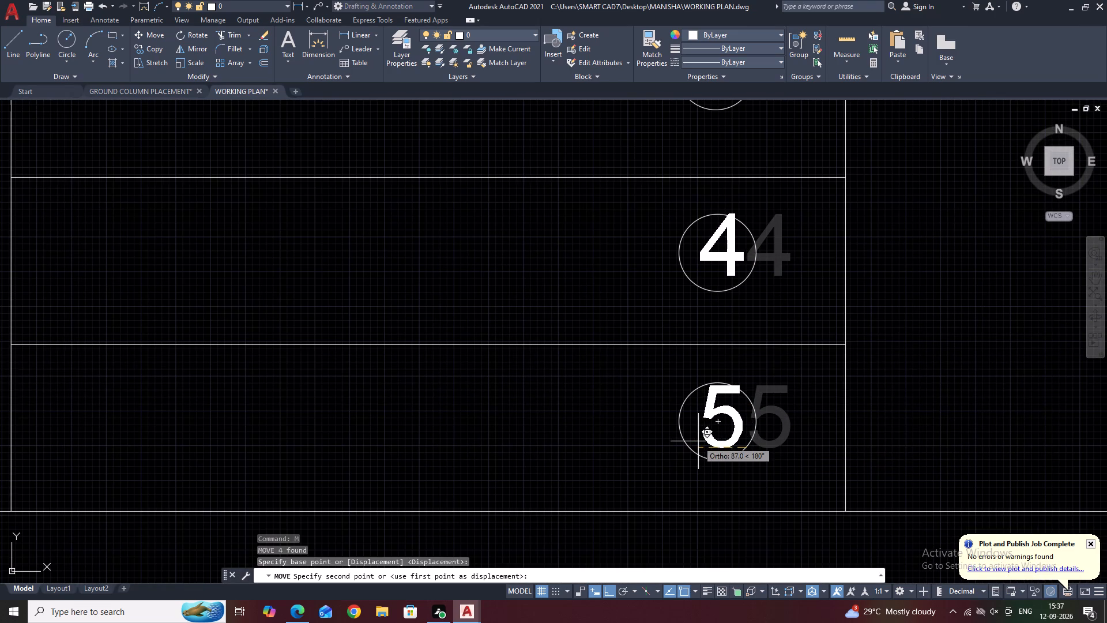
{"action": "left_click", "coordinate": [691, 452]}
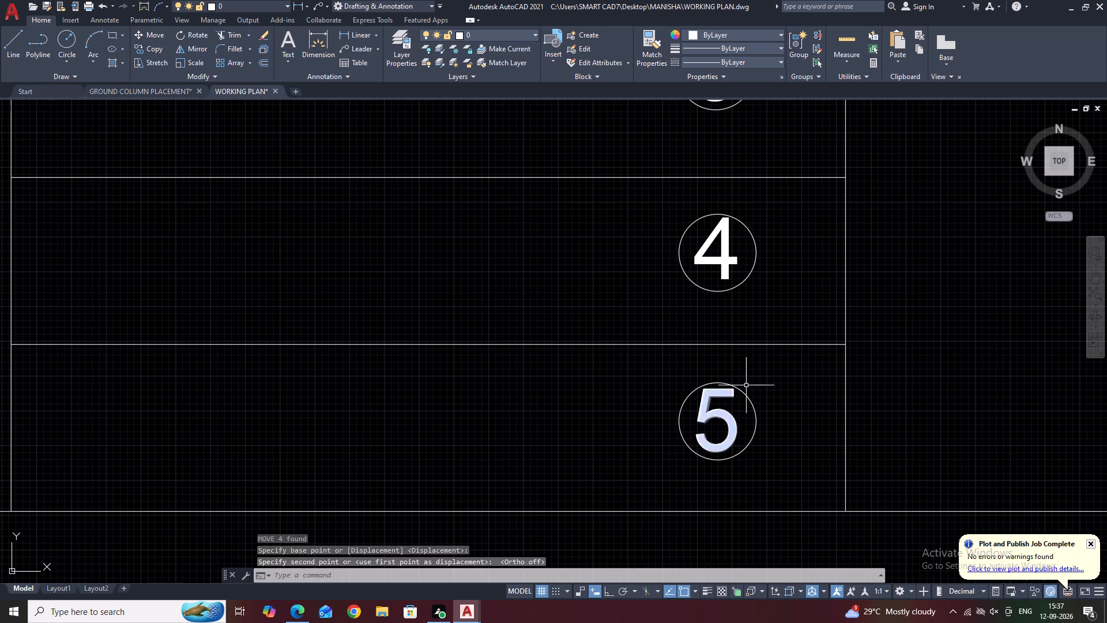
Move the digit 1 to the centre of its circle on the first tread.
{"action": "scroll", "coordinate": [752, 380], "scroll_direction": "down", "scroll_amount": 3}
{"action": "middle_click_drag", "start_coordinate": [752, 384], "coordinate": [755, 419]}
{"action": "middle_click_drag", "start_coordinate": [746, 348], "coordinate": [751, 366]}
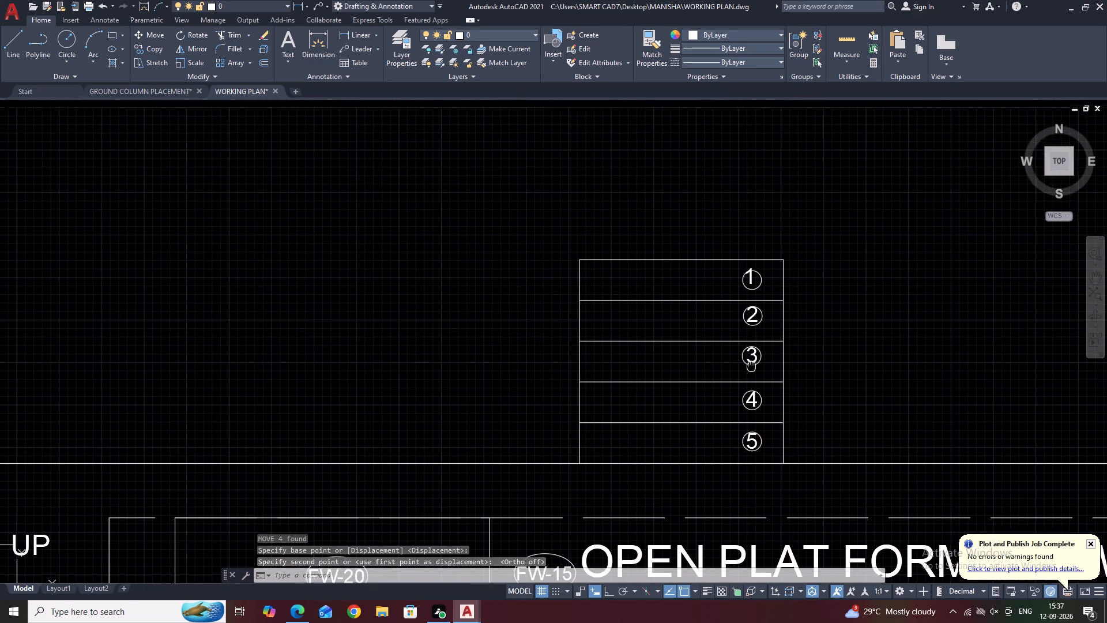
{"action": "scroll", "coordinate": [747, 281], "scroll_direction": "up", "scroll_amount": 3}
{"action": "left_click", "coordinate": [763, 267]}
{"action": "left_click_drag", "start_coordinate": [745, 290], "coordinate": [740, 296]}
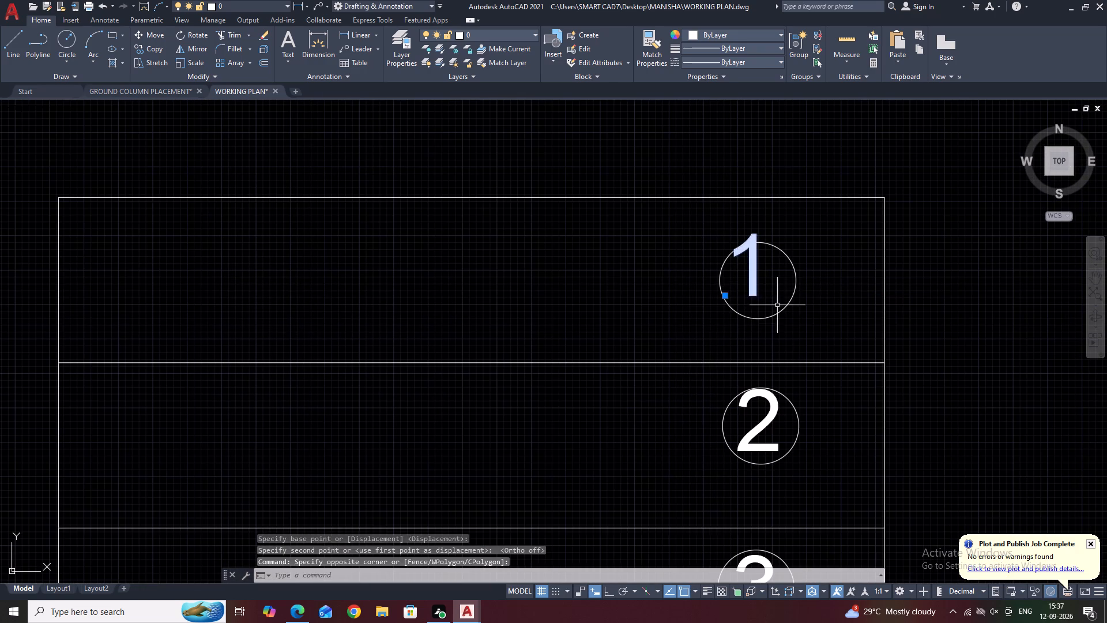
{"action": "middle_click_drag", "start_coordinate": [788, 329], "coordinate": [831, 385]}
{"action": "scroll", "coordinate": [839, 384], "scroll_direction": "down", "scroll_amount": 1}
{"action": "key", "text": "m"}
{"action": "key", "text": "space"}
{"action": "scroll", "coordinate": [831, 362], "scroll_direction": "up", "scroll_amount": 3}
{"action": "left_click", "coordinate": [796, 305]}
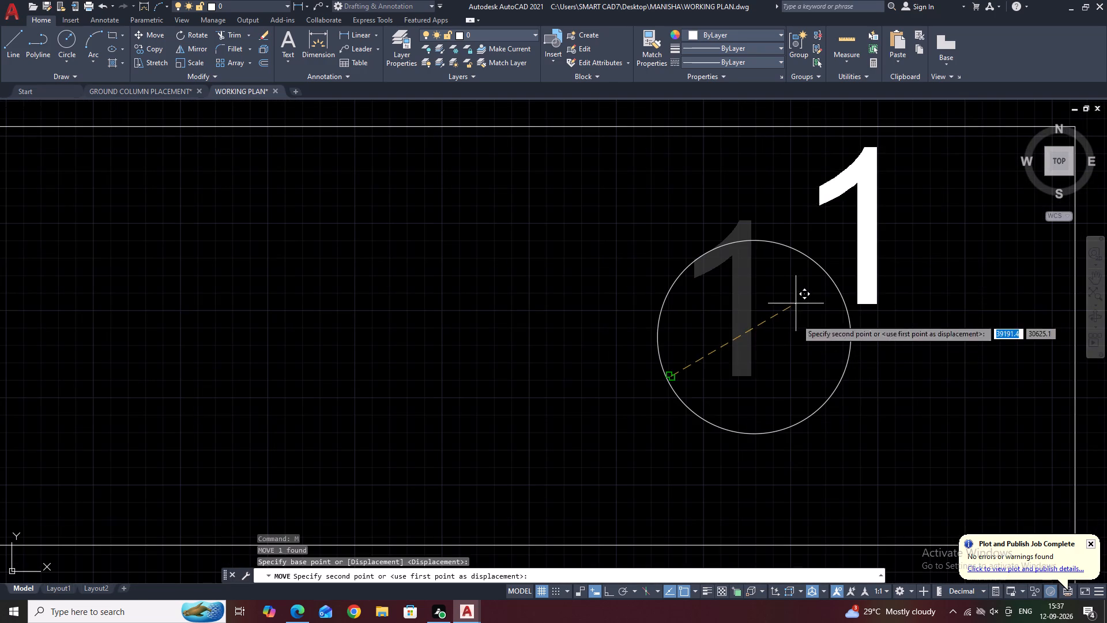
{"action": "left_click", "coordinate": [690, 409]}
Examine the new flight's circled numbers 1 to 5 and its position beside the open platform.
{"action": "scroll", "coordinate": [731, 332], "scroll_direction": "down", "scroll_amount": 3}
{"action": "middle_click_drag", "start_coordinate": [748, 424], "coordinate": [747, 423]}
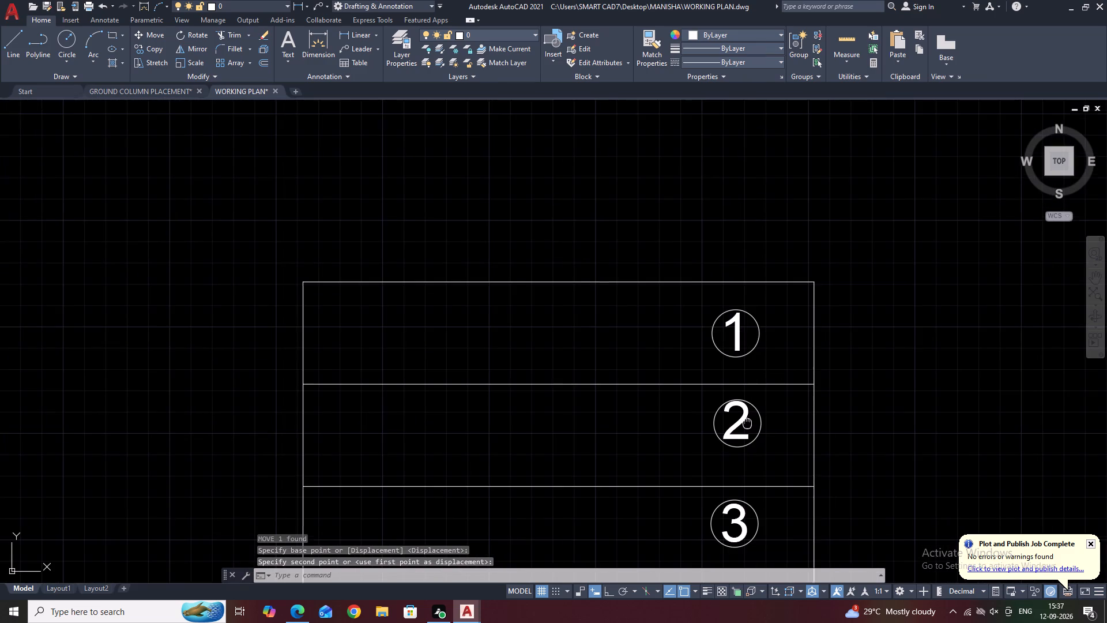
{"action": "middle_click_drag", "start_coordinate": [747, 423], "coordinate": [765, 312]}
{"action": "middle_click_drag", "start_coordinate": [772, 435], "coordinate": [768, 315]}
{"action": "middle_click_drag", "start_coordinate": [774, 520], "coordinate": [782, 350]}
{"action": "middle_click_drag", "start_coordinate": [761, 333], "coordinate": [773, 356]}
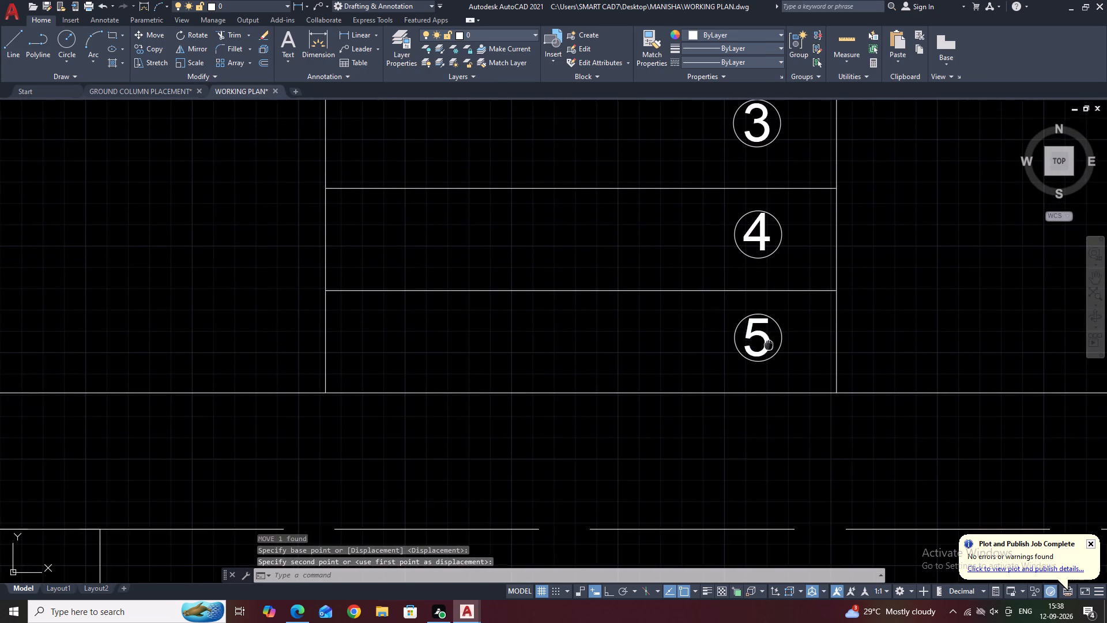
{"action": "middle_click_drag", "start_coordinate": [773, 356], "coordinate": [809, 442]}
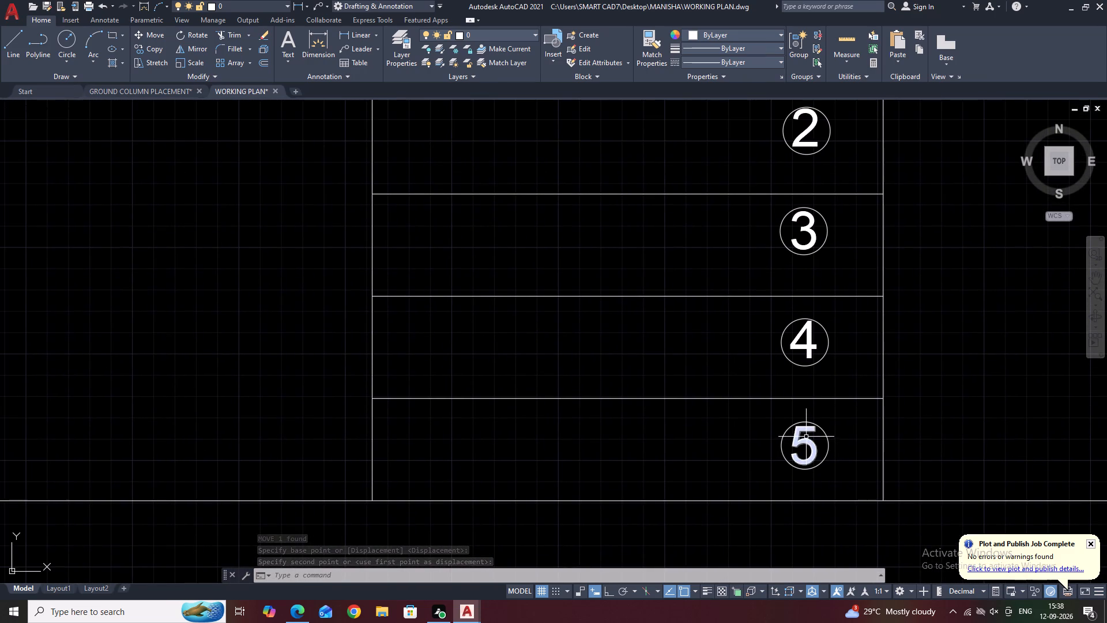
{"action": "middle_click_drag", "start_coordinate": [799, 335], "coordinate": [808, 374]}
{"action": "scroll", "coordinate": [808, 374], "scroll_direction": "down", "scroll_amount": 2}
{"action": "middle_click_drag", "start_coordinate": [826, 313], "coordinate": [818, 376]}
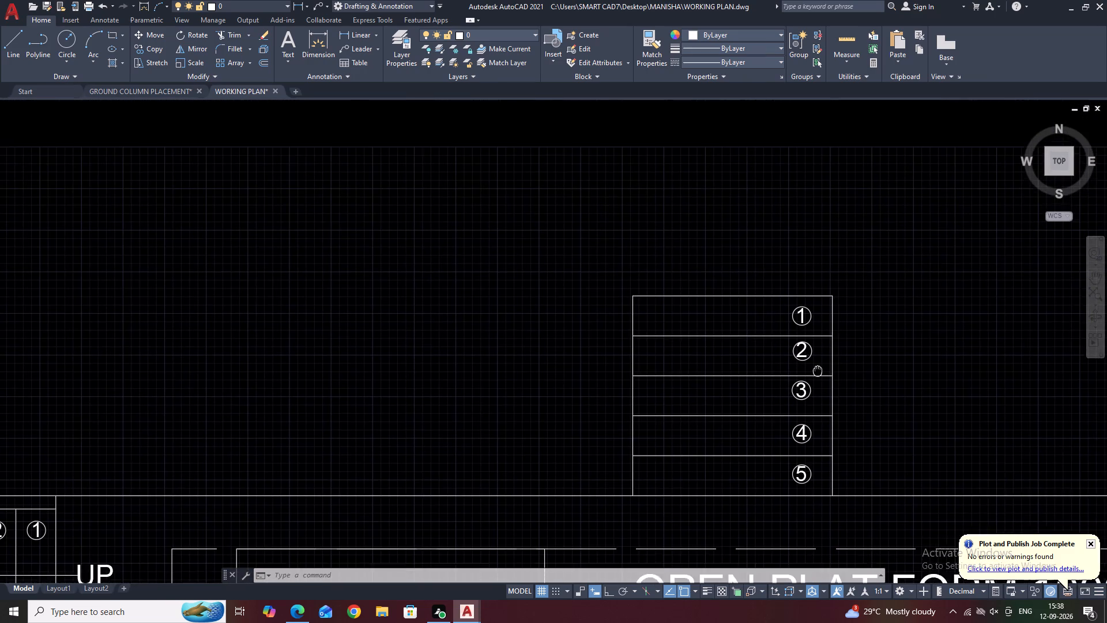
{"action": "middle_click_drag", "start_coordinate": [818, 376], "coordinate": [813, 376]}
{"action": "middle_click_drag", "start_coordinate": [846, 381], "coordinate": [788, 359]}
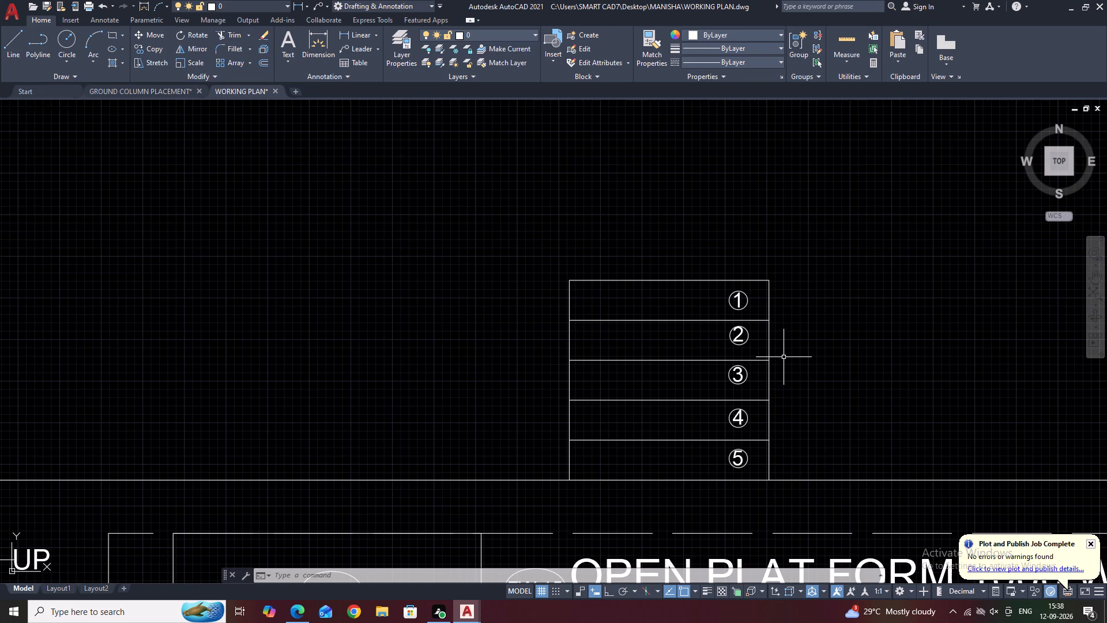
{"action": "scroll", "coordinate": [797, 351], "scroll_direction": "down", "scroll_amount": 2}
{"action": "middle_click_drag", "start_coordinate": [799, 392], "coordinate": [809, 331]}
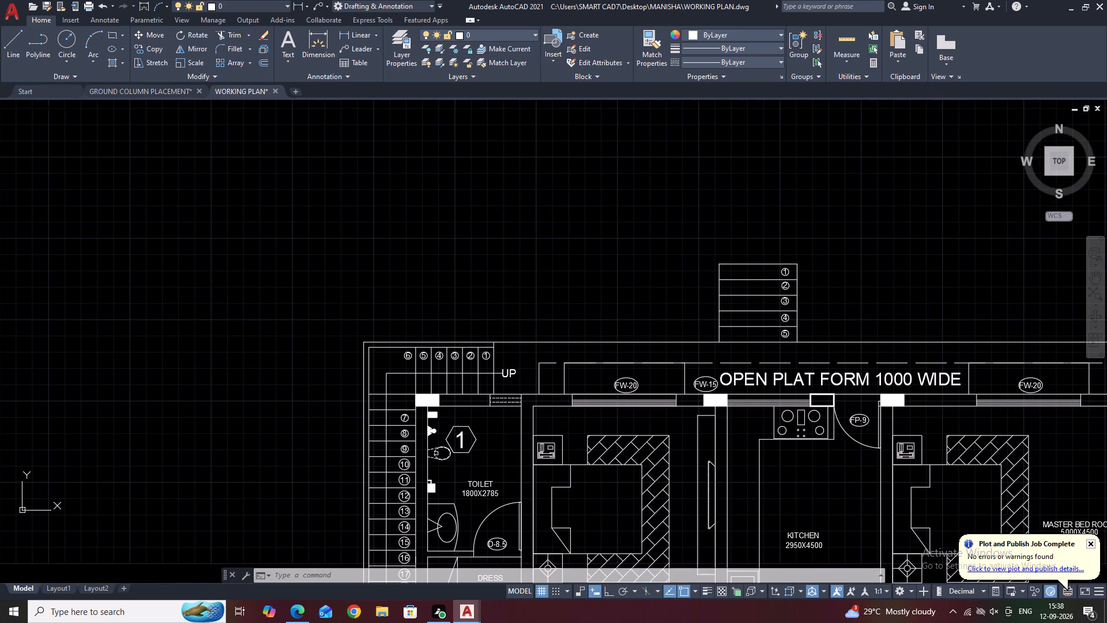
{"action": "scroll", "coordinate": [766, 273], "scroll_direction": "up", "scroll_amount": 1}
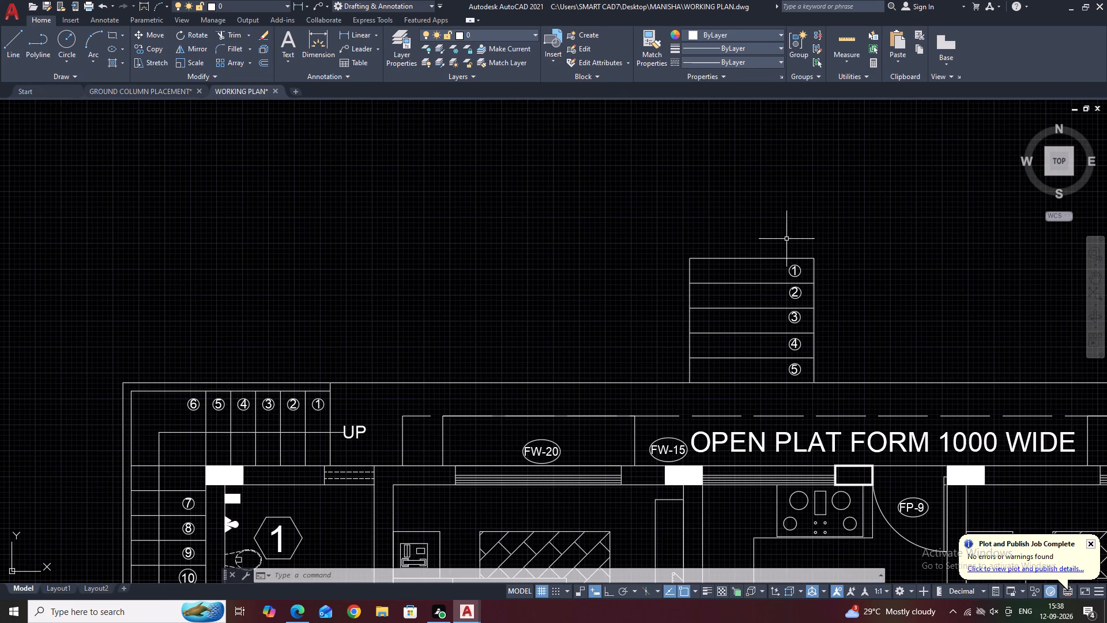
Move the circled numbers 1 to 5 together one tread down the new flight, placing 5 on the open platform.
{"action": "left_click", "coordinate": [780, 235]}
{"action": "left_click", "coordinate": [805, 394]}
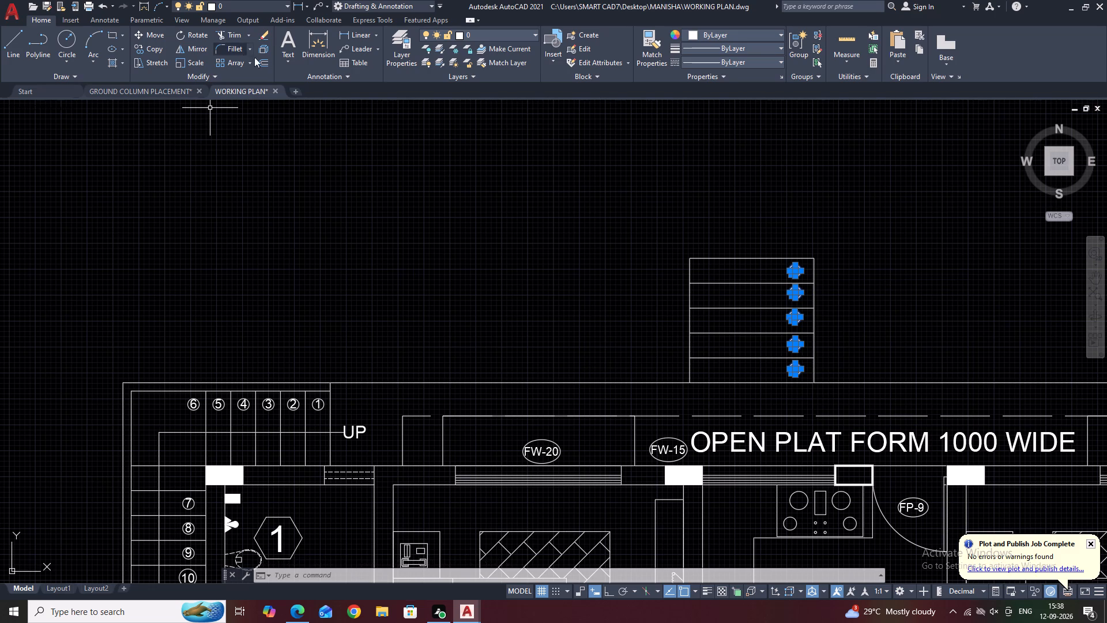
{"action": "left_click", "coordinate": [152, 32]}
{"action": "middle_click_drag", "start_coordinate": [831, 387], "coordinate": [771, 328]}
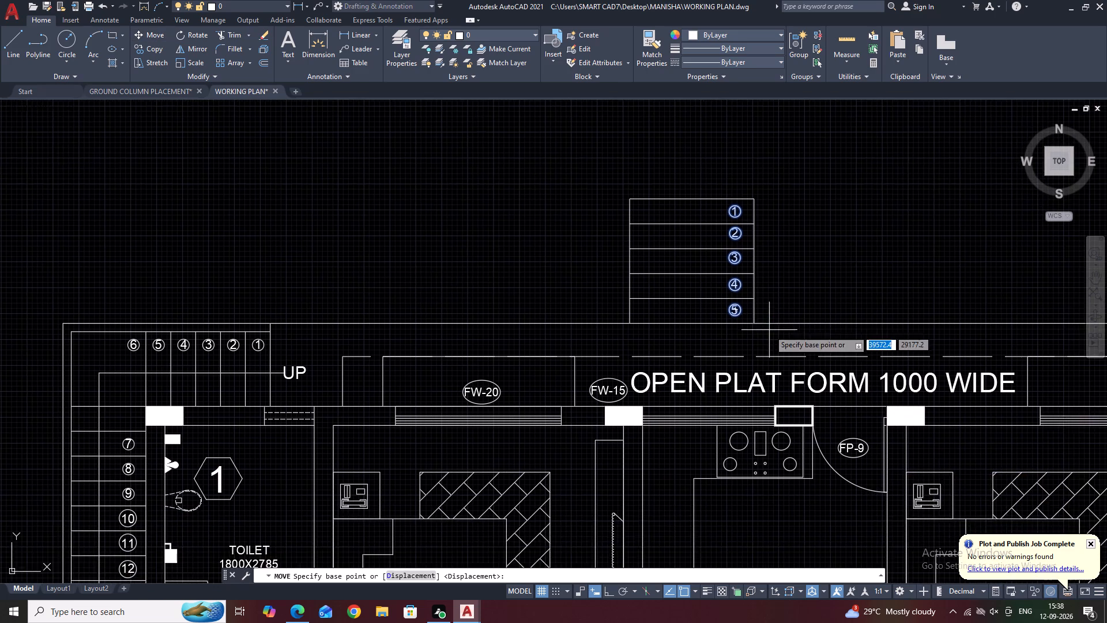
{"action": "scroll", "coordinate": [729, 328], "scroll_direction": "up", "scroll_amount": 2}
{"action": "left_click", "coordinate": [739, 297]}
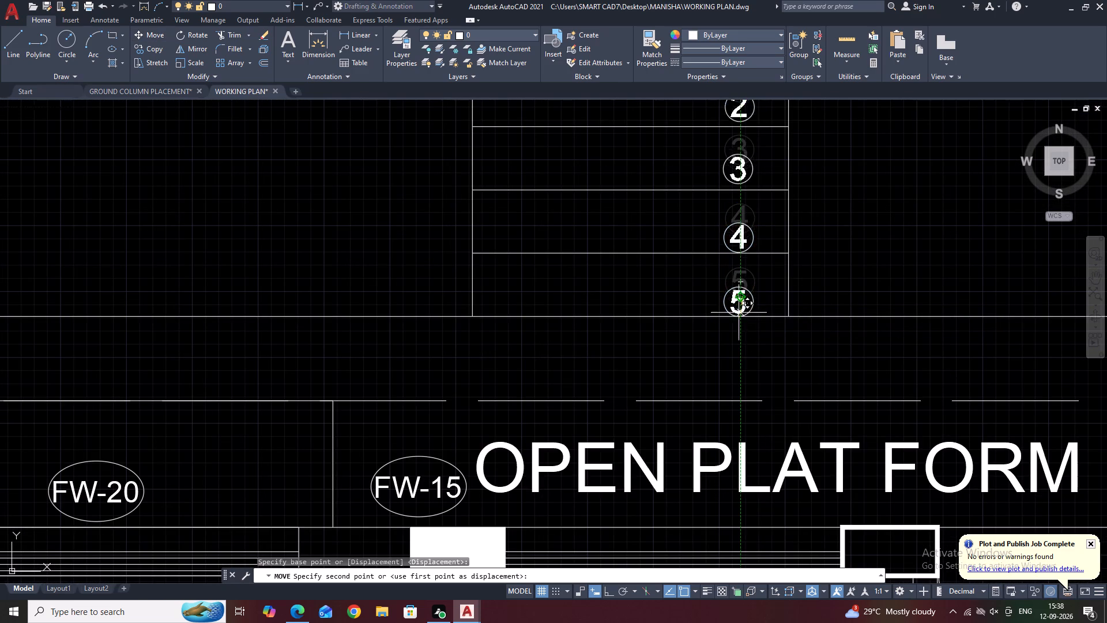
{"action": "left_click", "coordinate": [742, 363]}
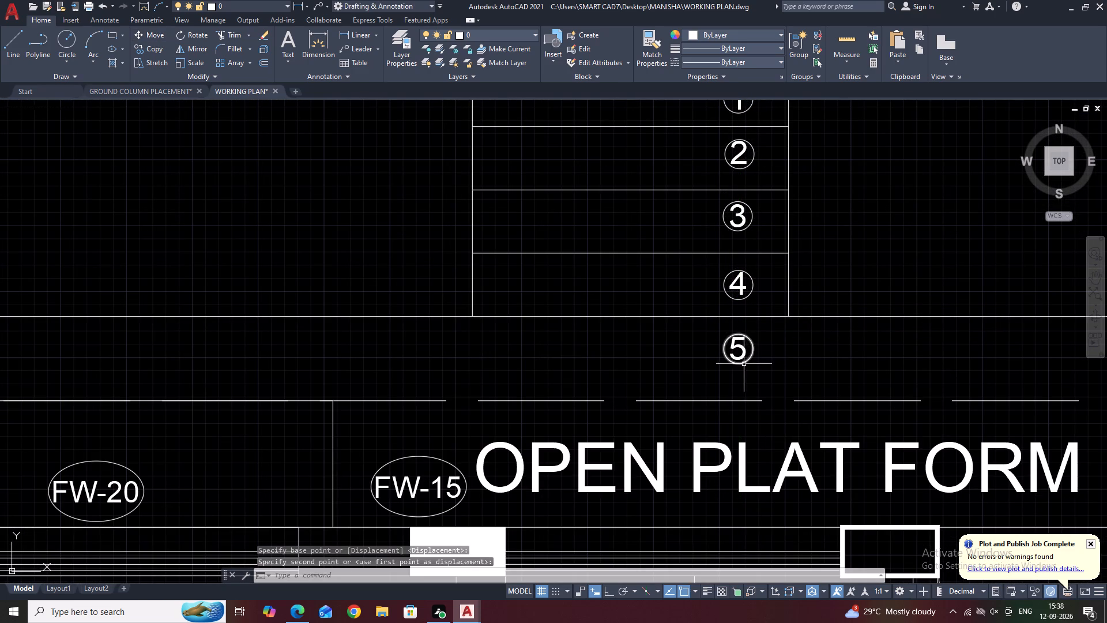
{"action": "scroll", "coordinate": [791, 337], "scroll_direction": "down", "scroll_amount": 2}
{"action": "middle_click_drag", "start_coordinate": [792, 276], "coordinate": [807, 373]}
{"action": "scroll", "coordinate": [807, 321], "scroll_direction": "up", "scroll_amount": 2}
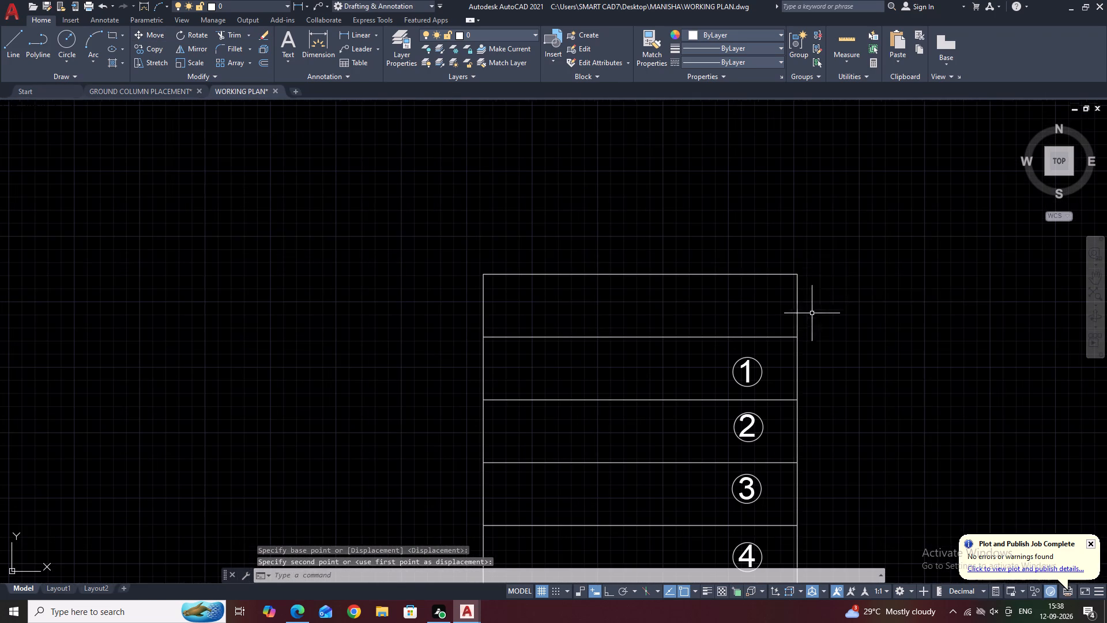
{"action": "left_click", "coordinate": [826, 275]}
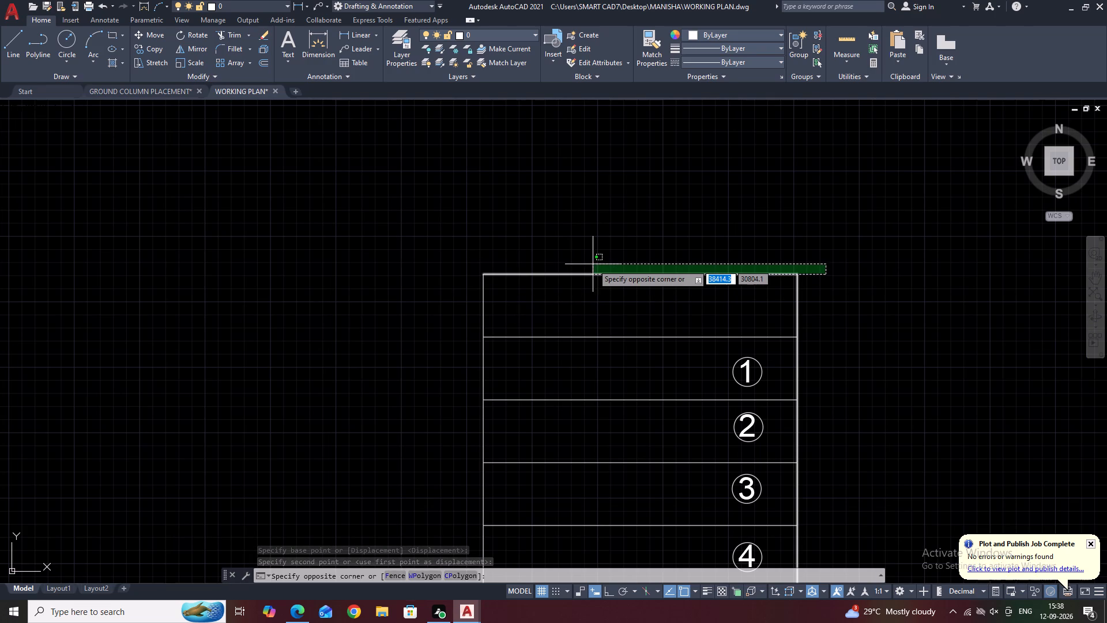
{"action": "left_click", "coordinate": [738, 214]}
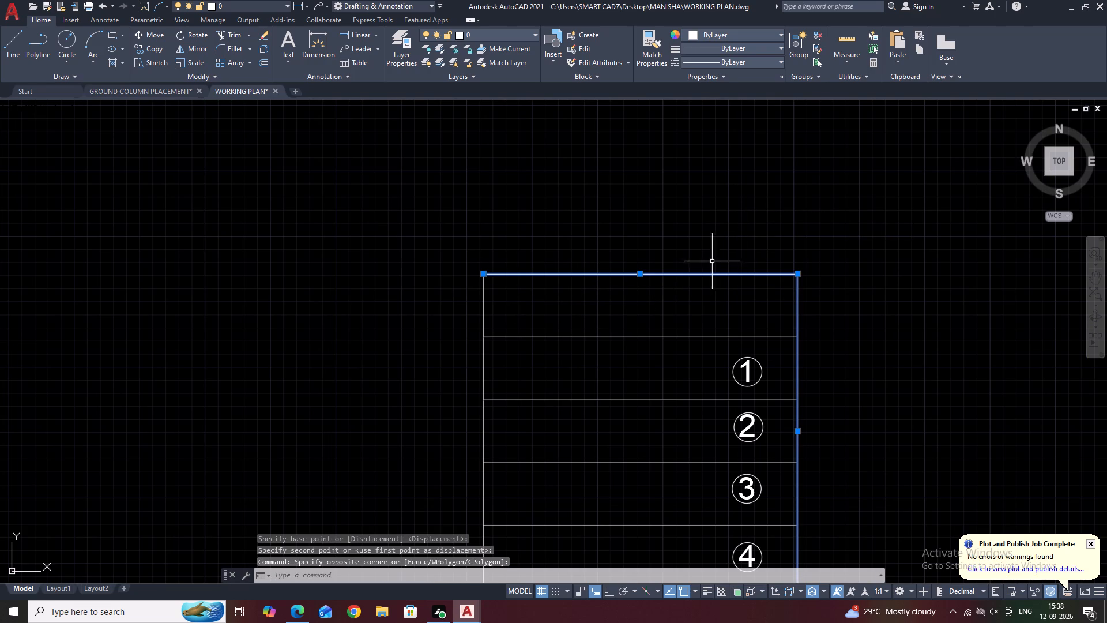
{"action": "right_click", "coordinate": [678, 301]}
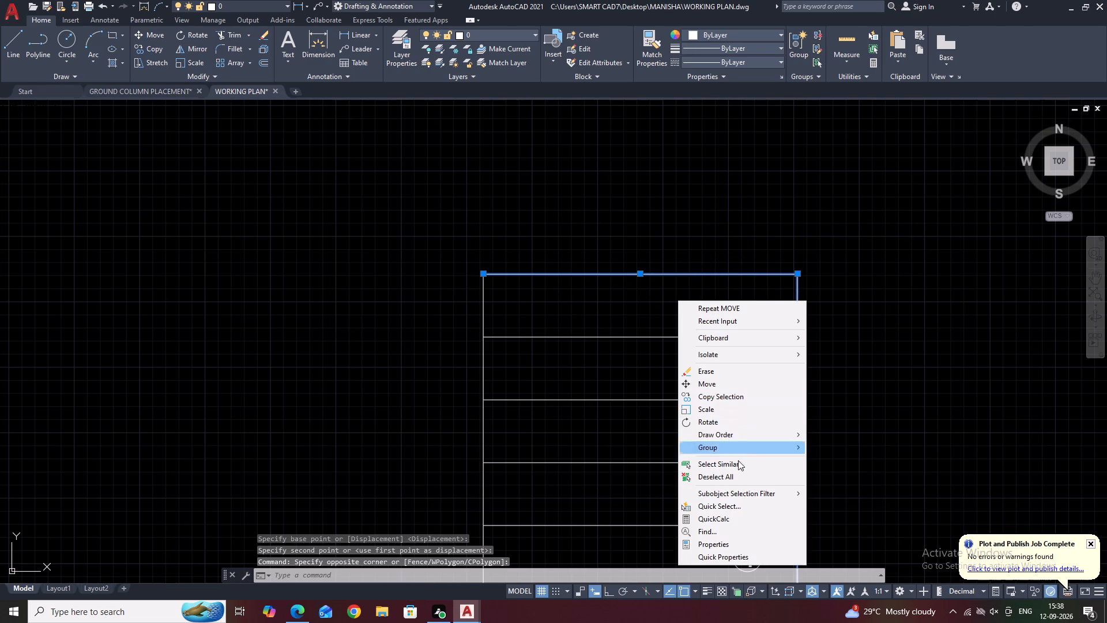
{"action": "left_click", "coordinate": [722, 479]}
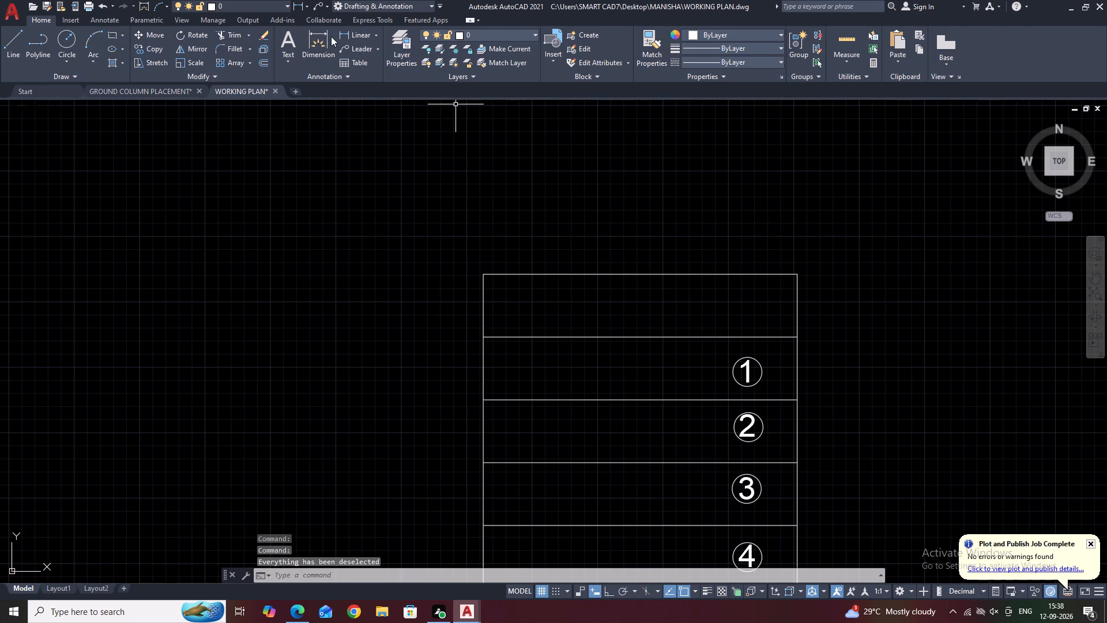
Trim away the new flight's unnumbered outermost tread, removing its outer edge line and both side line segments above number 1.
{"action": "left_click", "coordinate": [233, 36]}
{"action": "left_click", "coordinate": [634, 275]}
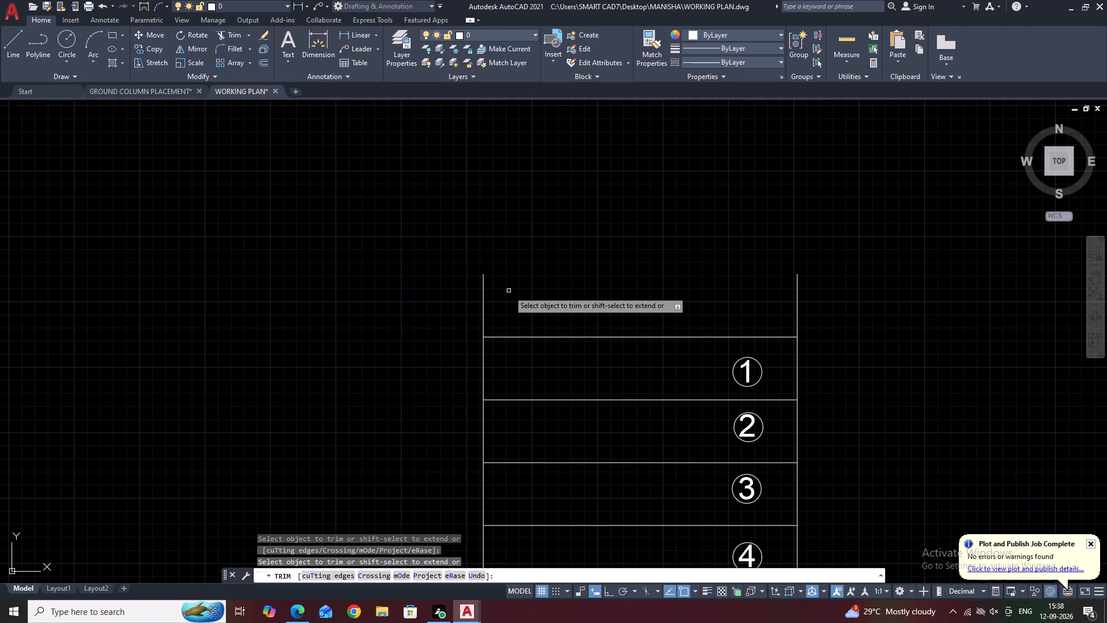
{"action": "left_click", "coordinate": [503, 288]}
{"action": "left_click", "coordinate": [417, 285]}
{"action": "left_click", "coordinate": [548, 287]}
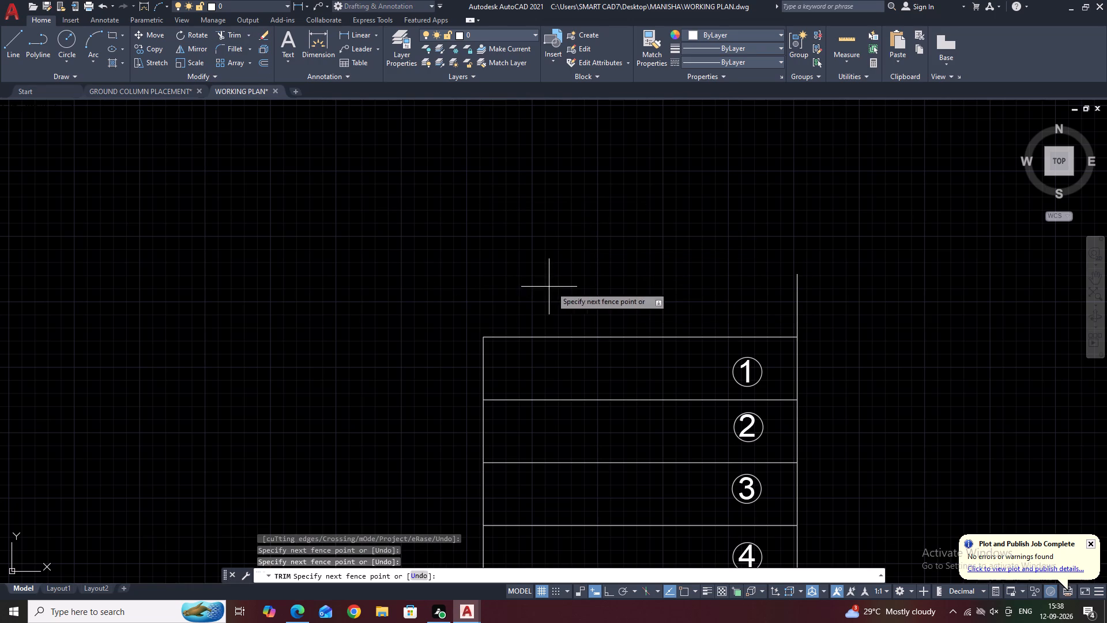
{"action": "left_click", "coordinate": [859, 302]}
{"action": "right_click", "coordinate": [576, 194]}
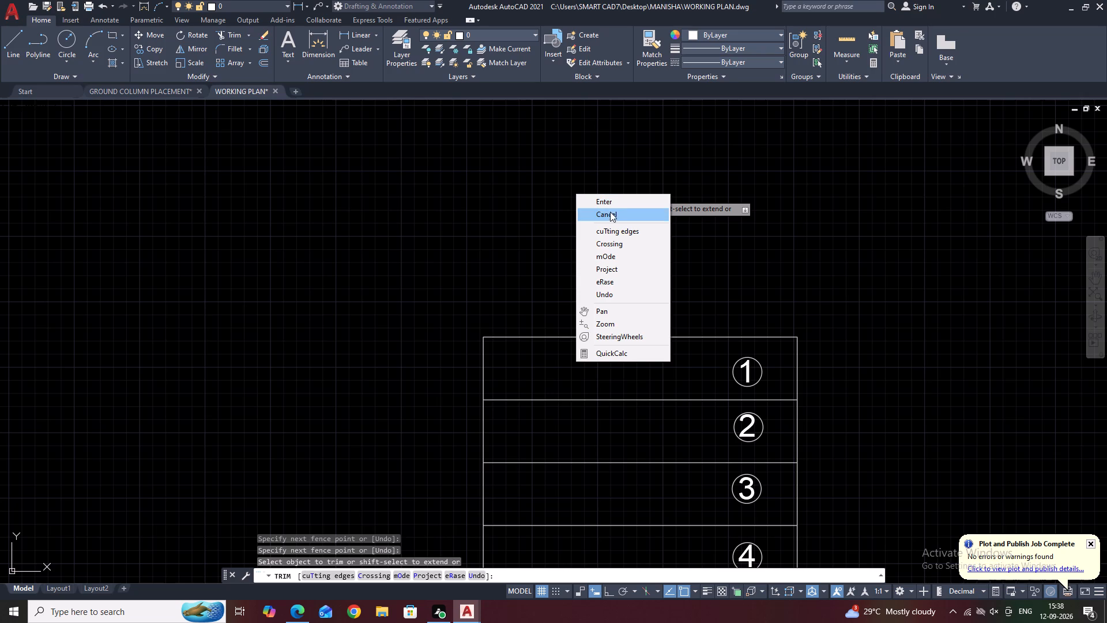
{"action": "left_click", "coordinate": [495, 174]}
{"action": "right_click", "coordinate": [489, 186]}
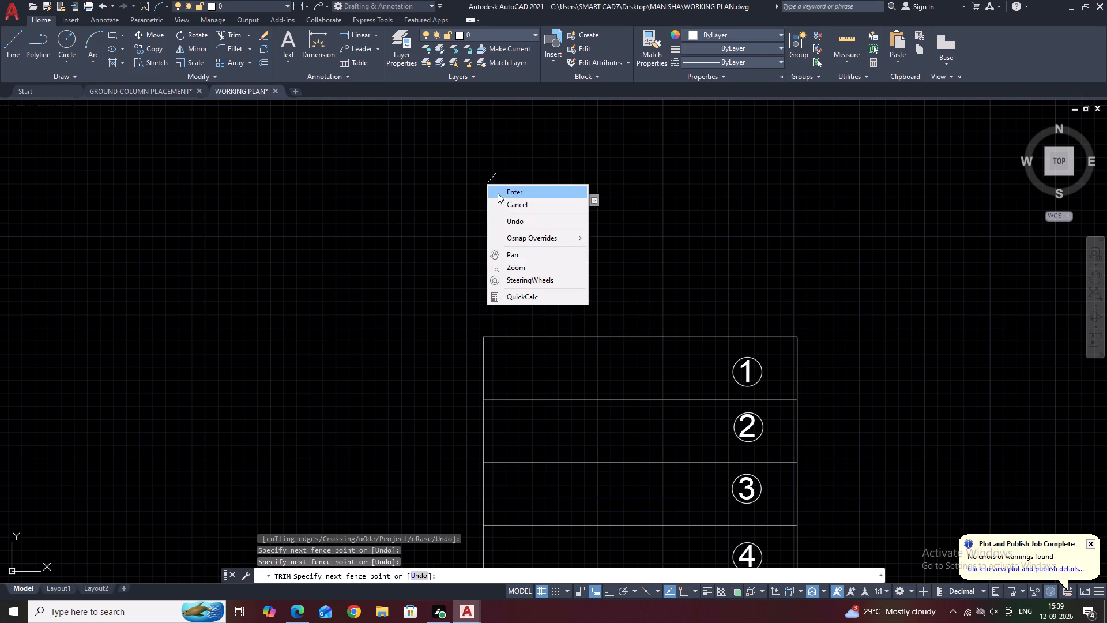
{"action": "left_click", "coordinate": [514, 206]}
Examine the shortened flight and its position against the open platform and main staircase.
{"action": "scroll", "coordinate": [703, 172], "scroll_direction": "down", "scroll_amount": 2}
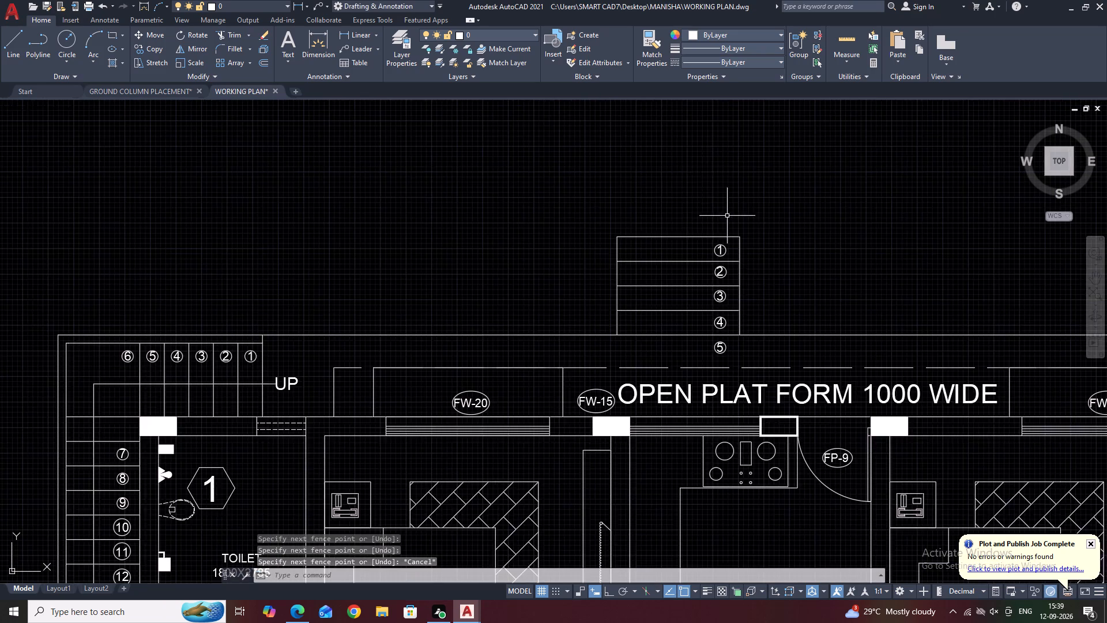
{"action": "scroll", "coordinate": [735, 224], "scroll_direction": "down", "scroll_amount": 1}
{"action": "middle_click_drag", "start_coordinate": [752, 240], "coordinate": [784, 224]}
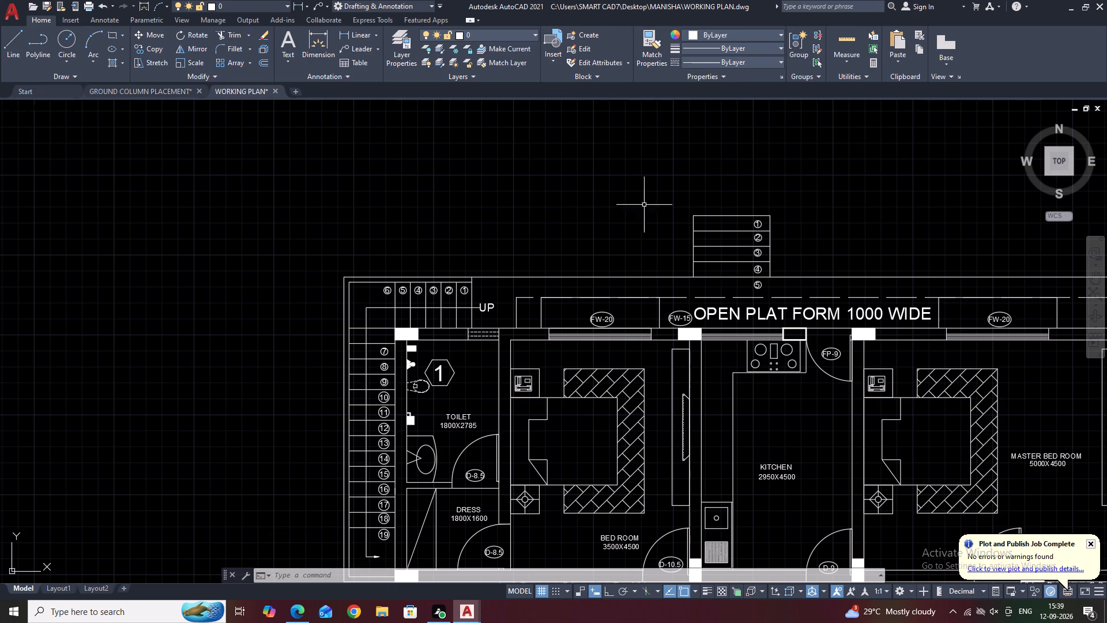
{"action": "middle_click_drag", "start_coordinate": [799, 254], "coordinate": [662, 316]}
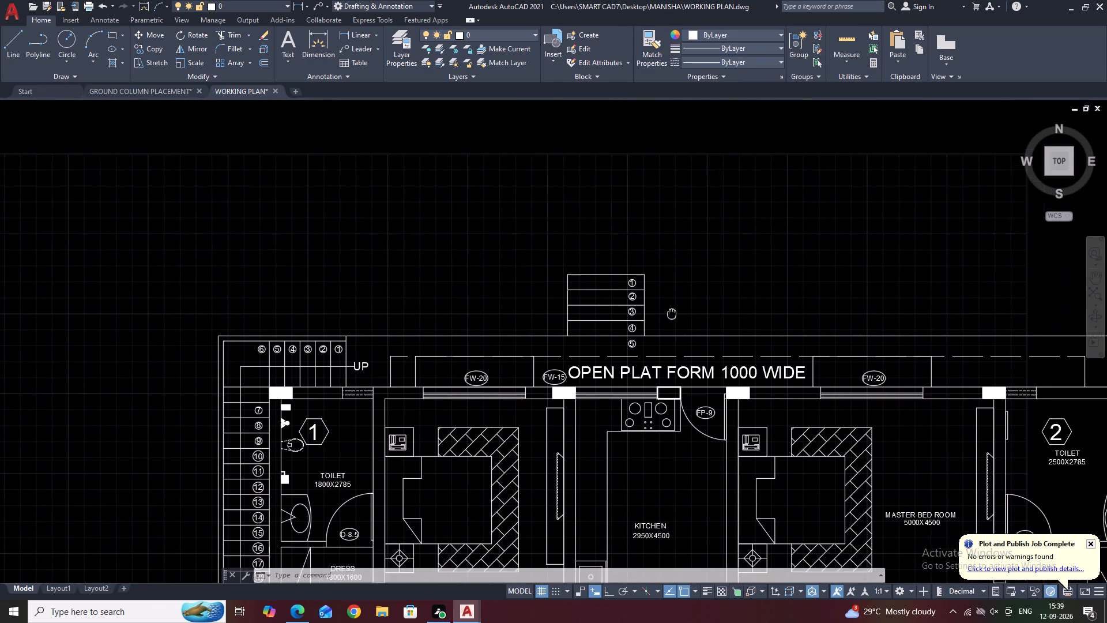
{"action": "middle_click_drag", "start_coordinate": [662, 316], "coordinate": [517, 347]}
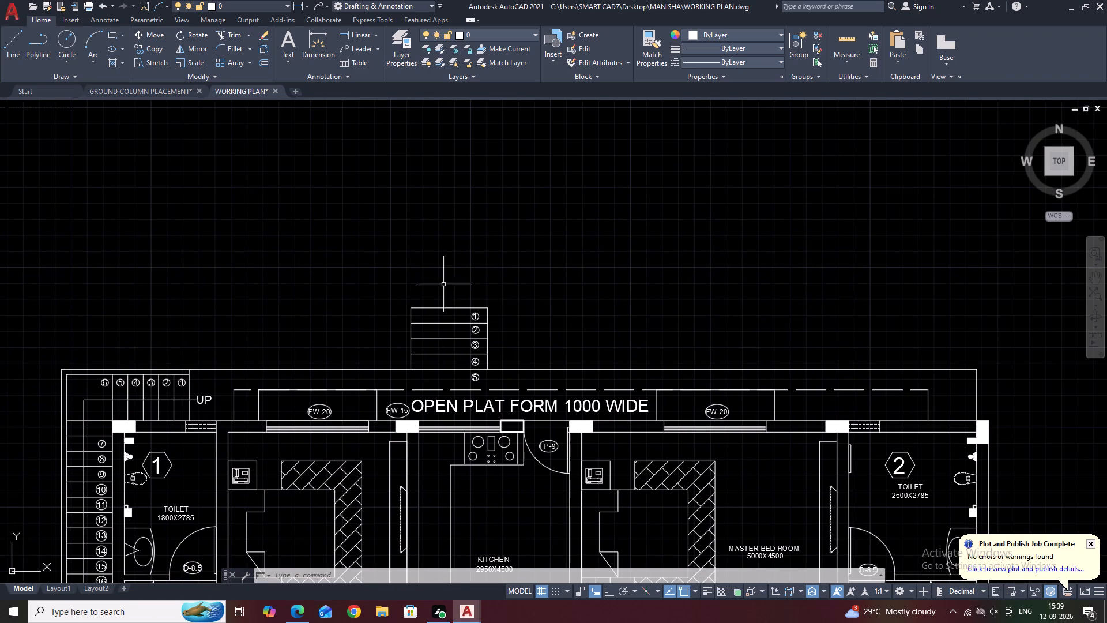
{"action": "scroll", "coordinate": [430, 275], "scroll_direction": "up", "scroll_amount": 1}
{"action": "middle_click_drag", "start_coordinate": [616, 363], "coordinate": [581, 443]}
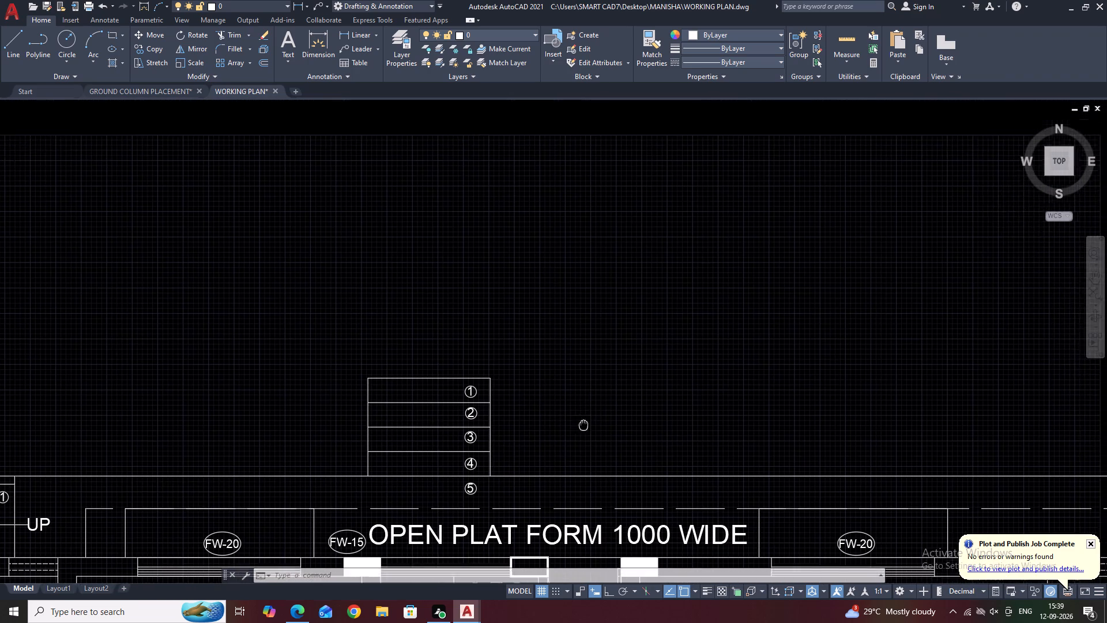
{"action": "middle_click_drag", "start_coordinate": [581, 443], "coordinate": [569, 477]}
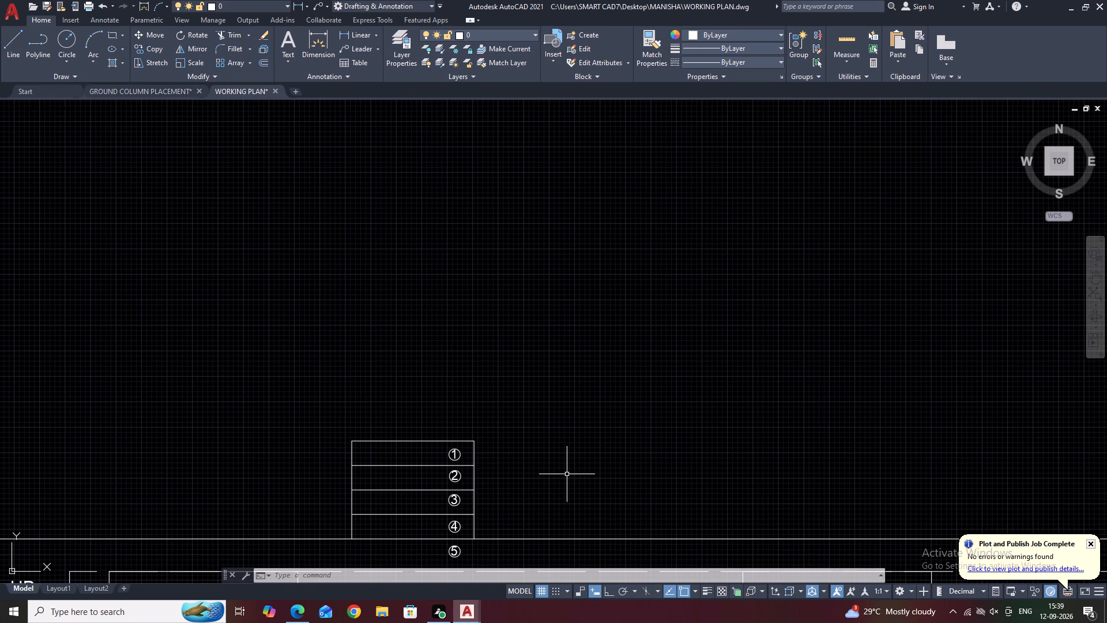
Offset the open platform's dashed outline 150 outward, towards the new flight.
{"action": "scroll", "coordinate": [708, 467], "scroll_direction": "down", "scroll_amount": 2}
{"action": "middle_click_drag", "start_coordinate": [728, 494], "coordinate": [722, 403]}
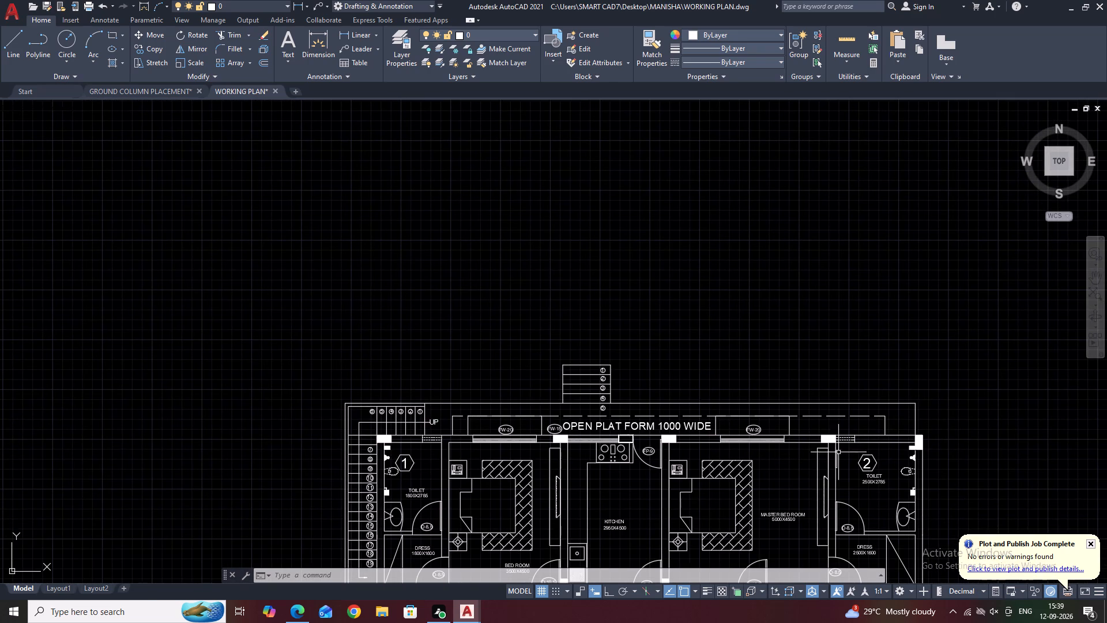
{"action": "middle_click_drag", "start_coordinate": [911, 427], "coordinate": [906, 444]}
{"action": "scroll", "coordinate": [784, 446], "scroll_direction": "up", "scroll_amount": 1}
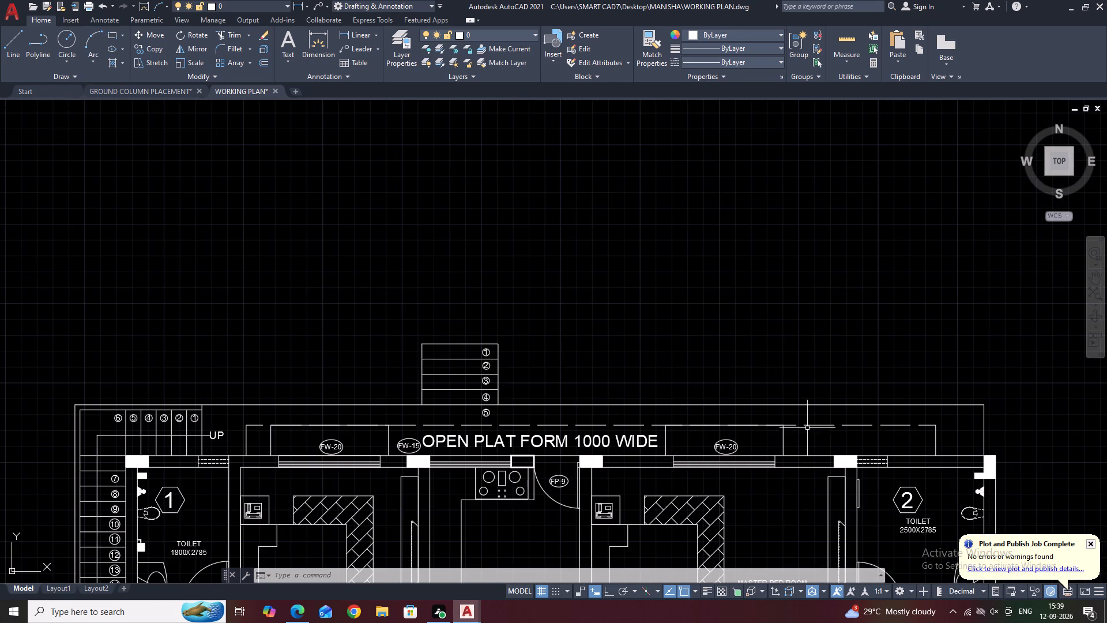
{"action": "left_click", "coordinate": [809, 425]}
{"action": "middle_click_drag", "start_coordinate": [803, 412], "coordinate": [804, 481]}
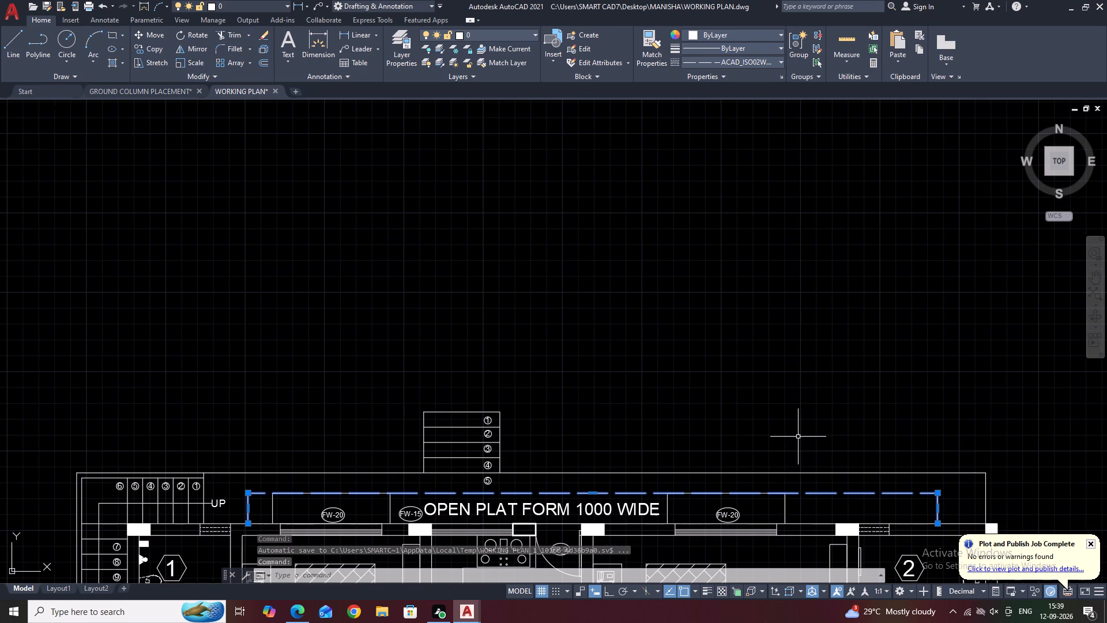
{"action": "type", "text": "O"}
{"action": "key", "text": "space"}
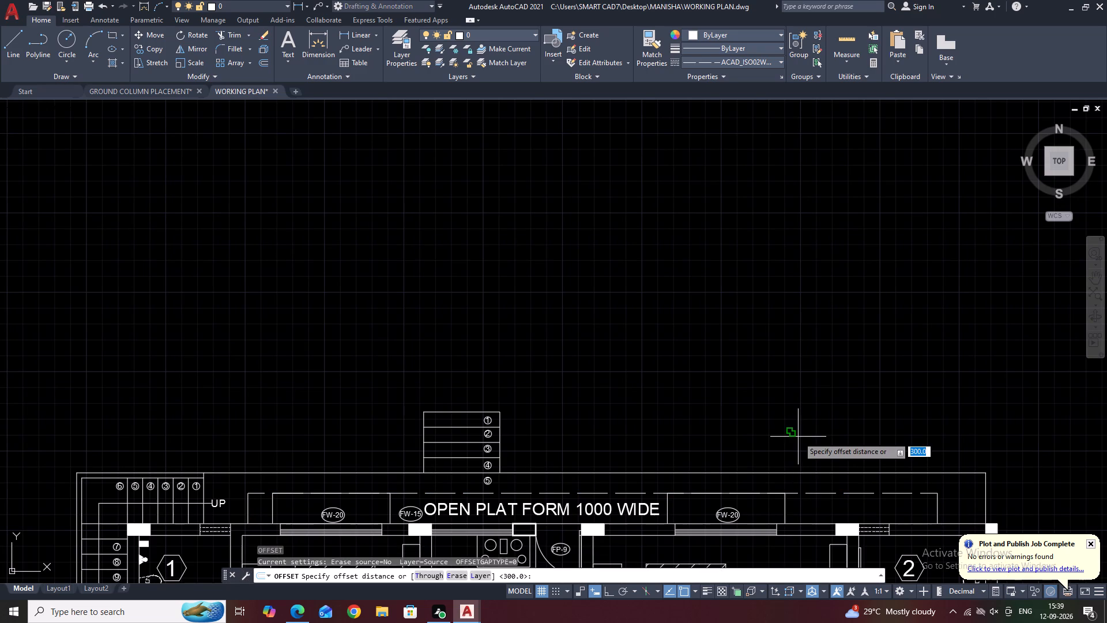
{"action": "type", "text": "150"}
{"action": "key", "text": "Return"}
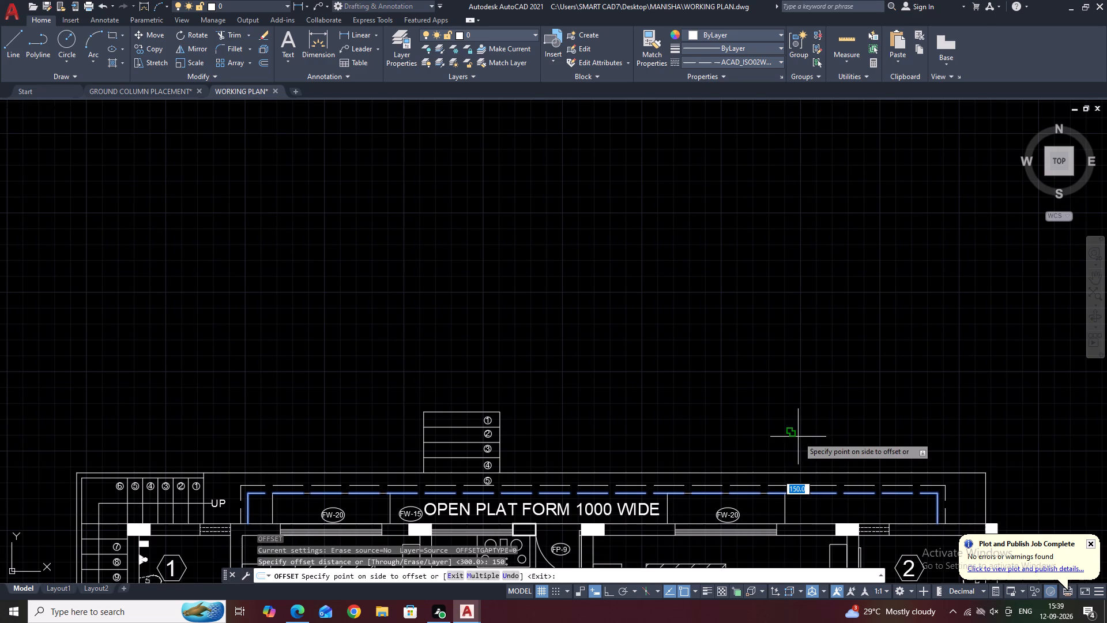
{"action": "left_click_drag", "start_coordinate": [798, 437], "coordinate": [803, 430]}
{"action": "right_click", "coordinate": [804, 412]}
{"action": "left_click", "coordinate": [827, 431]}
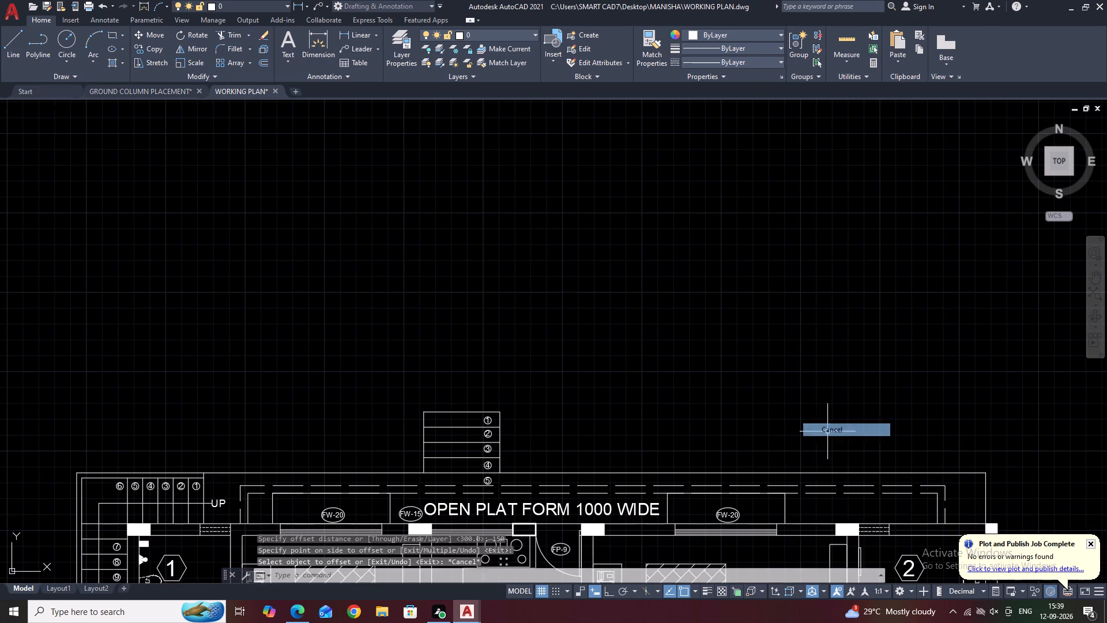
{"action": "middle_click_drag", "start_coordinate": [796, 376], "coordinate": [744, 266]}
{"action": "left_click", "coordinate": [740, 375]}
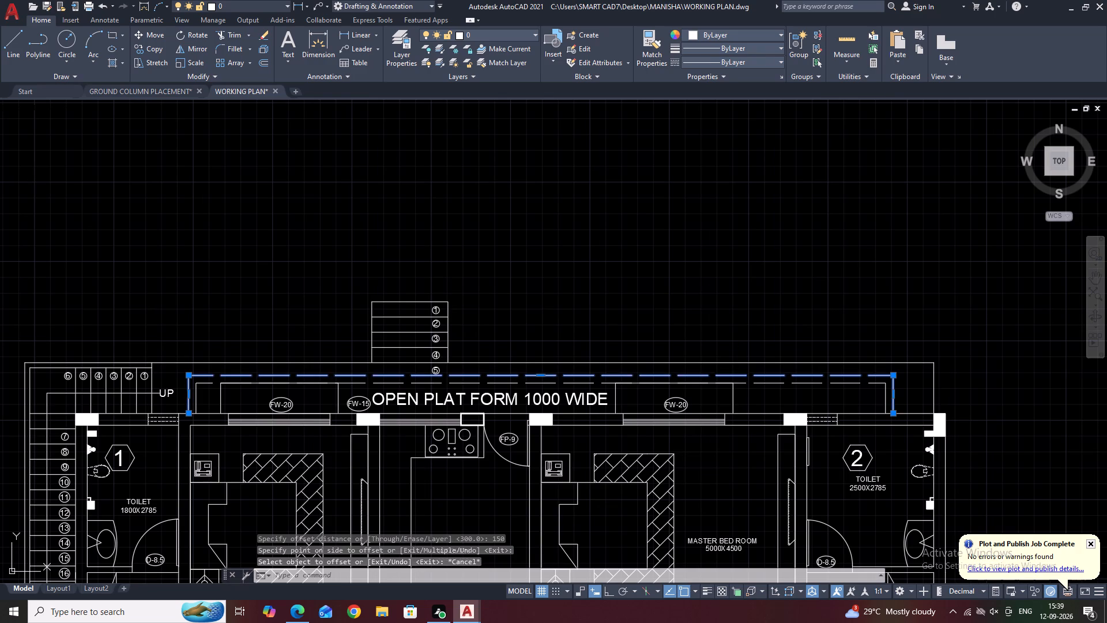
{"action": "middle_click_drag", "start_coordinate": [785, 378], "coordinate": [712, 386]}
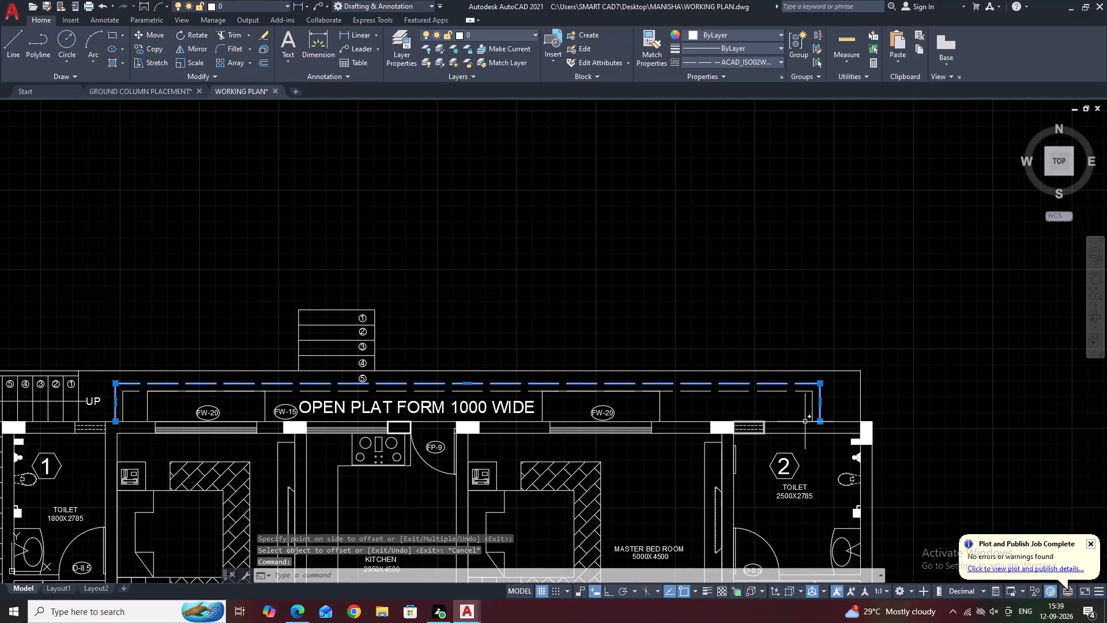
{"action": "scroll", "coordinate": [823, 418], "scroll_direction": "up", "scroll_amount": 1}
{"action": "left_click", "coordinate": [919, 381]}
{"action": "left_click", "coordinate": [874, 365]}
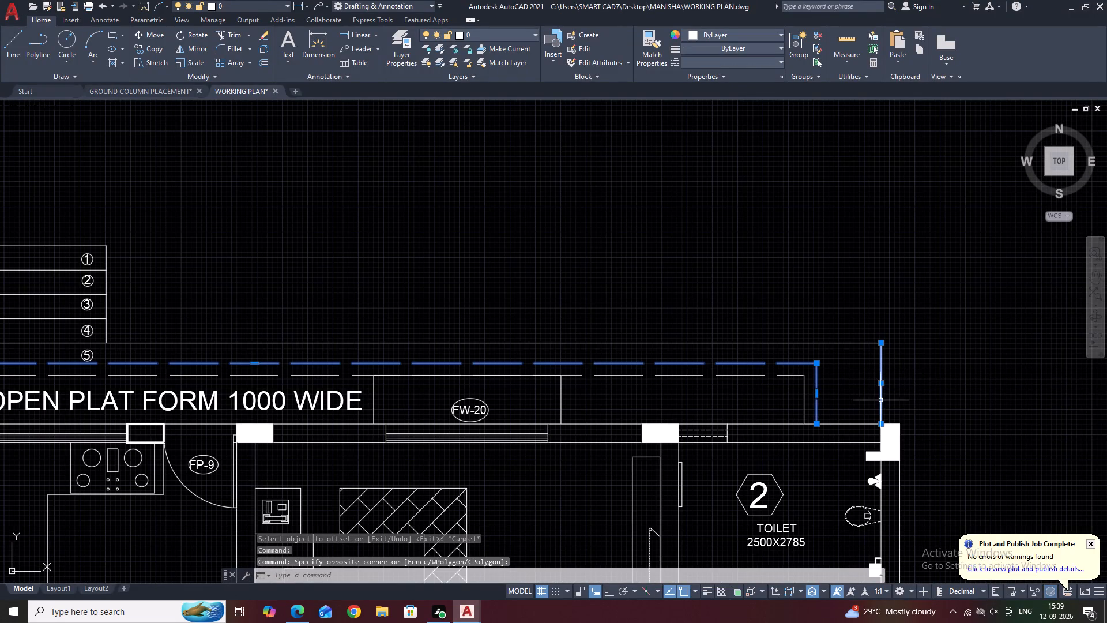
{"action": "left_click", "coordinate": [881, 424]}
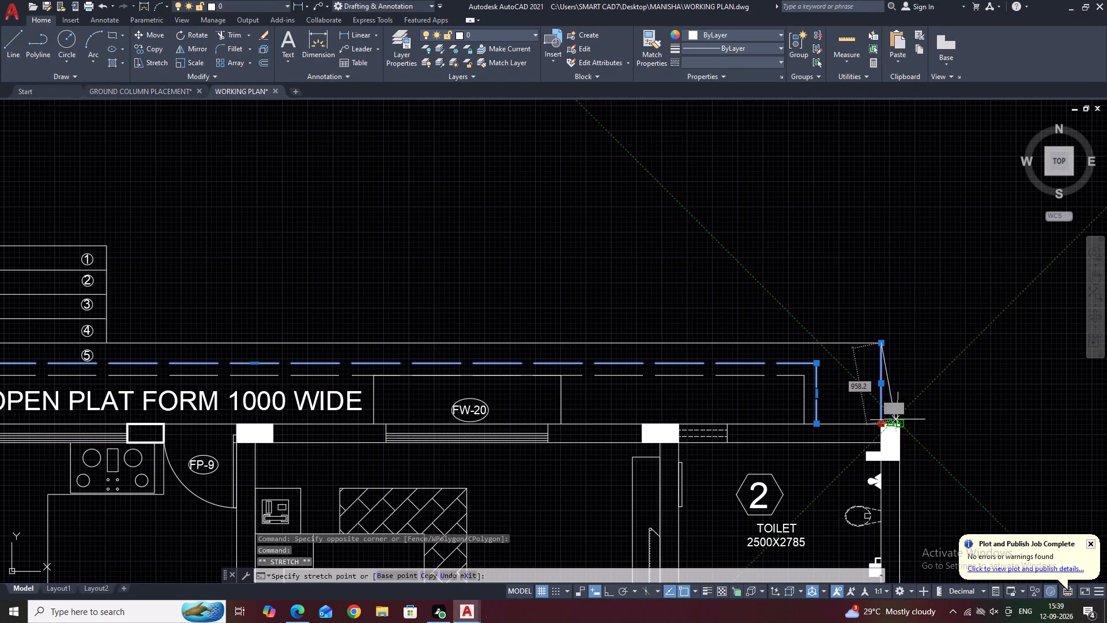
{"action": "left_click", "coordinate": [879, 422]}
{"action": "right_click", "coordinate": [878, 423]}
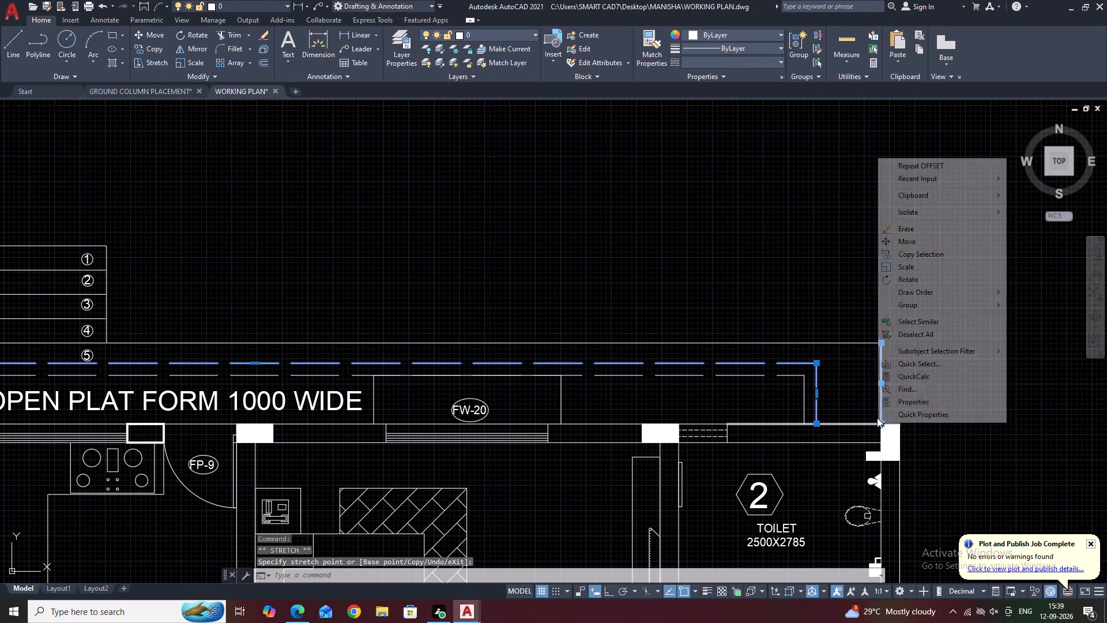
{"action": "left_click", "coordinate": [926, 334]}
Erase the open platform's short vertical outer edge line at the corner of toilet 2.
{"action": "left_click", "coordinate": [912, 380]}
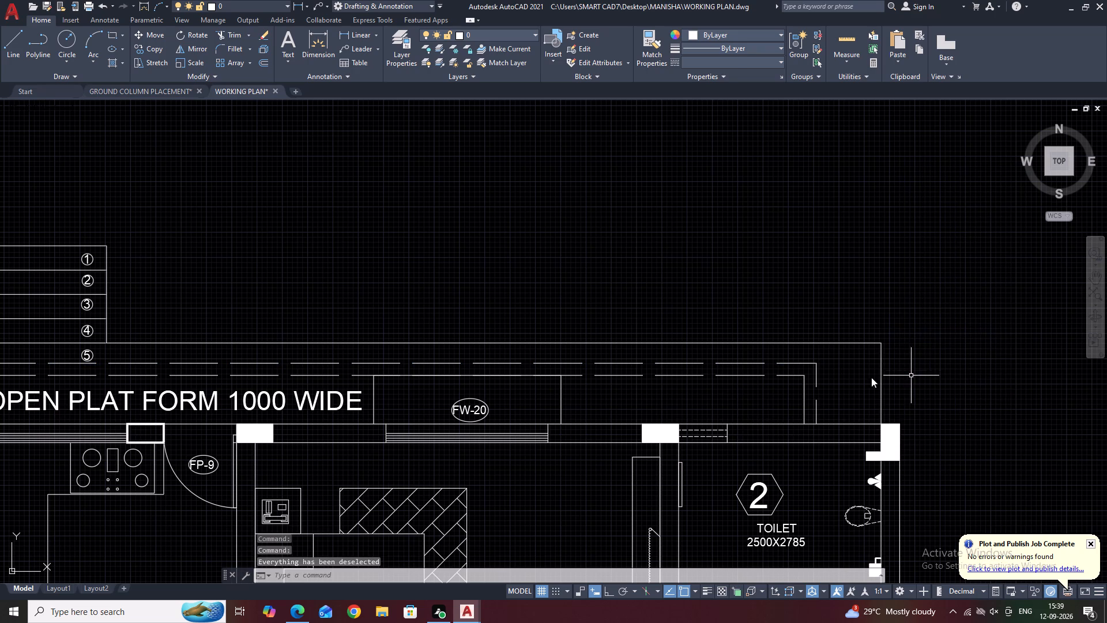
{"action": "left_click", "coordinate": [864, 366]}
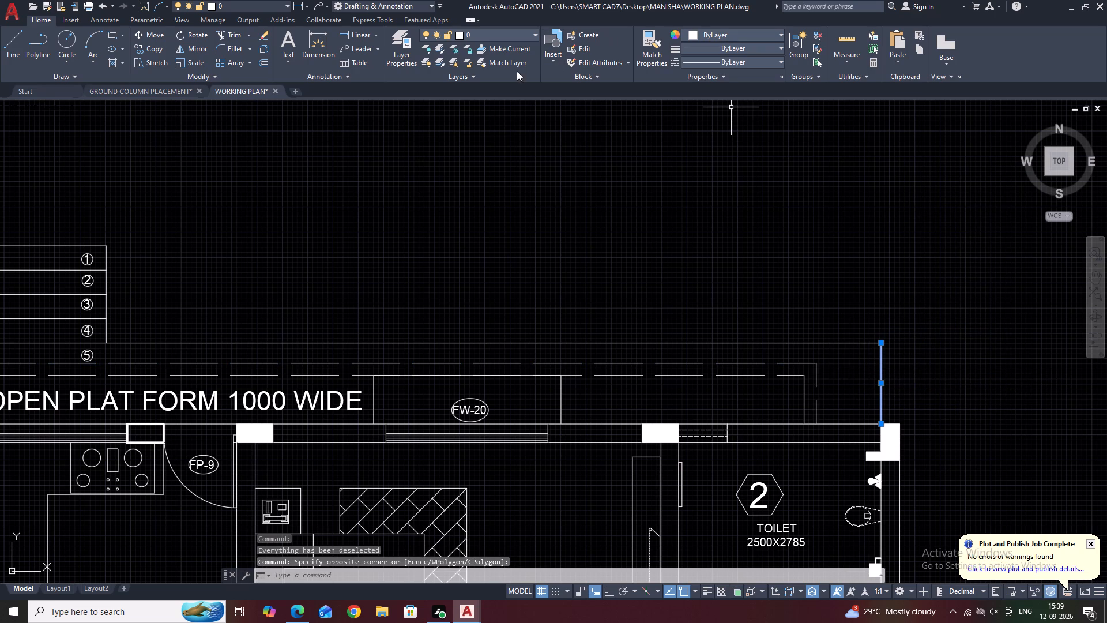
{"action": "right_click", "coordinate": [320, 61]}
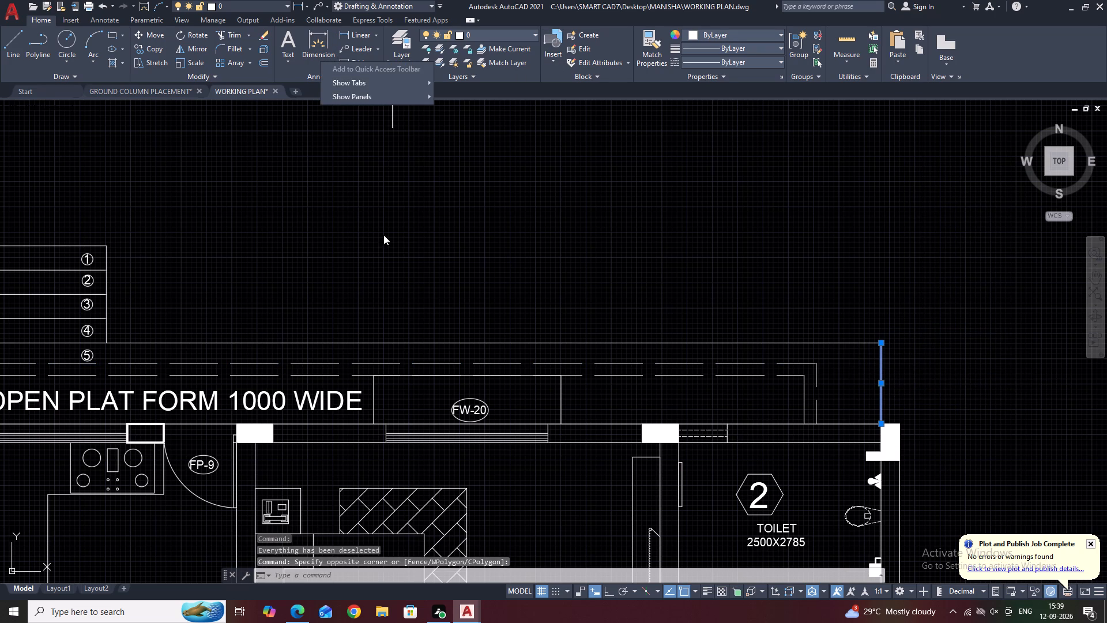
{"action": "right_click", "coordinate": [383, 235]}
{"action": "left_click", "coordinate": [431, 309]}
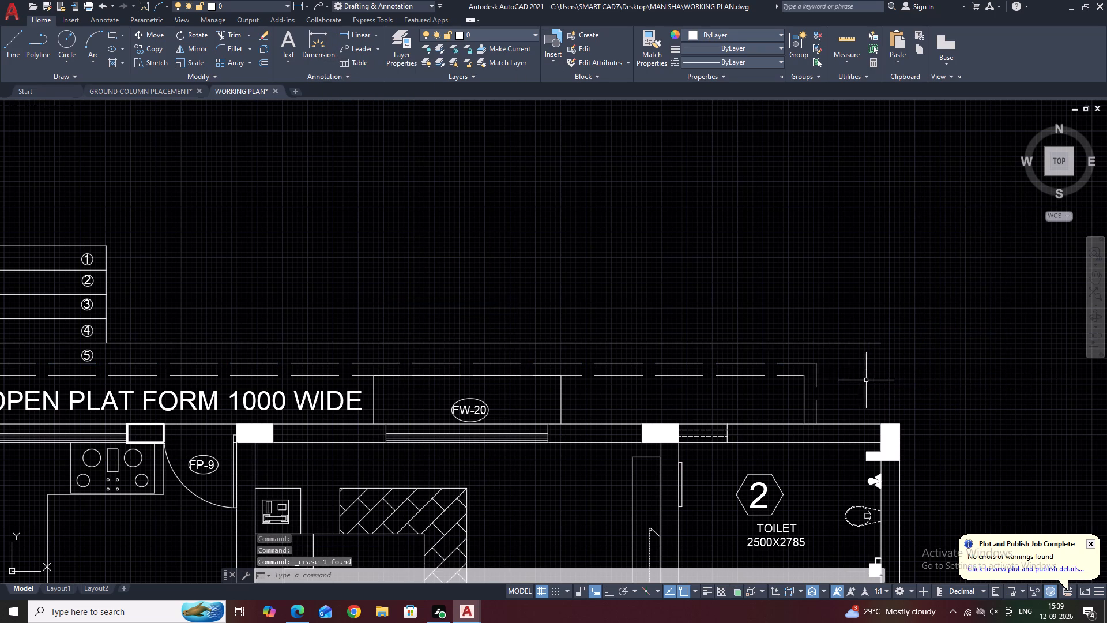
Stretch the outer dashed outline's end edge at toilet 2 outward, in line with the corner column's inner face.
{"action": "scroll", "coordinate": [824, 396], "scroll_direction": "up", "scroll_amount": 1}
{"action": "left_click", "coordinate": [820, 370]}
{"action": "left_click", "coordinate": [802, 401]}
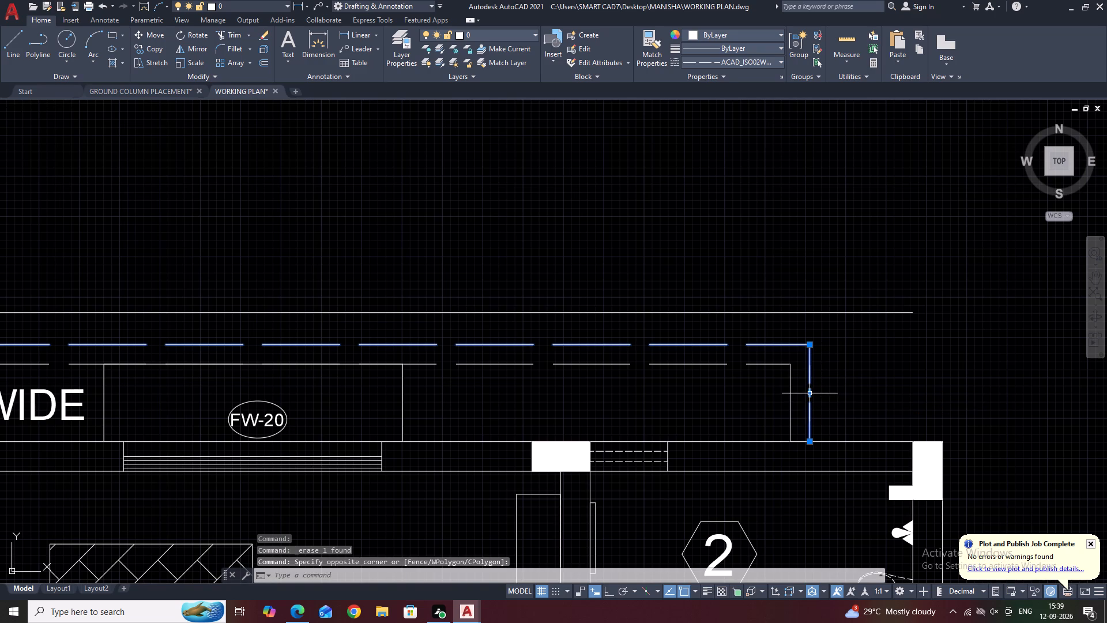
{"action": "left_click", "coordinate": [811, 393]}
{"action": "left_click", "coordinate": [912, 394]}
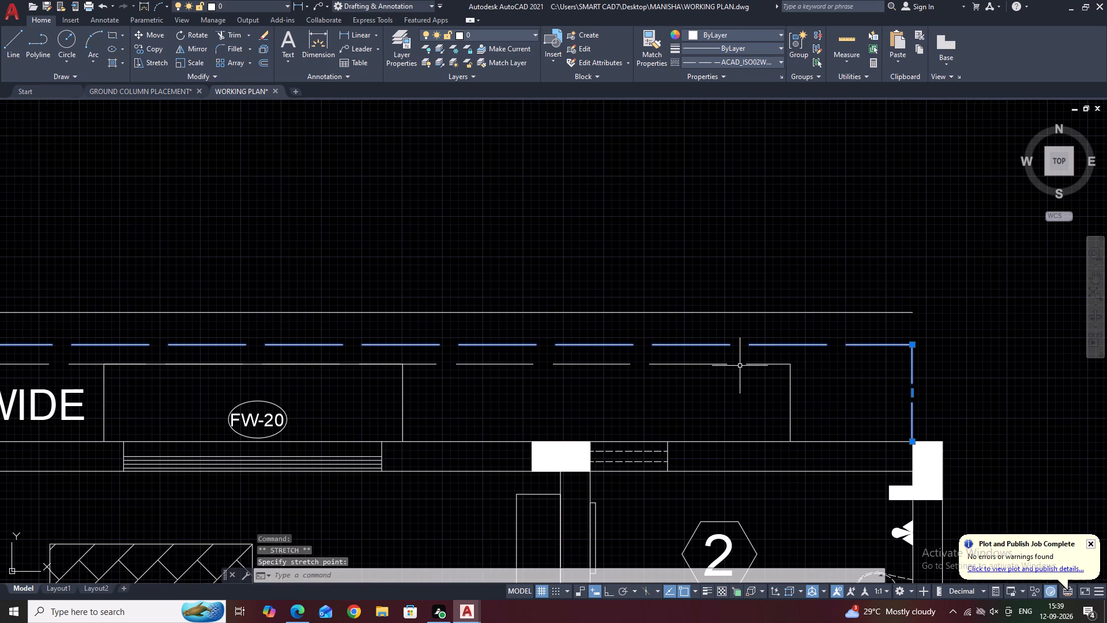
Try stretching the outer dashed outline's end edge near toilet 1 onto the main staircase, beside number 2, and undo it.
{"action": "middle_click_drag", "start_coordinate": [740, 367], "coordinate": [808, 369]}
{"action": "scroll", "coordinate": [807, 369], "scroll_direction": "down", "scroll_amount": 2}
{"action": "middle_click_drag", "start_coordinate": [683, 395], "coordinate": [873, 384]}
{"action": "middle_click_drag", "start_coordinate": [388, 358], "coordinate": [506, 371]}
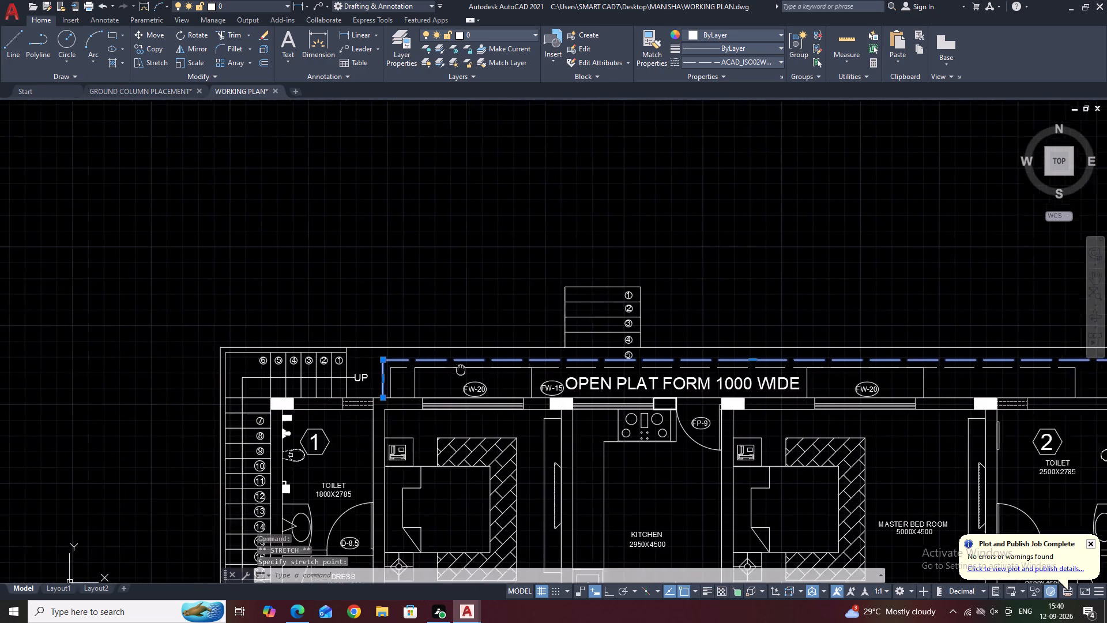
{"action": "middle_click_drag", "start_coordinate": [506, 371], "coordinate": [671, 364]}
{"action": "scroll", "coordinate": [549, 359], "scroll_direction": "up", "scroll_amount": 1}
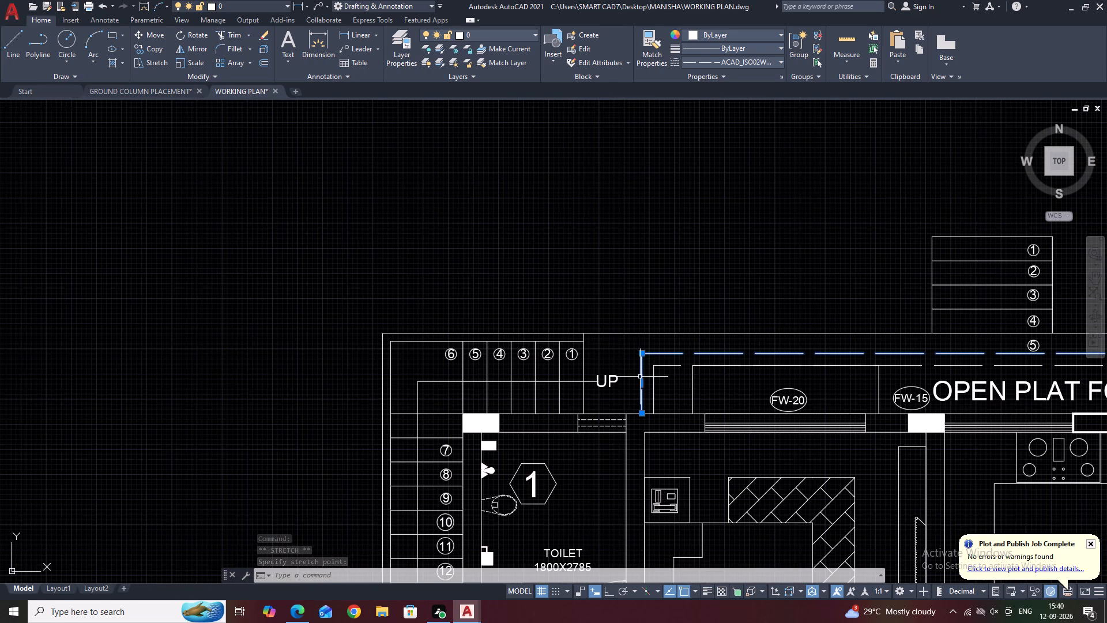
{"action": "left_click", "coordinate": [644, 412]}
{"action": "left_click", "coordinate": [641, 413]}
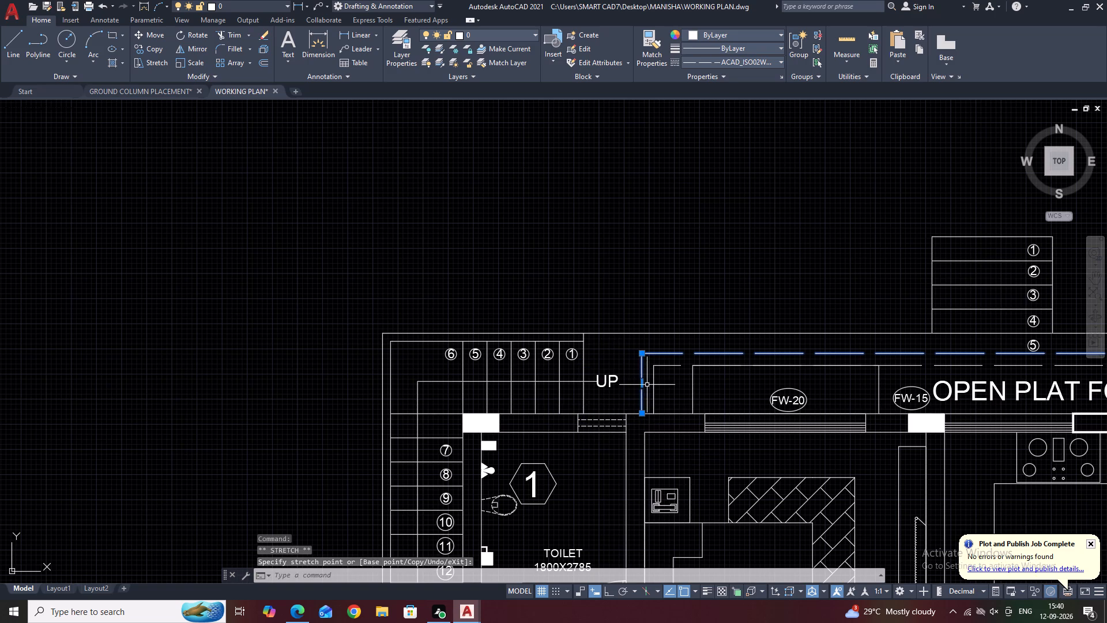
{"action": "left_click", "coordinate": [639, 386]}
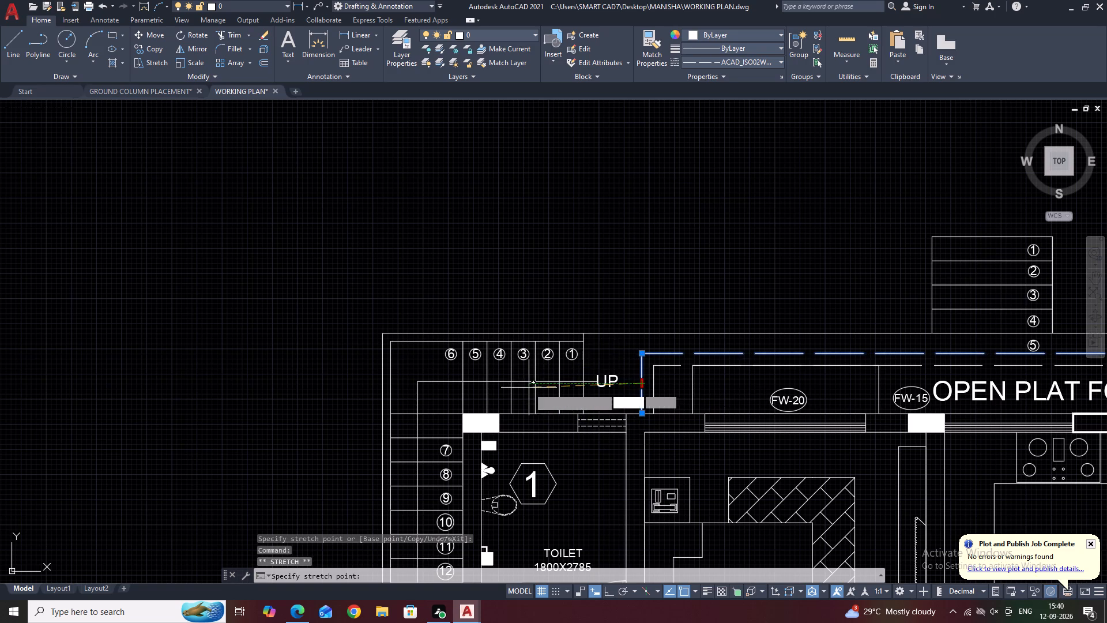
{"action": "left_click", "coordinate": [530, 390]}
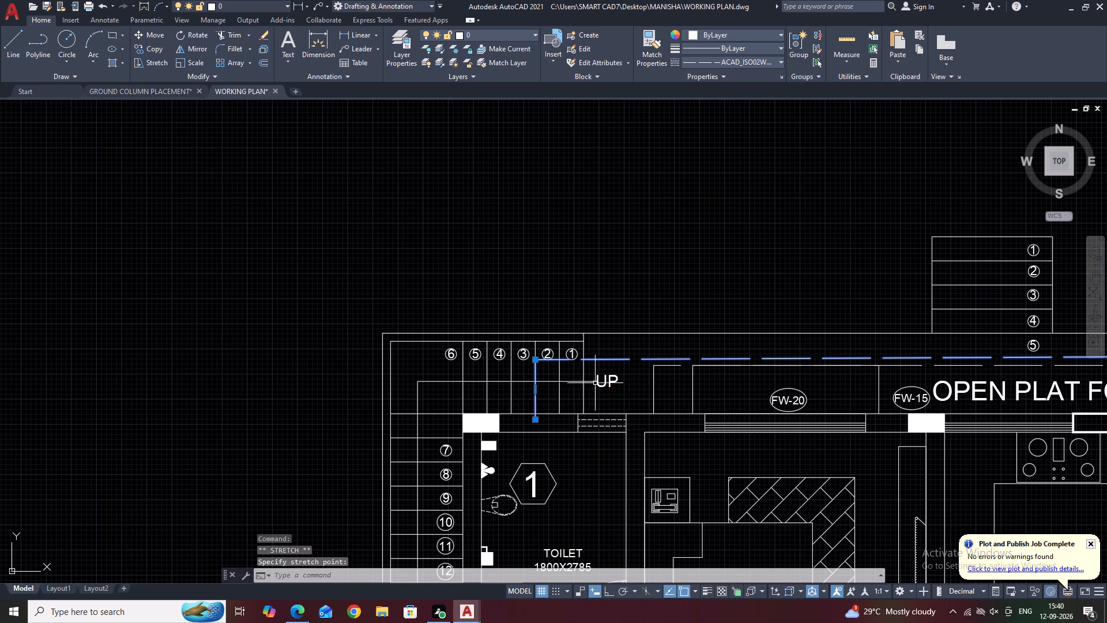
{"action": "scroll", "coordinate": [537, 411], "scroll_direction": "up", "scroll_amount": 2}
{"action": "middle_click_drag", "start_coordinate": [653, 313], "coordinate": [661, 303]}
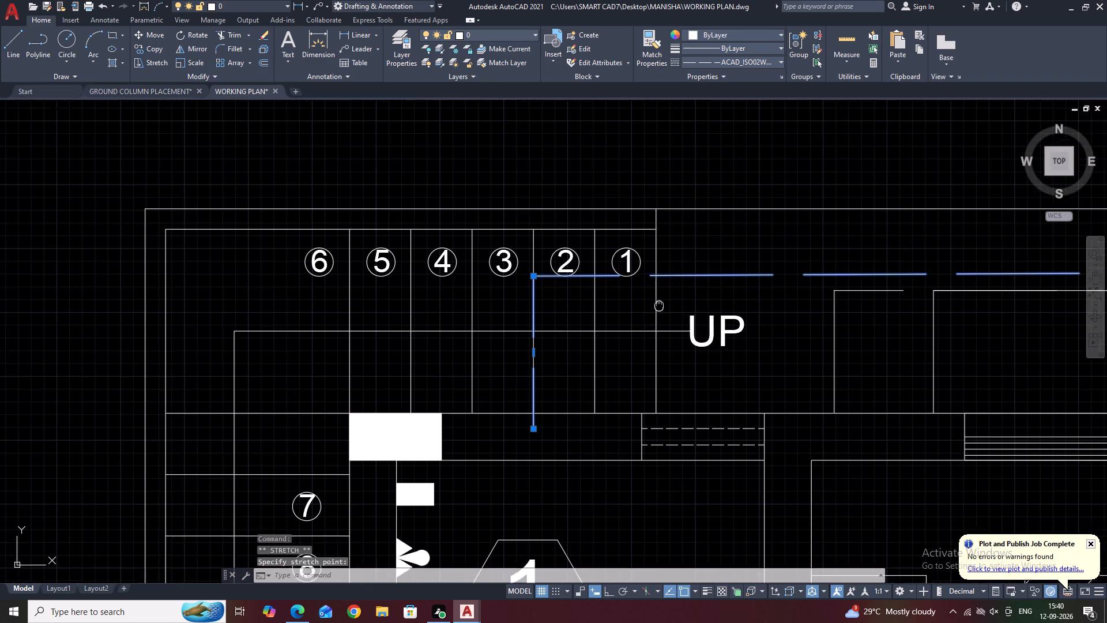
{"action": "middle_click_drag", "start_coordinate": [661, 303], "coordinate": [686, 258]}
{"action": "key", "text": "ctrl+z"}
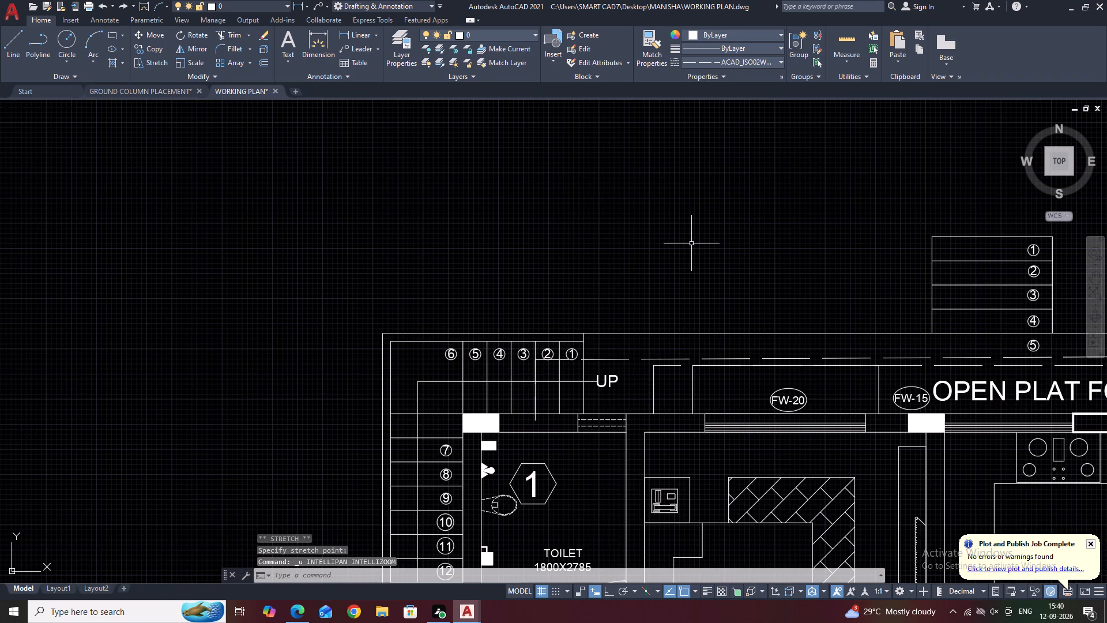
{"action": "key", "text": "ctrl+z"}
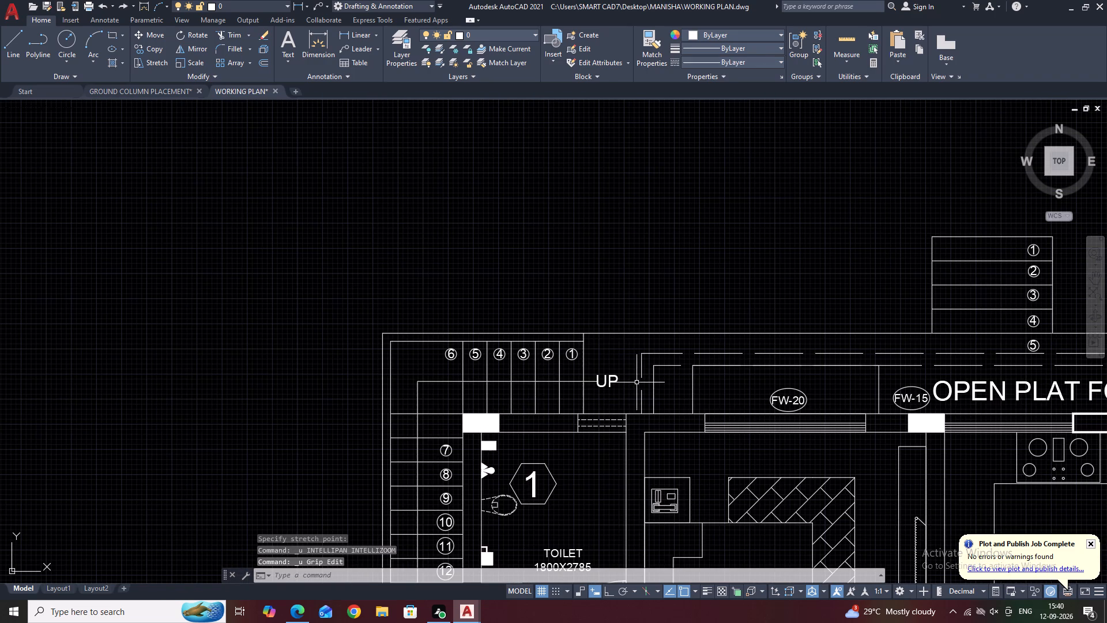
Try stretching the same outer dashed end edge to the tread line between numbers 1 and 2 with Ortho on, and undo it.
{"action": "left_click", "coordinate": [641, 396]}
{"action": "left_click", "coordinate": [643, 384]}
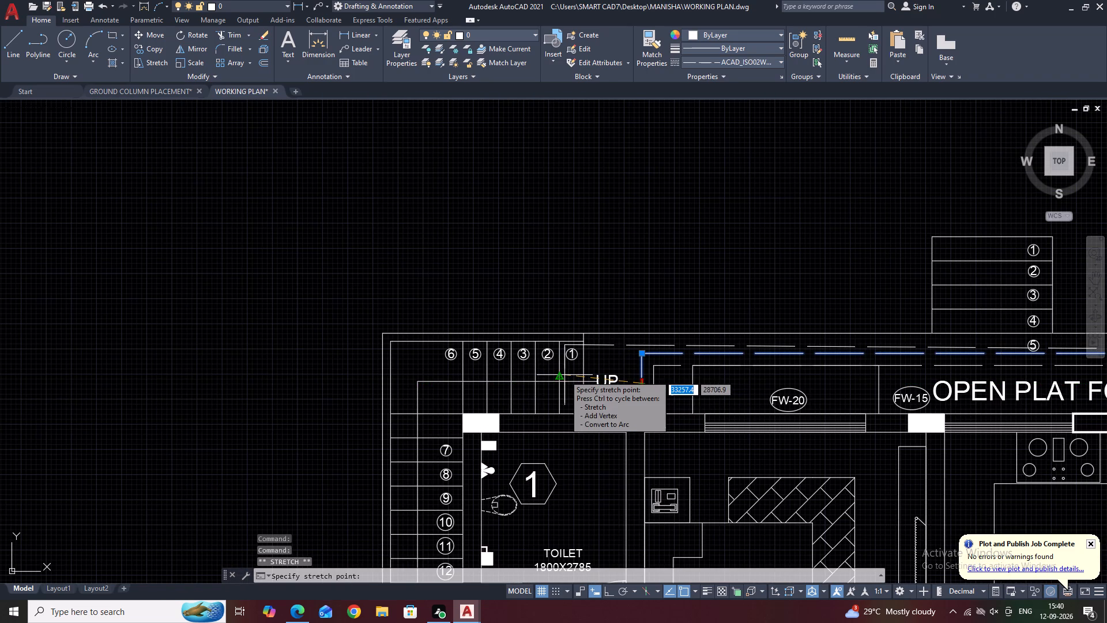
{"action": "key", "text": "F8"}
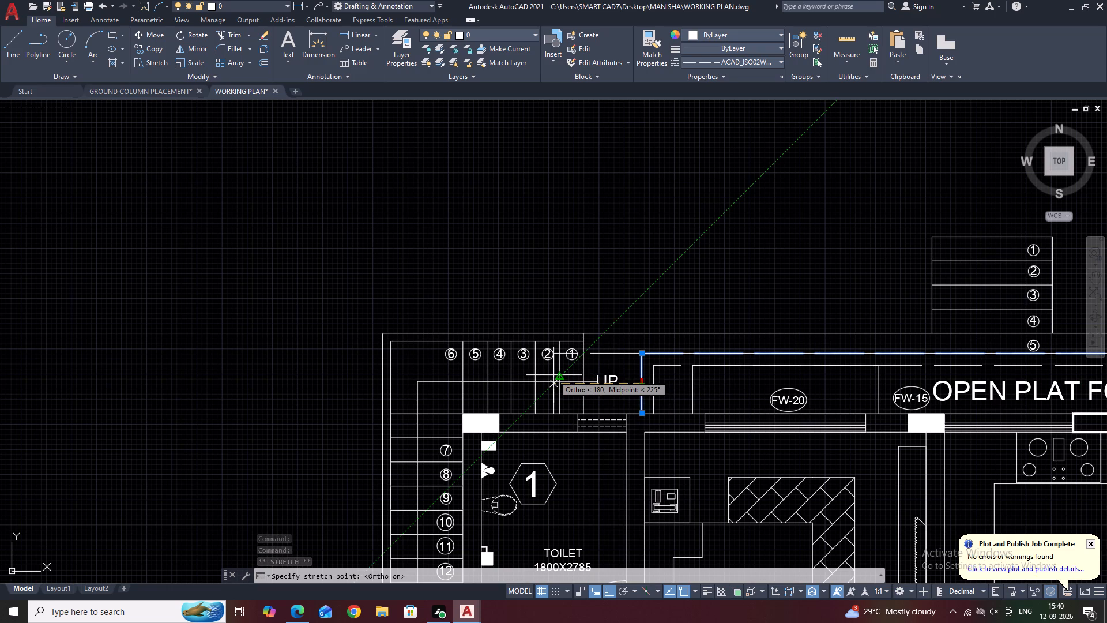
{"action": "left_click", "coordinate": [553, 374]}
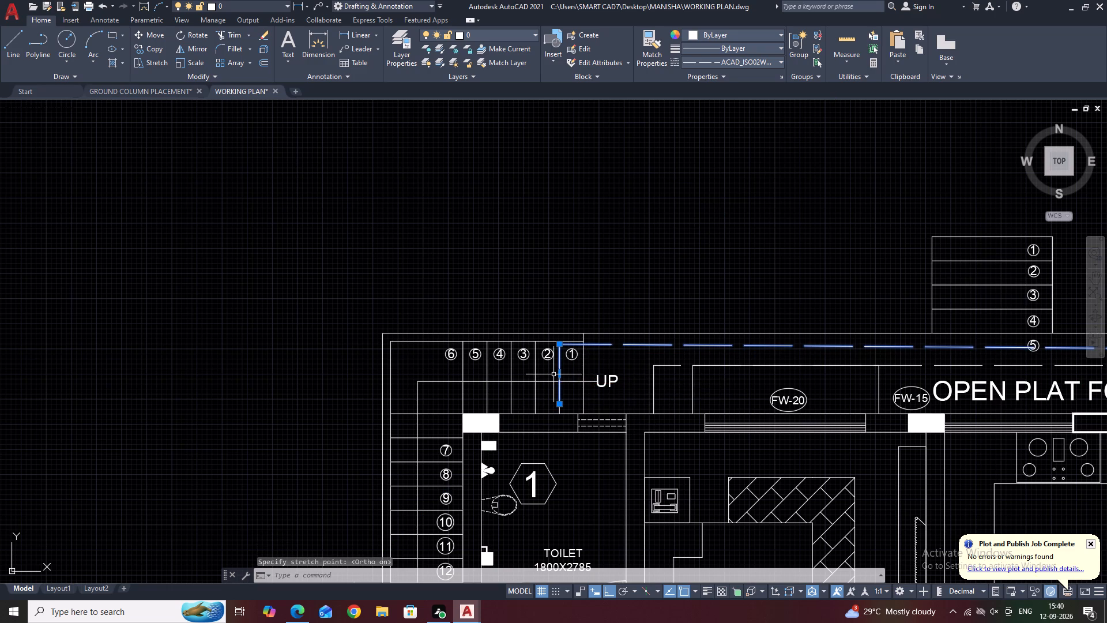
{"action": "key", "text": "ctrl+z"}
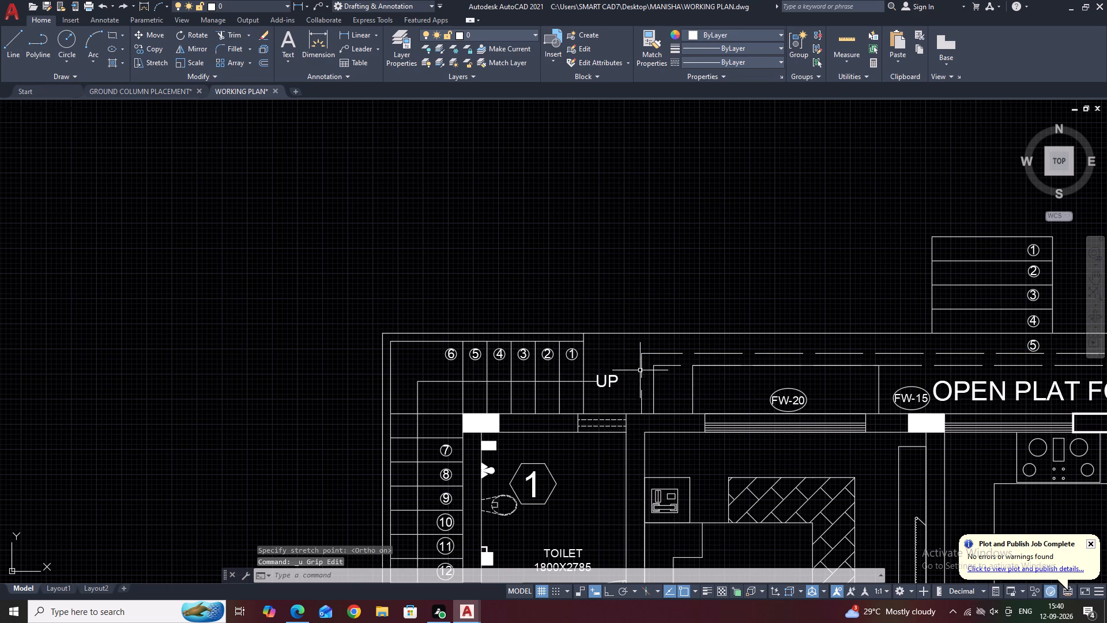
Stretch the outer dashed outline's end edge near toilet 1 horizontally across the main staircase's tread 1, just into tread 2.
{"action": "left_click", "coordinate": [641, 369]}
{"action": "left_click", "coordinate": [640, 383]}
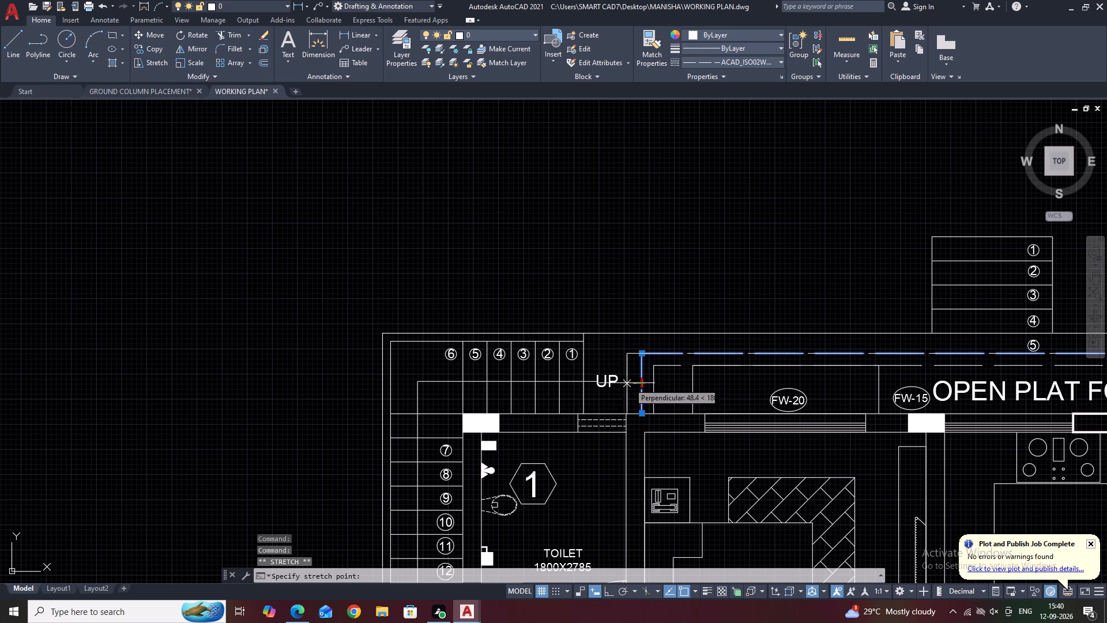
{"action": "left_click", "coordinate": [553, 383]}
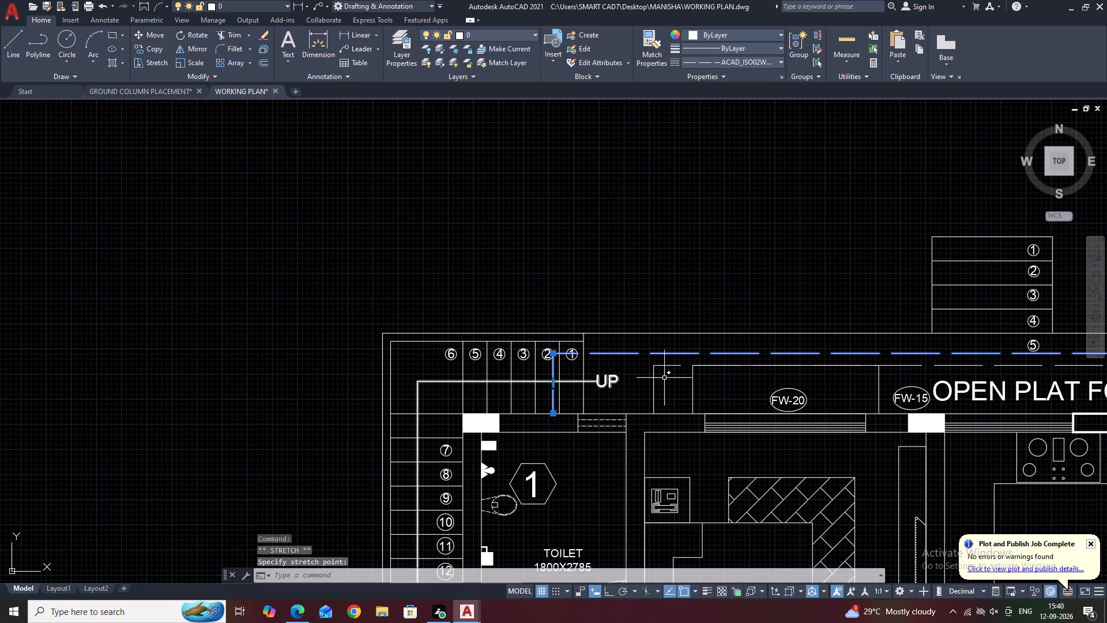
{"action": "key", "text": "Escape"}
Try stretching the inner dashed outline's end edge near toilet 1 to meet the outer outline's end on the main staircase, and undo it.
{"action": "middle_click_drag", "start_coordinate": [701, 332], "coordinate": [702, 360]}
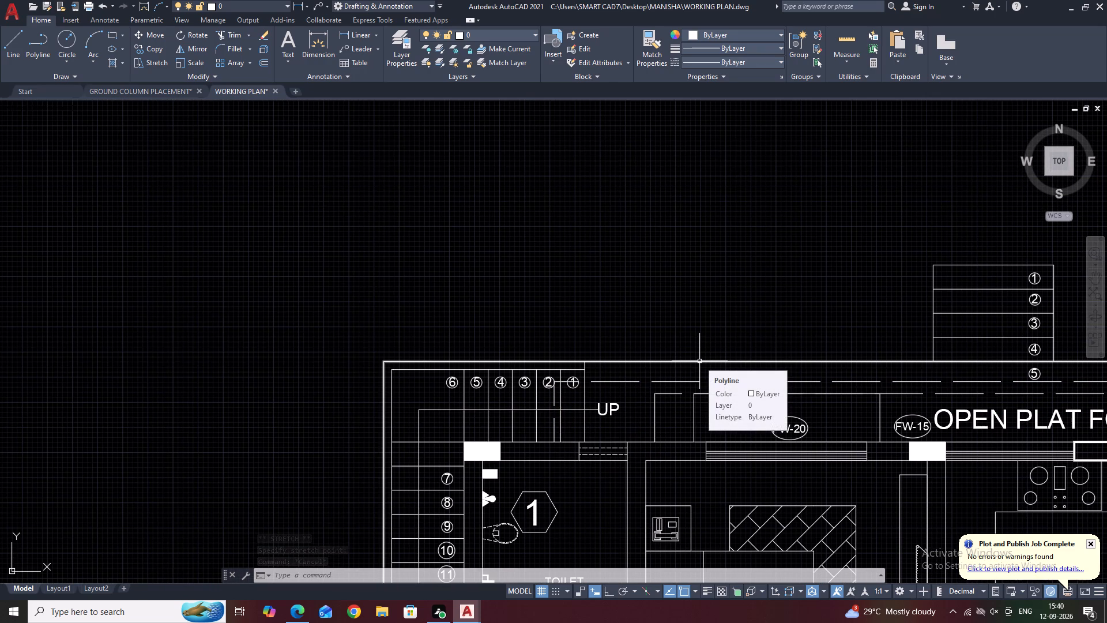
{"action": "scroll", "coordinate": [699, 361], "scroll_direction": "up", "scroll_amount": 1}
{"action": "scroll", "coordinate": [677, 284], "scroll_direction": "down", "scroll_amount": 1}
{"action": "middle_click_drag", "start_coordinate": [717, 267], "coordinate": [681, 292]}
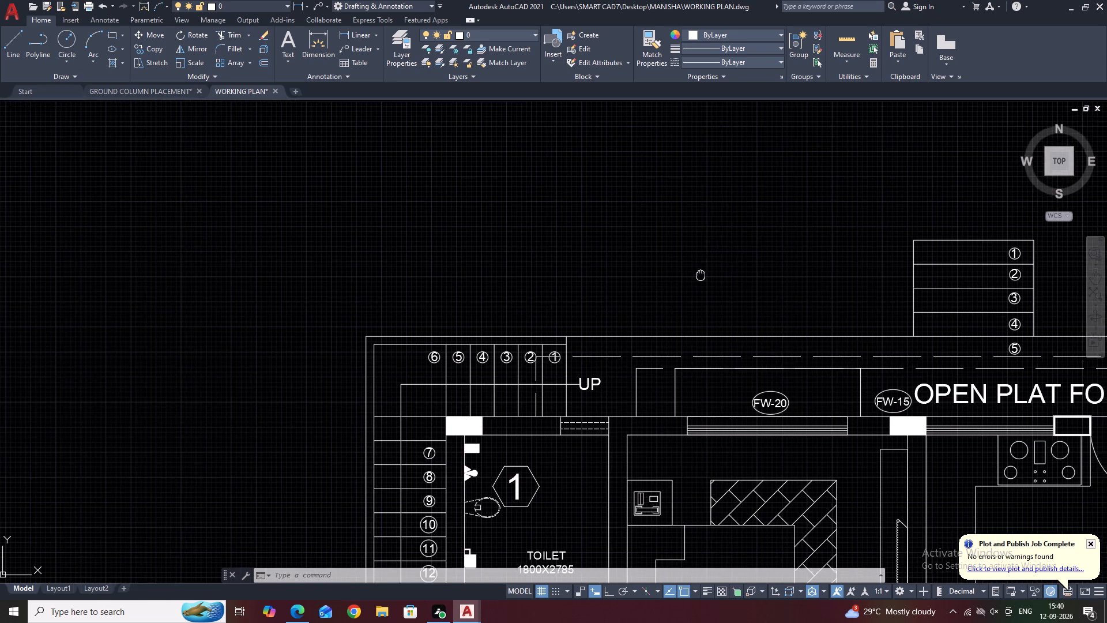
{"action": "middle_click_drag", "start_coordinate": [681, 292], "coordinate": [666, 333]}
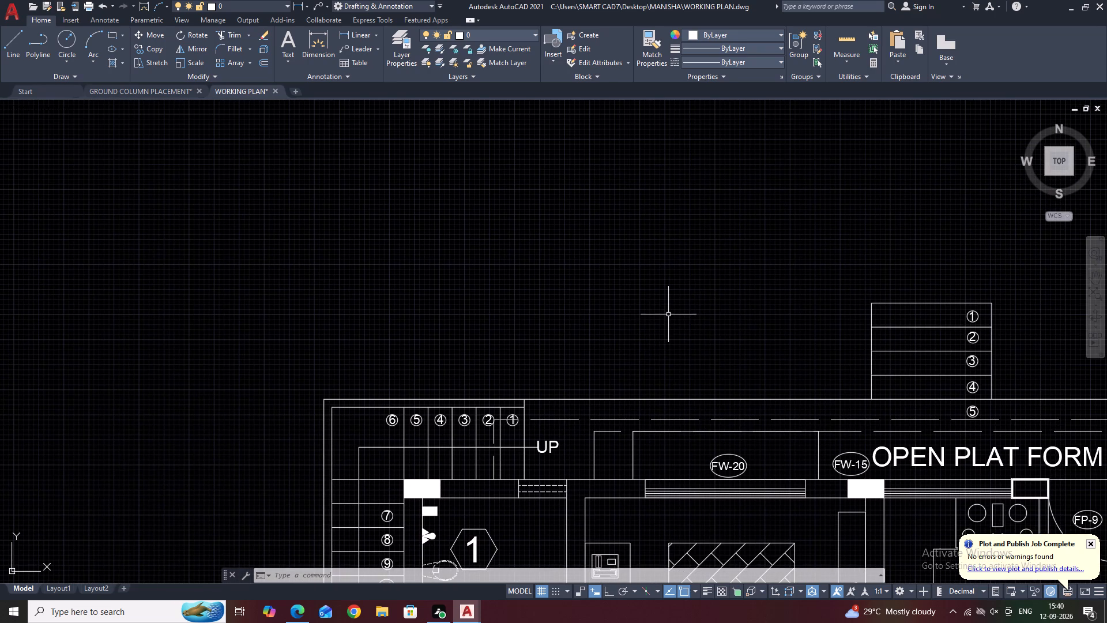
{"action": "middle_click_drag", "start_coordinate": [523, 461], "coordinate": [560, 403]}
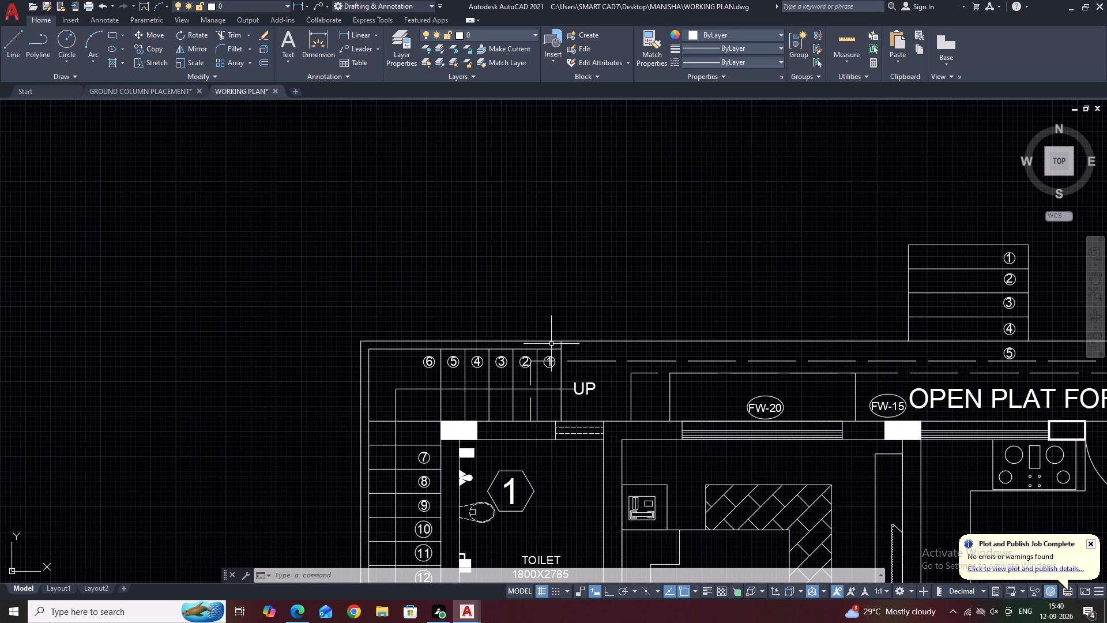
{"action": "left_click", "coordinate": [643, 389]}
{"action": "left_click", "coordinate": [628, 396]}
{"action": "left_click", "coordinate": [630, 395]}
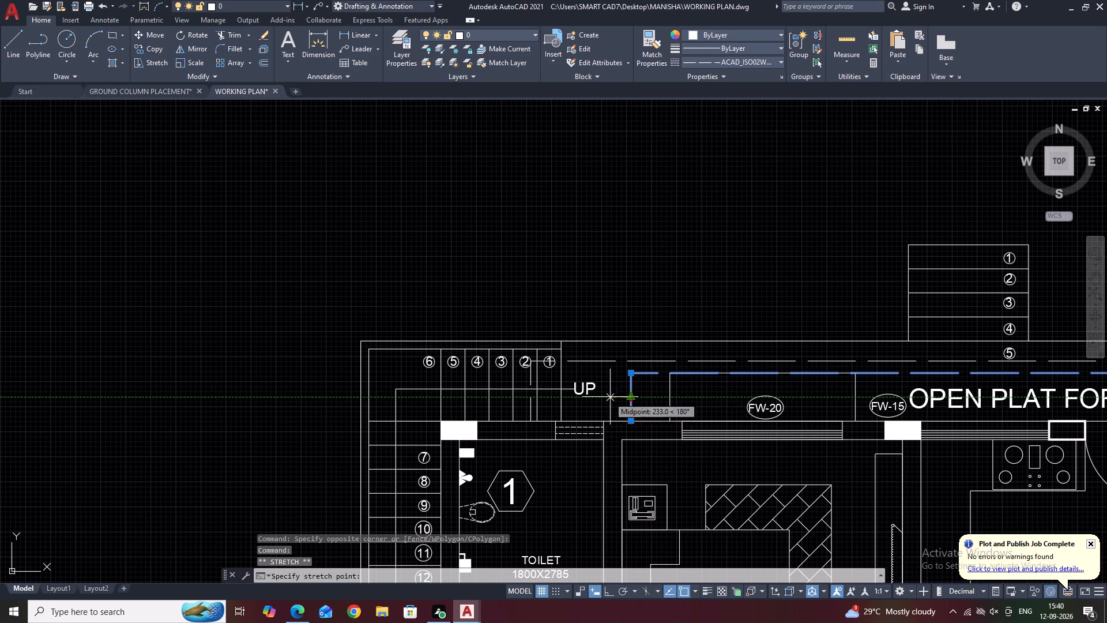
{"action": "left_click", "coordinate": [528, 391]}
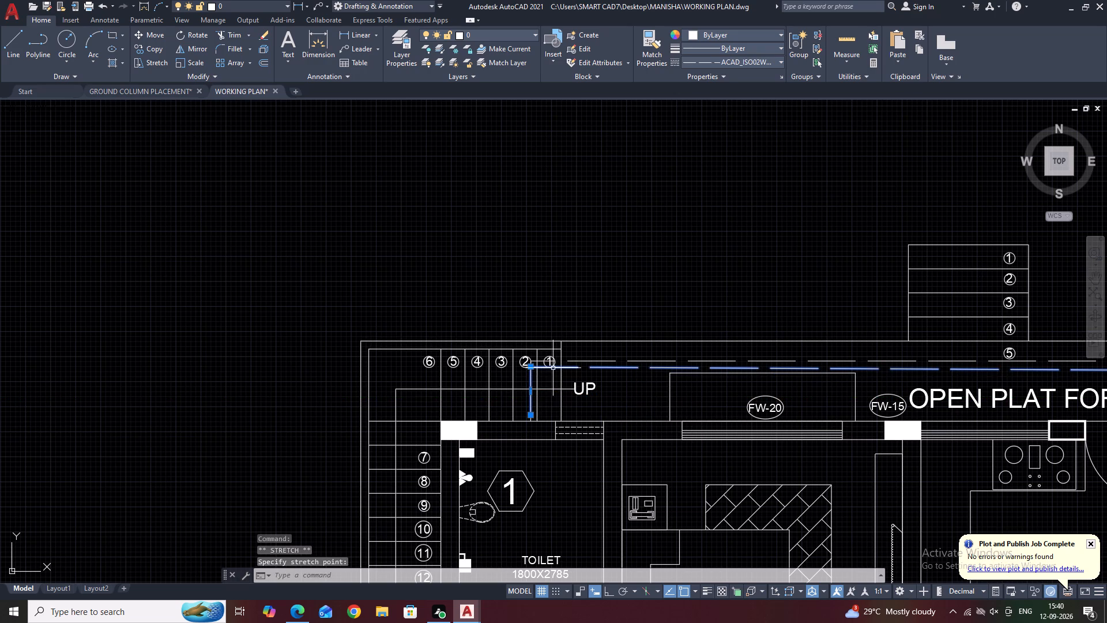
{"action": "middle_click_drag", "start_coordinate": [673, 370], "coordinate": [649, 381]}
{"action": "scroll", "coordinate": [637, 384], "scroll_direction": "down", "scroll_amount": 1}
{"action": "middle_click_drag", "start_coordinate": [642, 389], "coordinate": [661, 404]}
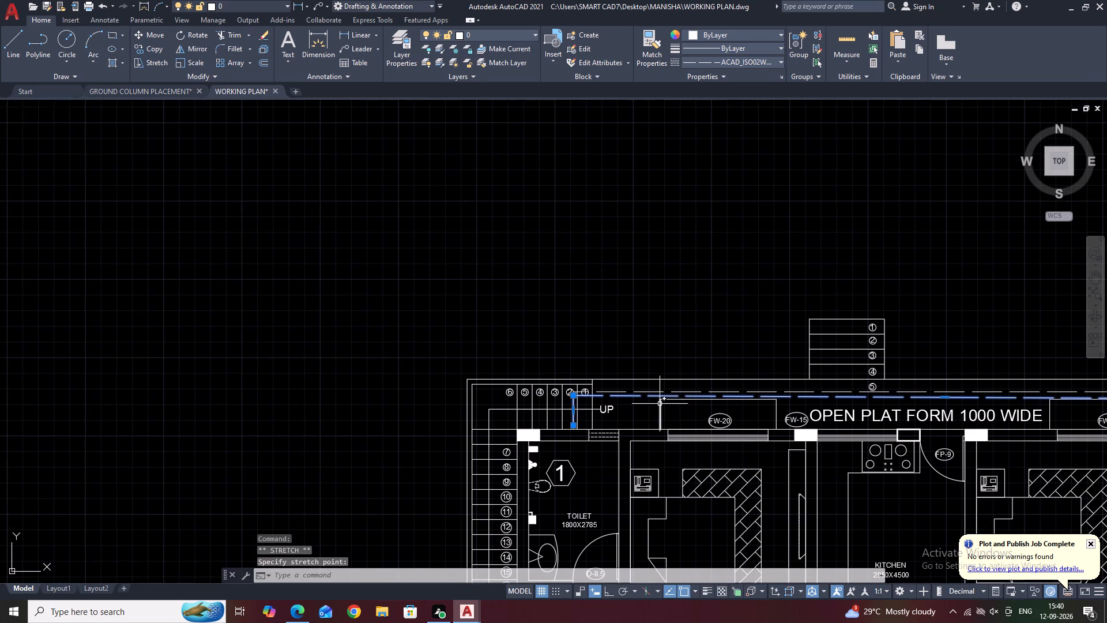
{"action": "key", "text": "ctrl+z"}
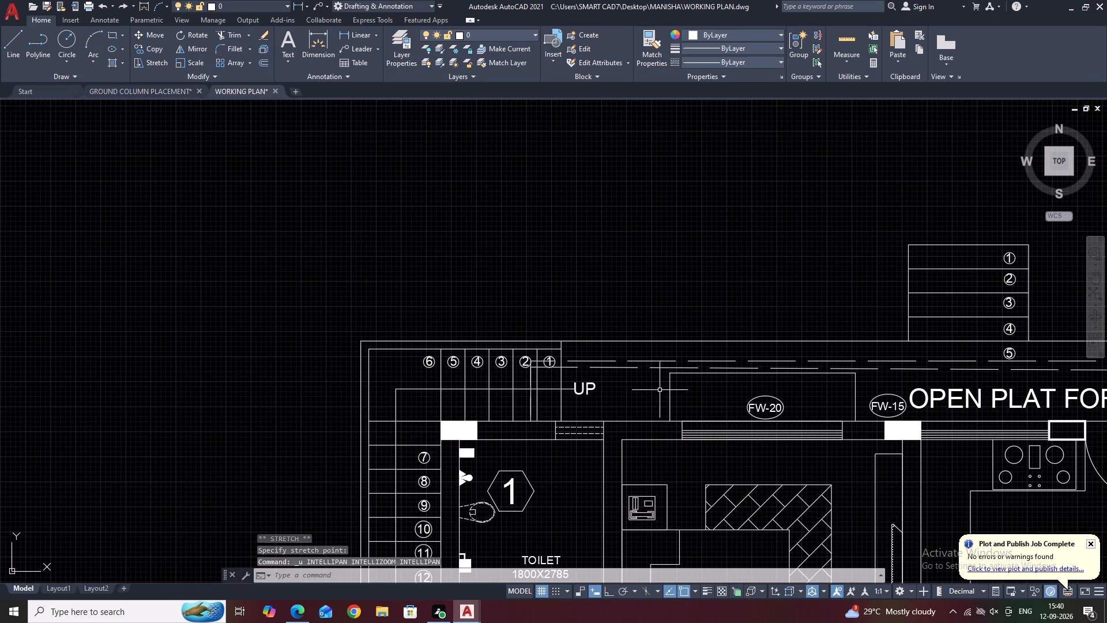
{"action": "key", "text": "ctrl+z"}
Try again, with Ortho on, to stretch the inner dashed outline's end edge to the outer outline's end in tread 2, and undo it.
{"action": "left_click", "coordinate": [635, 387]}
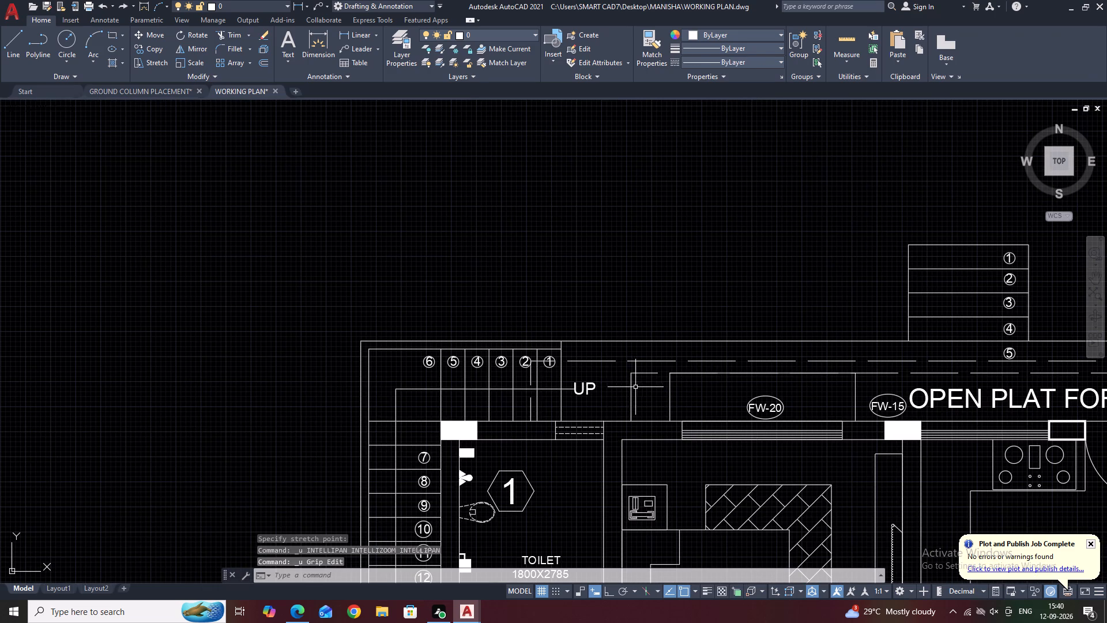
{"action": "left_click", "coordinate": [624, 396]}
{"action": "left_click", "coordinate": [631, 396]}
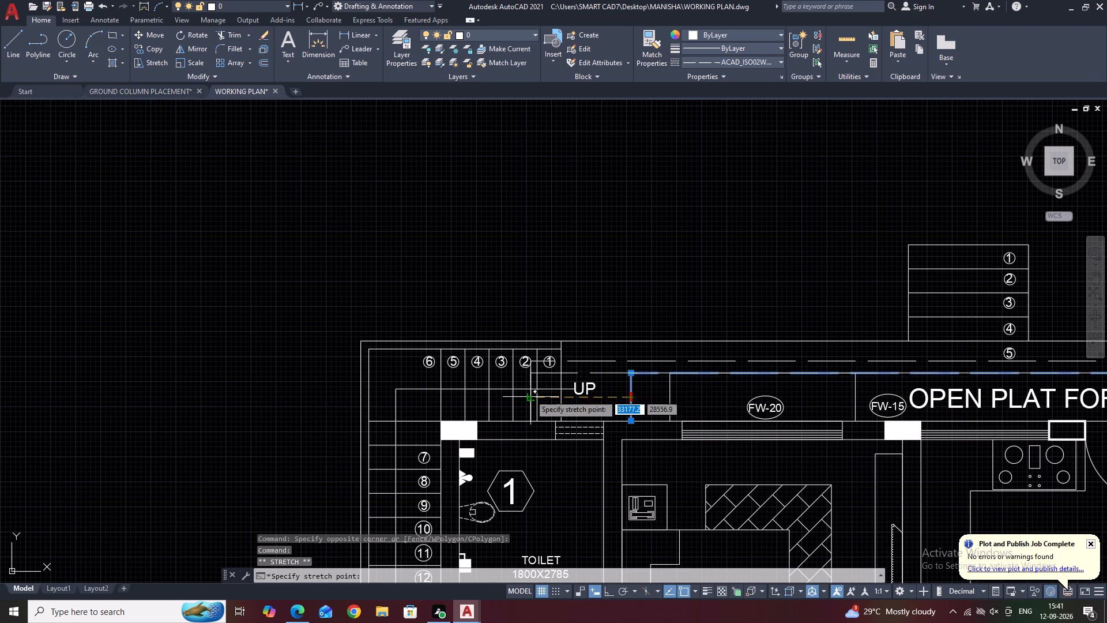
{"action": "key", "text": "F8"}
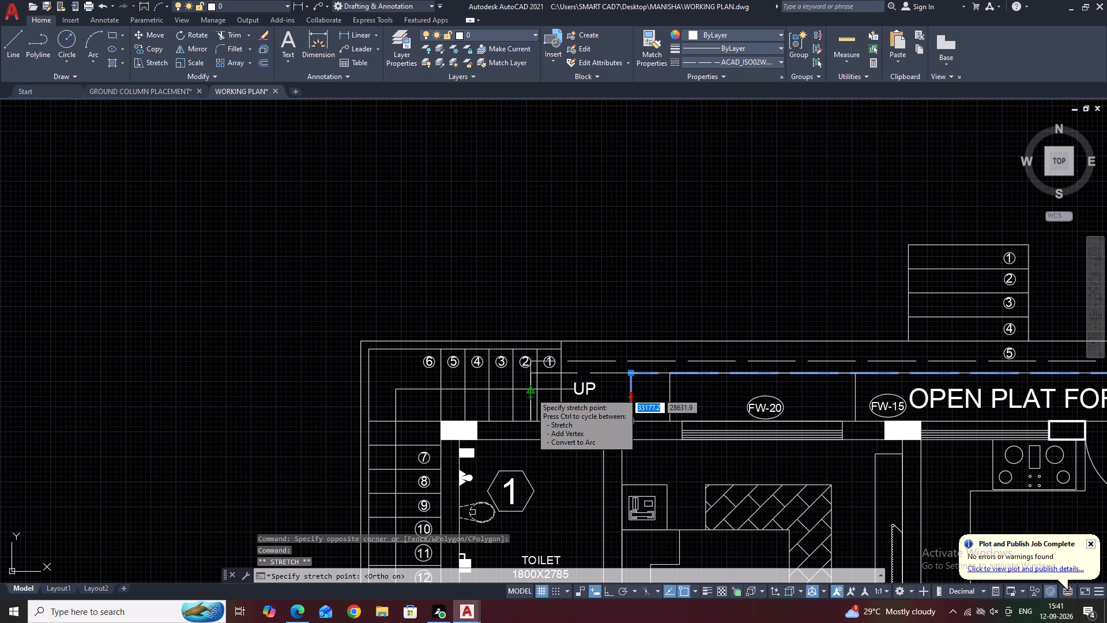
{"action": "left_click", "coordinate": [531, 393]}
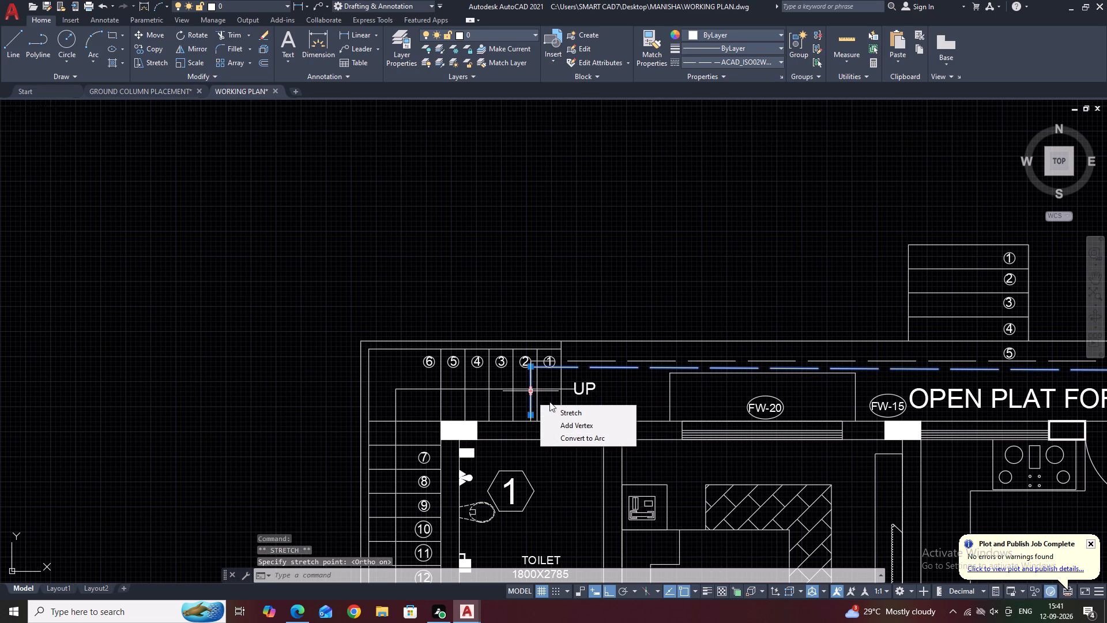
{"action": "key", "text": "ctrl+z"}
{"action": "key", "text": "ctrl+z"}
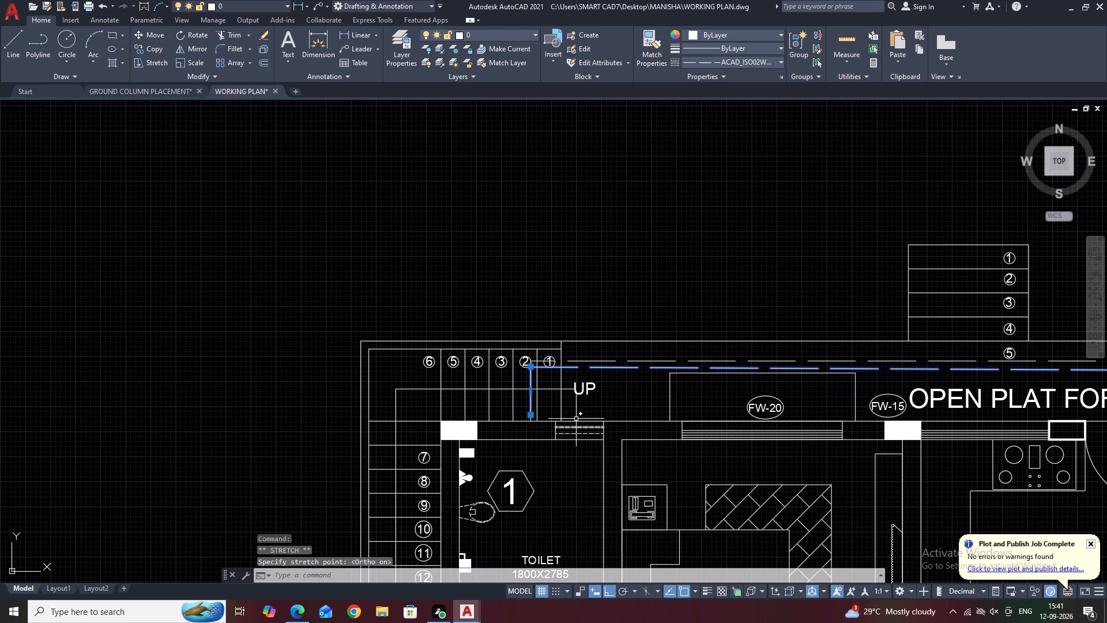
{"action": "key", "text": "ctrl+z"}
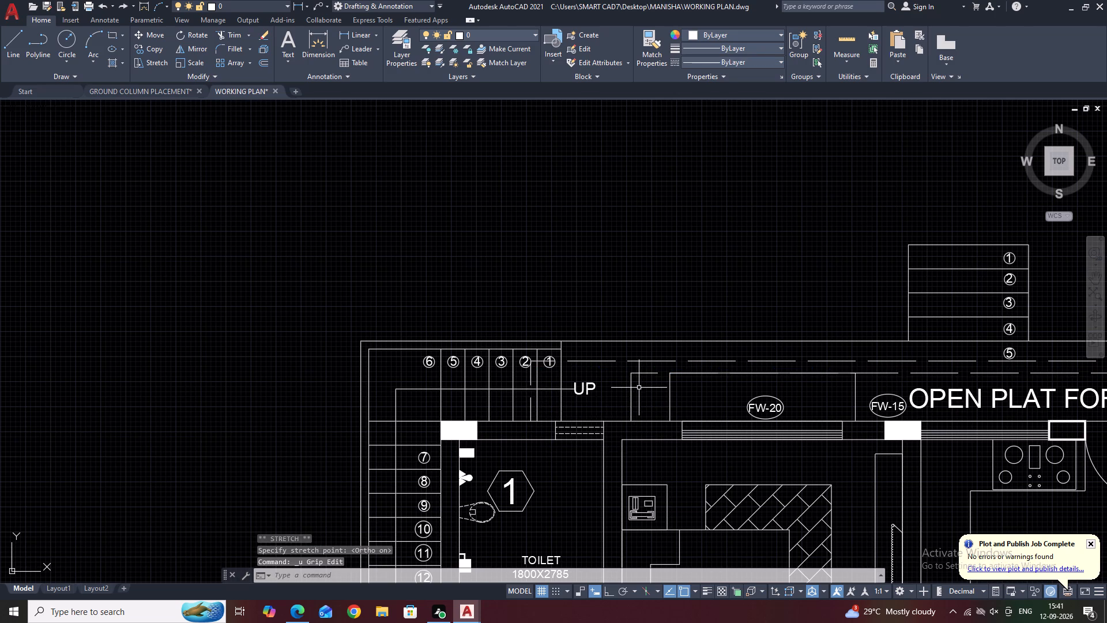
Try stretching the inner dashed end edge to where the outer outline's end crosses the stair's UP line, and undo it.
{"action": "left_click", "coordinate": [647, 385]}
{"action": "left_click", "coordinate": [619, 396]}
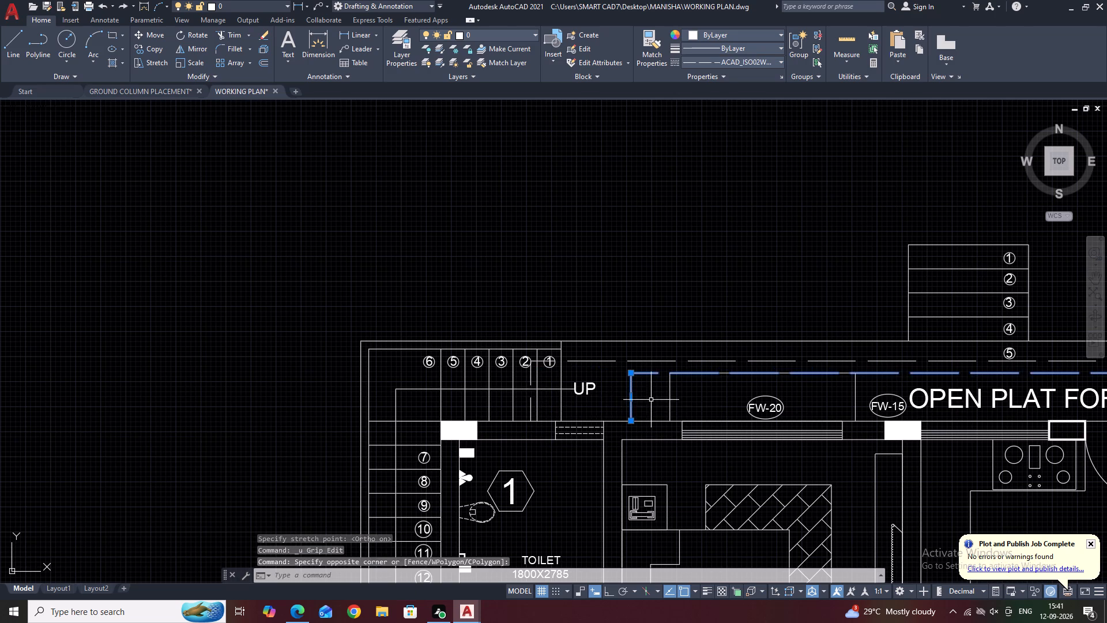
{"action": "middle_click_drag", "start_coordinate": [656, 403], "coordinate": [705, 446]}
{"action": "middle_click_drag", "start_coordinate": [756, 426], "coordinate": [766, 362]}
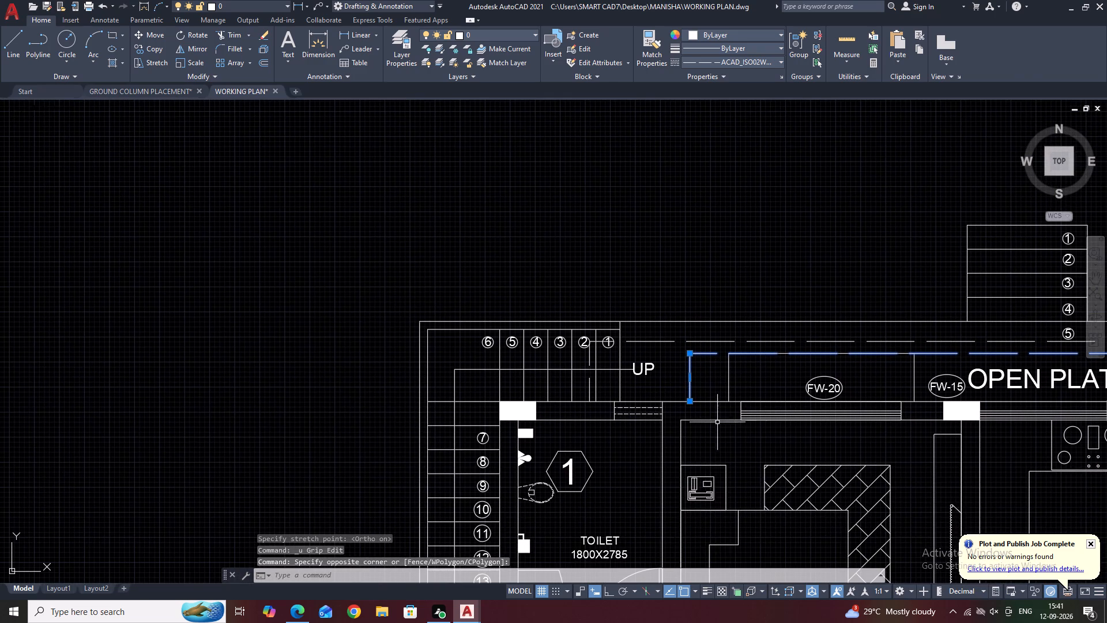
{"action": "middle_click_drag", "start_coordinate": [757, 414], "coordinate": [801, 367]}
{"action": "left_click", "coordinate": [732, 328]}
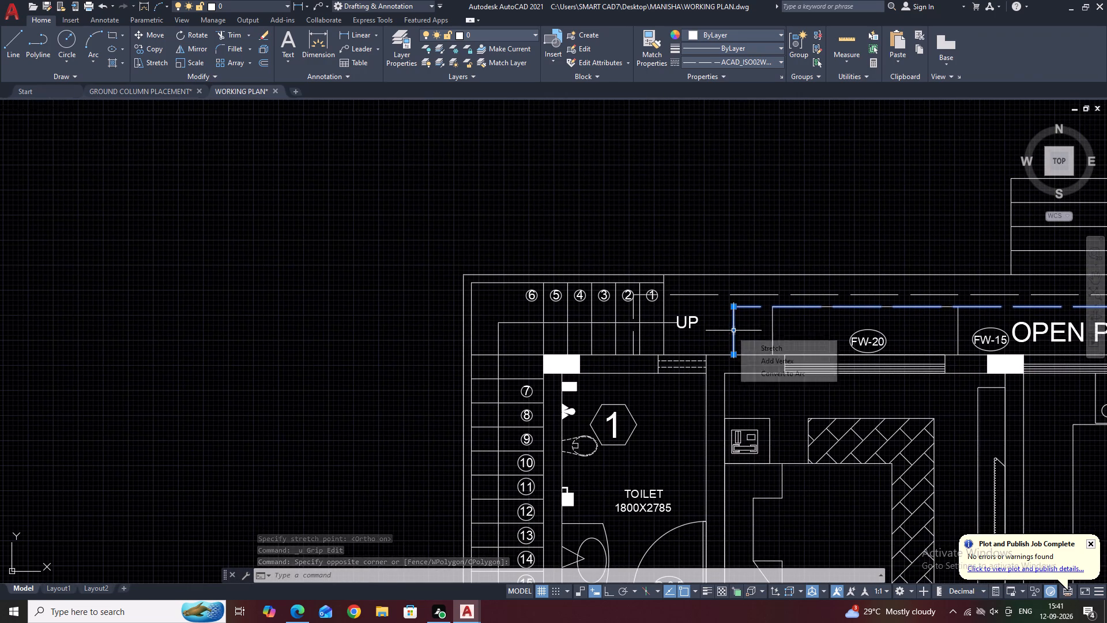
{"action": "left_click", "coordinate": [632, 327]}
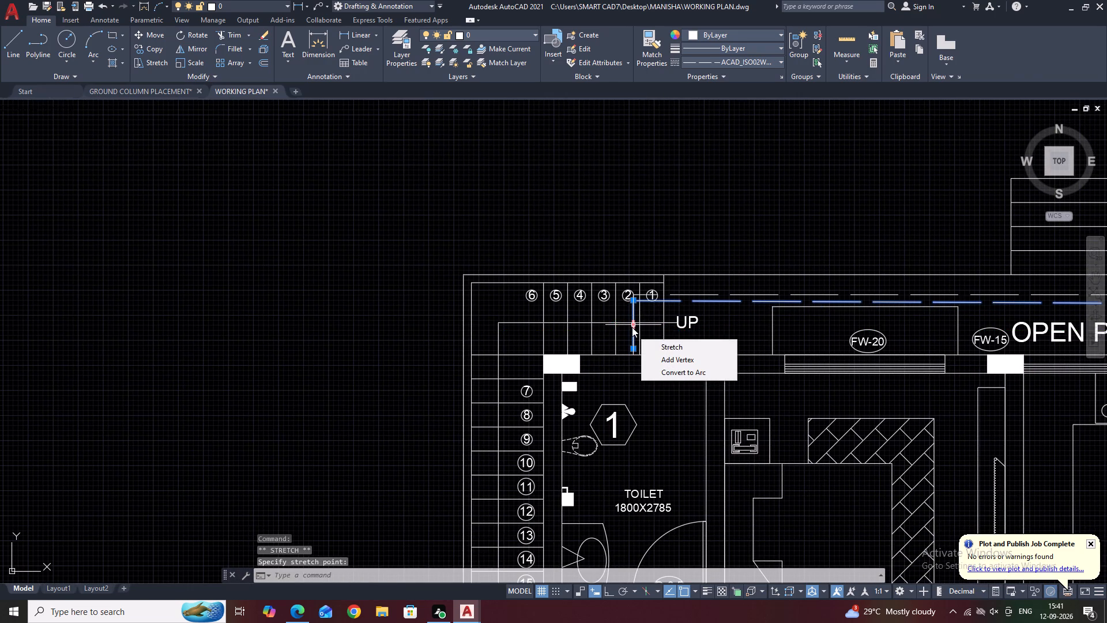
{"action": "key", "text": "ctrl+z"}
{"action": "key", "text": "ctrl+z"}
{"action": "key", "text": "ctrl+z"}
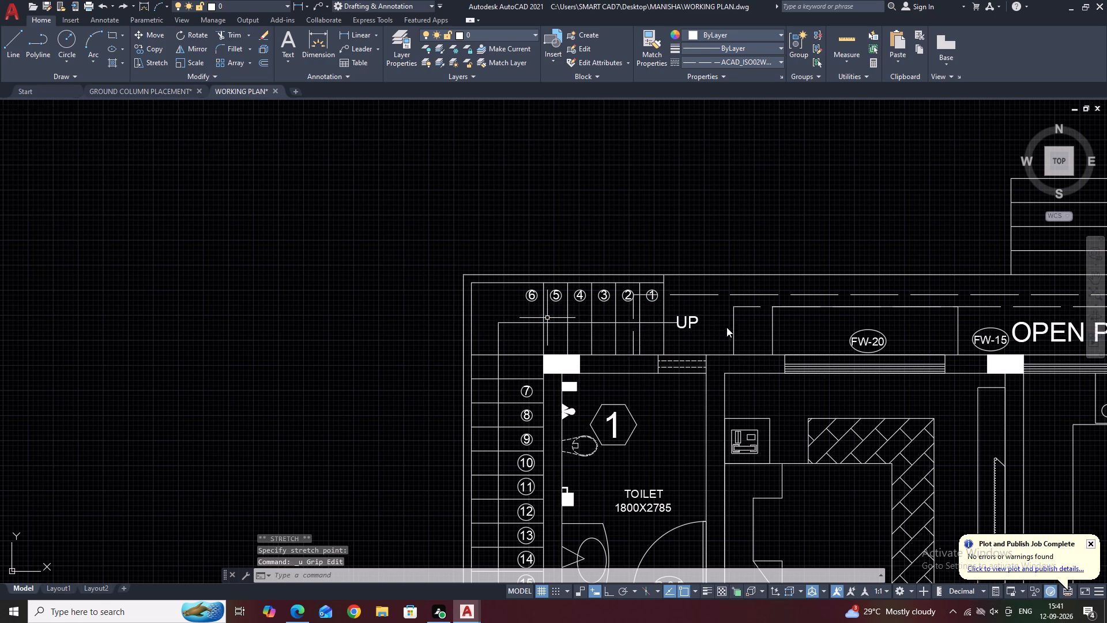
Stretch the inner dashed outline's end edge near toilet 1 horizontally into tread 2, in line with the outer outline's end.
{"action": "left_click", "coordinate": [743, 324]}
{"action": "left_click", "coordinate": [721, 333]}
{"action": "left_click", "coordinate": [734, 333]}
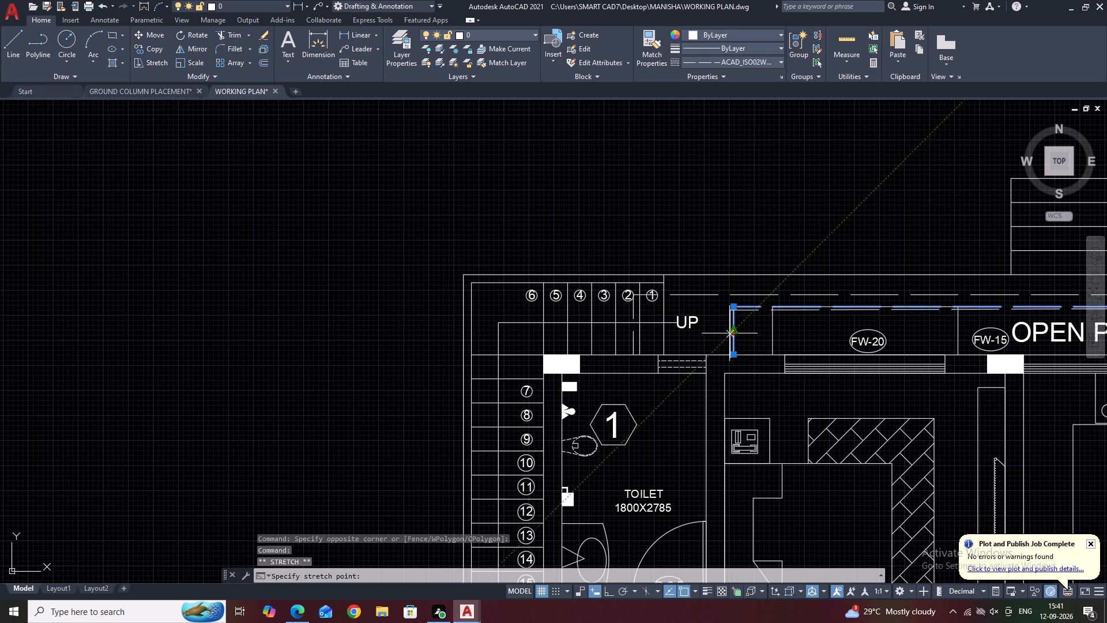
{"action": "left_click", "coordinate": [634, 329]}
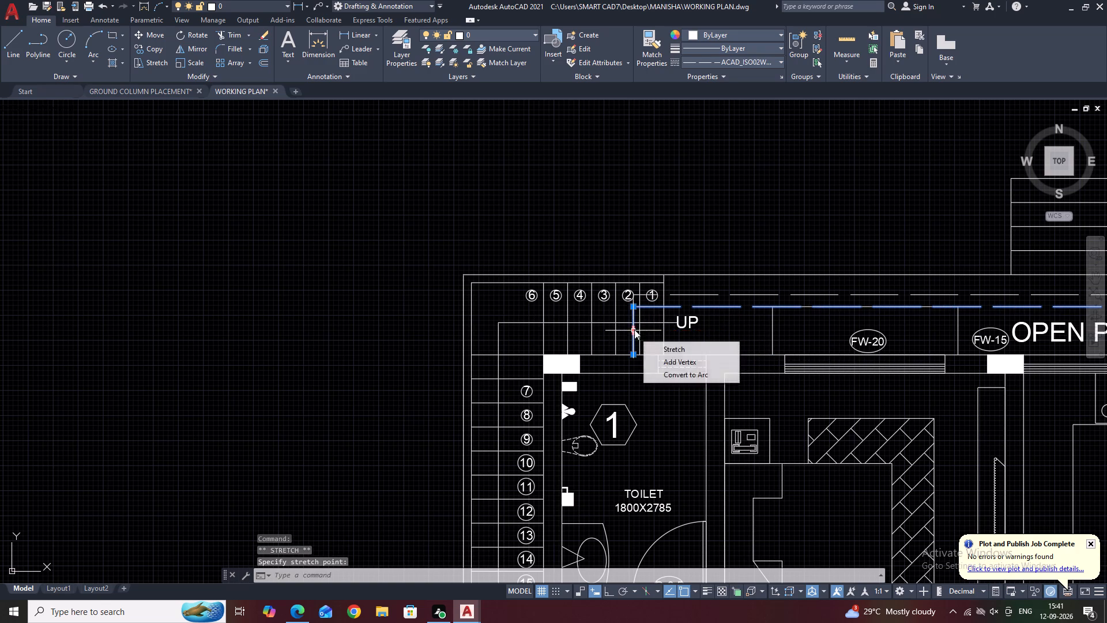
{"action": "key", "text": "Escape"}
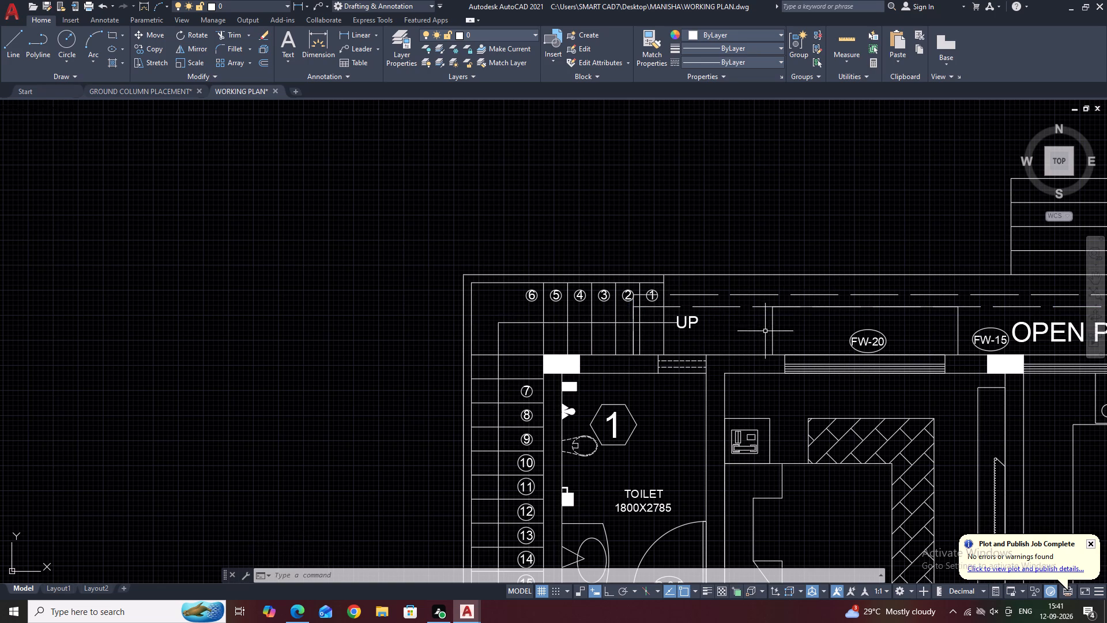
Trim the outer dashed outline's end edge between the two outlines in tread 2, and erase its leftover piece overlapping the inner end edge.
{"action": "middle_click_drag", "start_coordinate": [706, 343], "coordinate": [667, 376]}
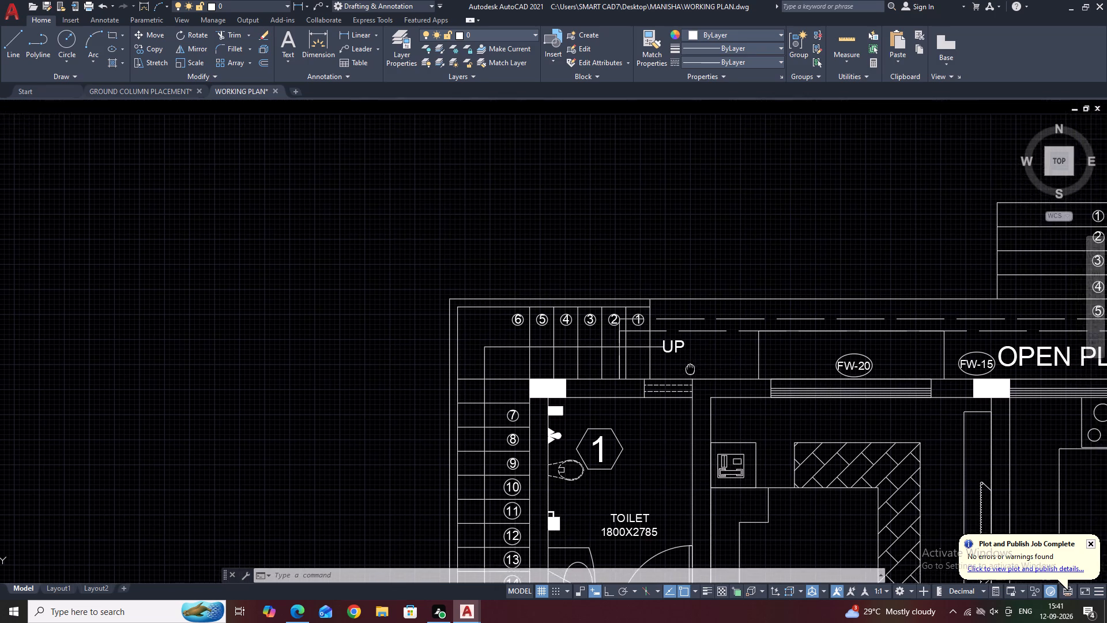
{"action": "middle_click_drag", "start_coordinate": [667, 376], "coordinate": [541, 383]}
{"action": "middle_click_drag", "start_coordinate": [777, 356], "coordinate": [718, 356]}
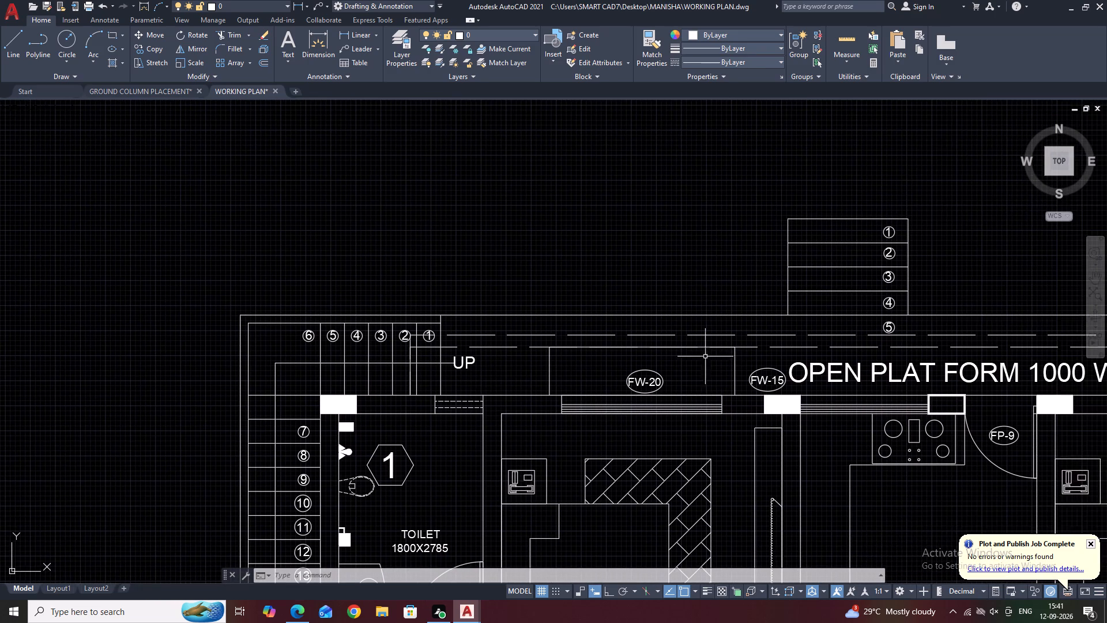
{"action": "middle_click_drag", "start_coordinate": [608, 355], "coordinate": [794, 372]}
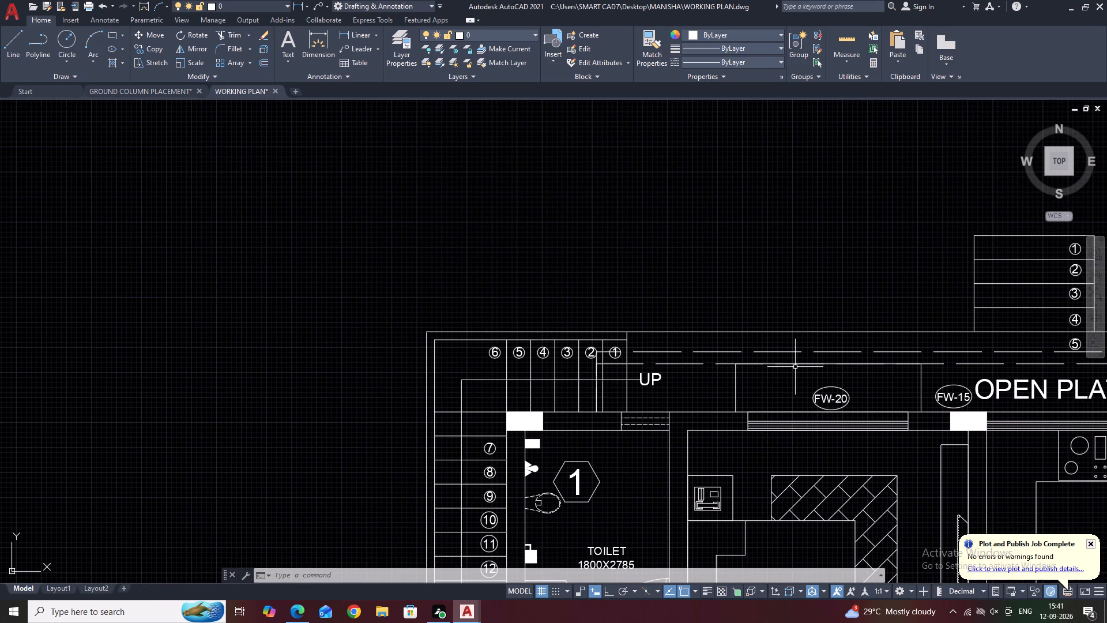
{"action": "type", "text": "TR"}
{"action": "key", "text": "space"}
{"action": "scroll", "coordinate": [599, 374], "scroll_direction": "up", "scroll_amount": 2}
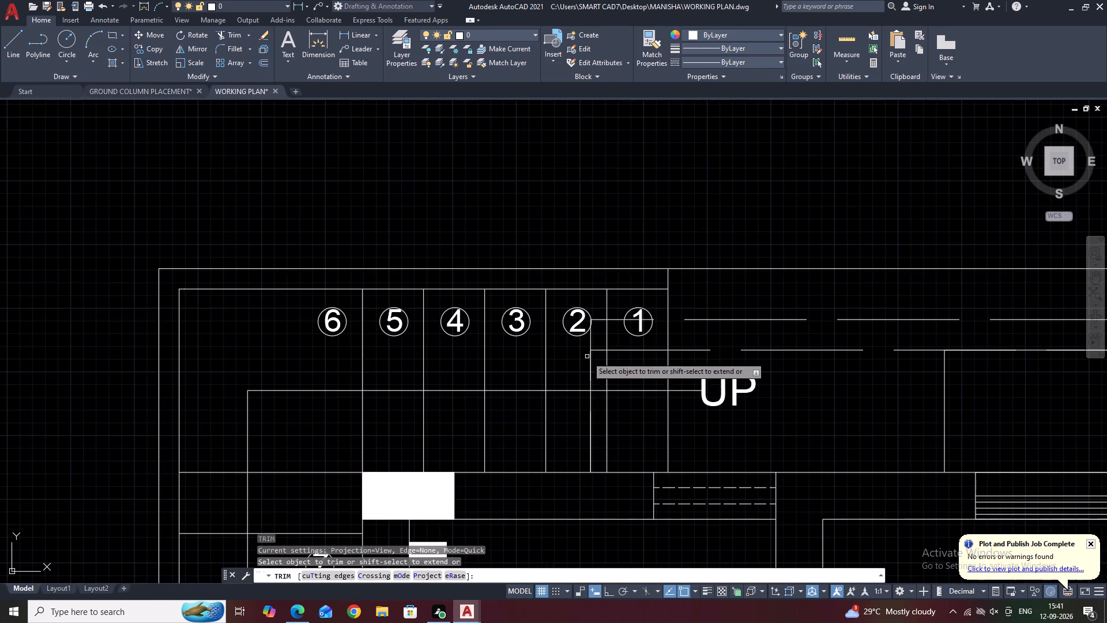
{"action": "left_click", "coordinate": [590, 338]}
{"action": "scroll", "coordinate": [590, 338], "scroll_direction": "up", "scroll_amount": 2}
{"action": "key", "text": "Escape"}
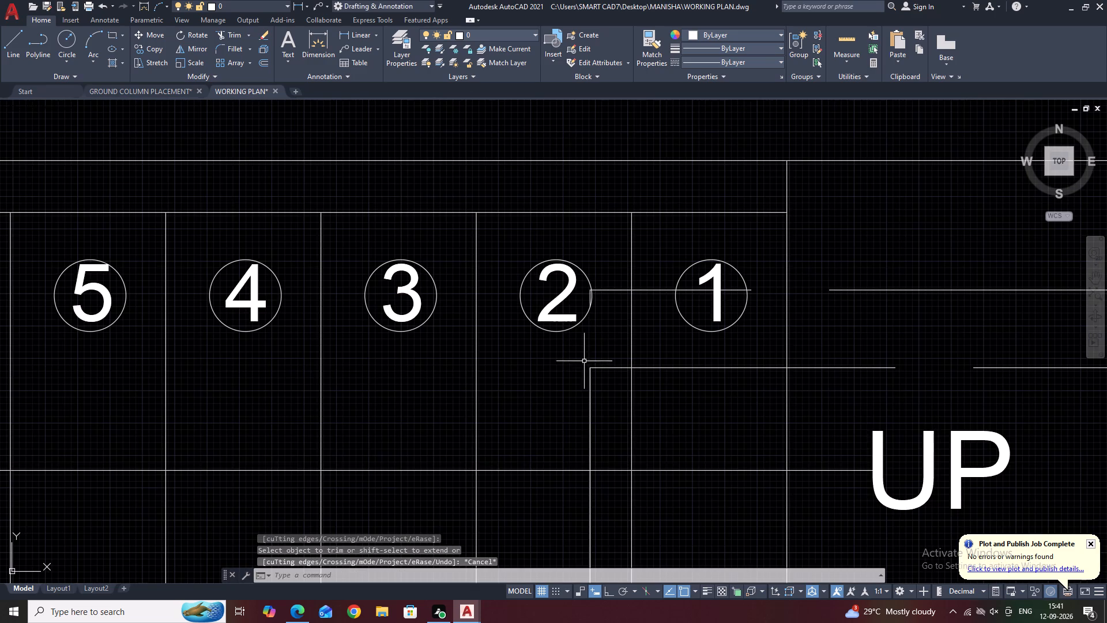
{"action": "left_click", "coordinate": [589, 370]}
{"action": "key", "text": "Delete"}
Stretch the free end of the outer outline's remaining short stub beside tread number 2 up to the outline's corner.
{"action": "scroll", "coordinate": [630, 363], "scroll_direction": "down", "scroll_amount": 3}
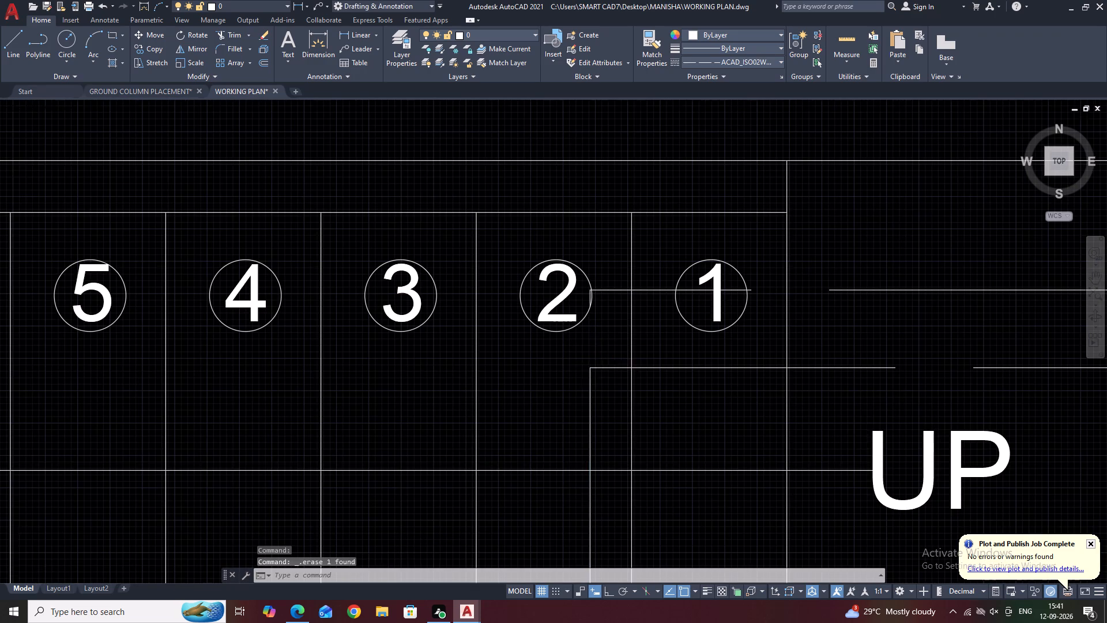
{"action": "left_click", "coordinate": [619, 315]}
{"action": "left_click", "coordinate": [614, 322]}
{"action": "scroll", "coordinate": [604, 323], "scroll_direction": "up", "scroll_amount": 2}
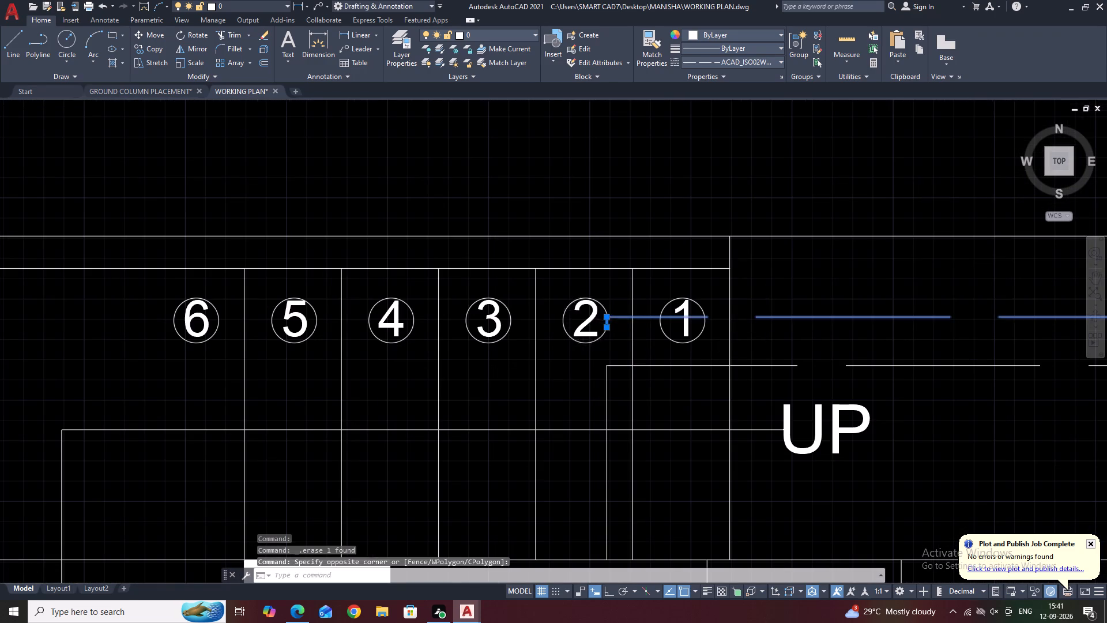
{"action": "scroll", "coordinate": [604, 323], "scroll_direction": "up", "scroll_amount": 2}
{"action": "left_click", "coordinate": [611, 340]}
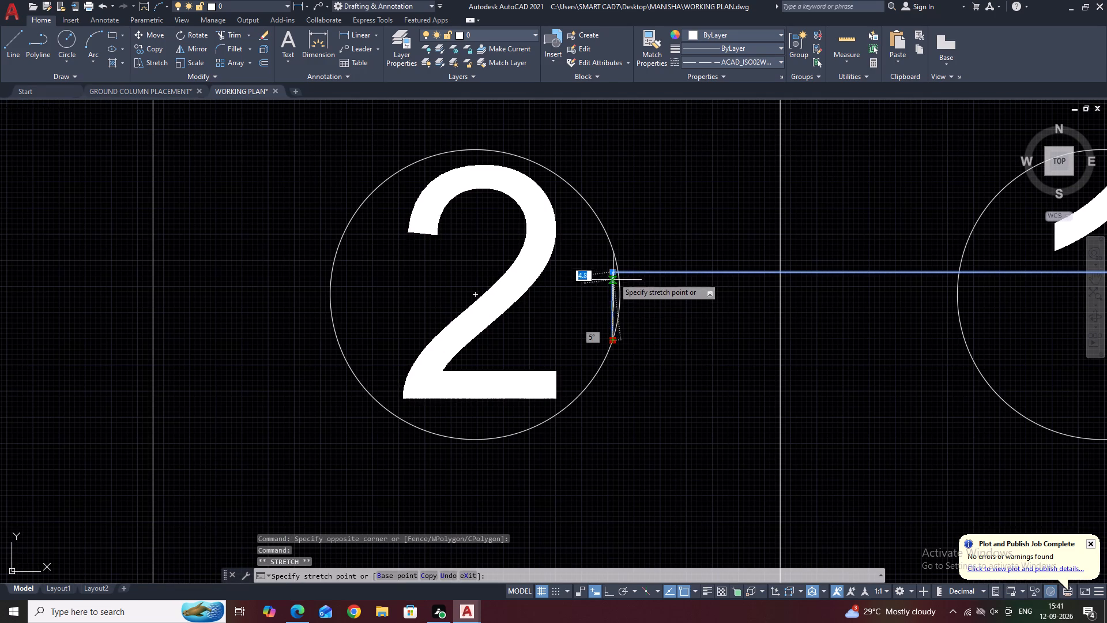
{"action": "left_click", "coordinate": [613, 274]}
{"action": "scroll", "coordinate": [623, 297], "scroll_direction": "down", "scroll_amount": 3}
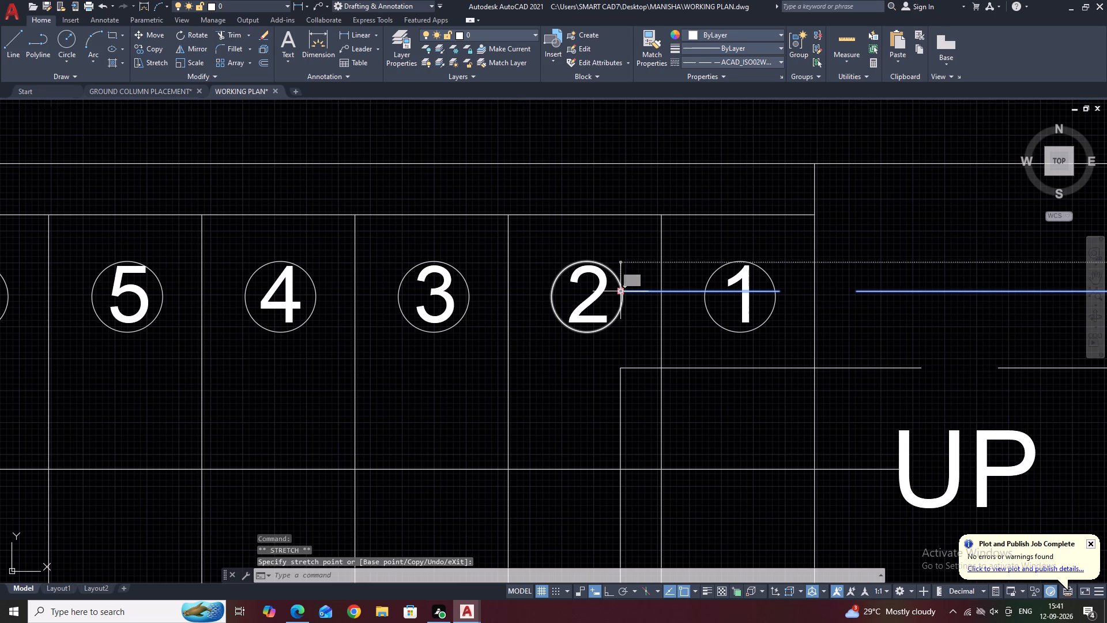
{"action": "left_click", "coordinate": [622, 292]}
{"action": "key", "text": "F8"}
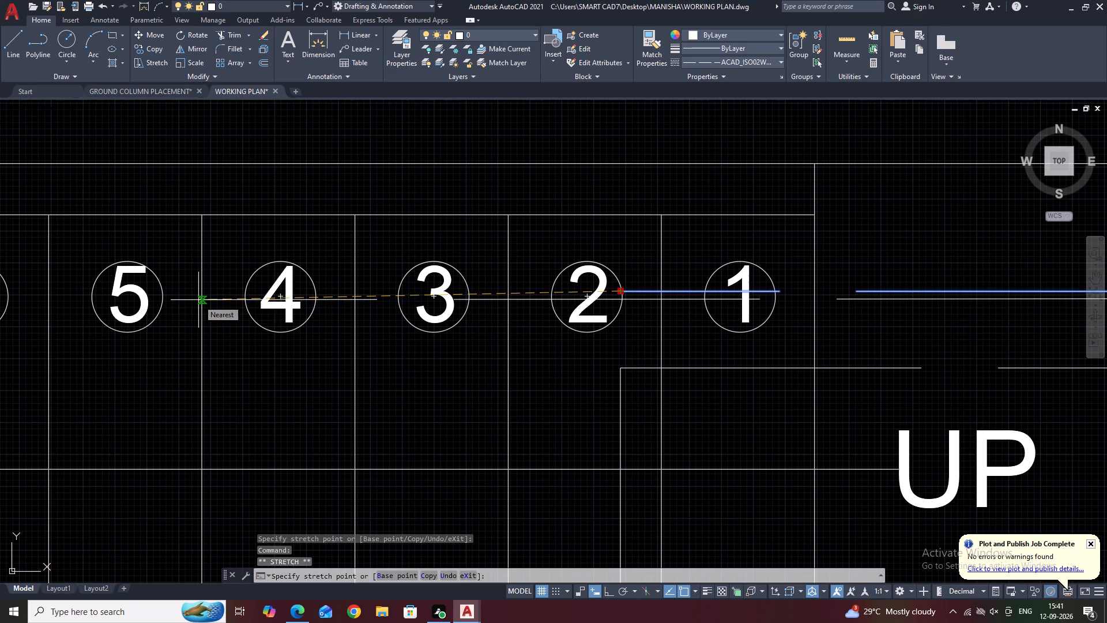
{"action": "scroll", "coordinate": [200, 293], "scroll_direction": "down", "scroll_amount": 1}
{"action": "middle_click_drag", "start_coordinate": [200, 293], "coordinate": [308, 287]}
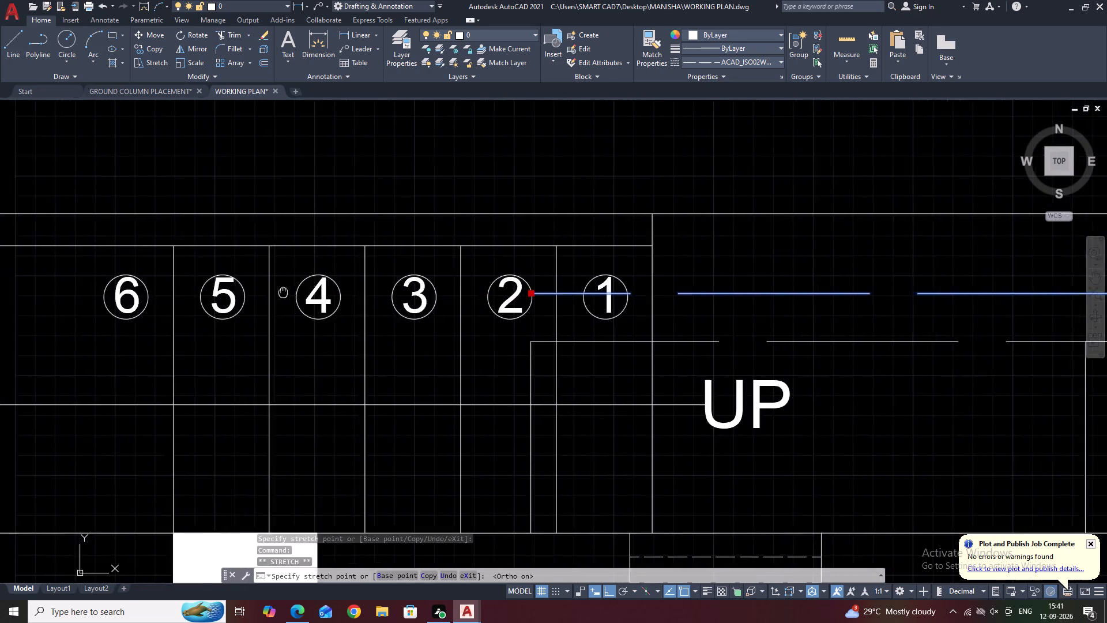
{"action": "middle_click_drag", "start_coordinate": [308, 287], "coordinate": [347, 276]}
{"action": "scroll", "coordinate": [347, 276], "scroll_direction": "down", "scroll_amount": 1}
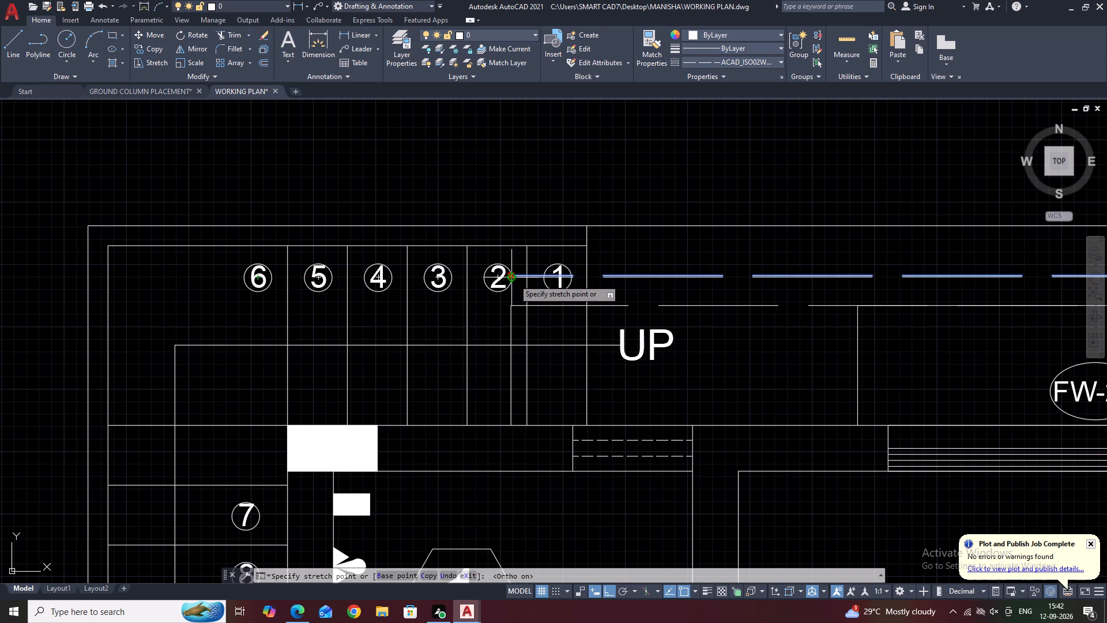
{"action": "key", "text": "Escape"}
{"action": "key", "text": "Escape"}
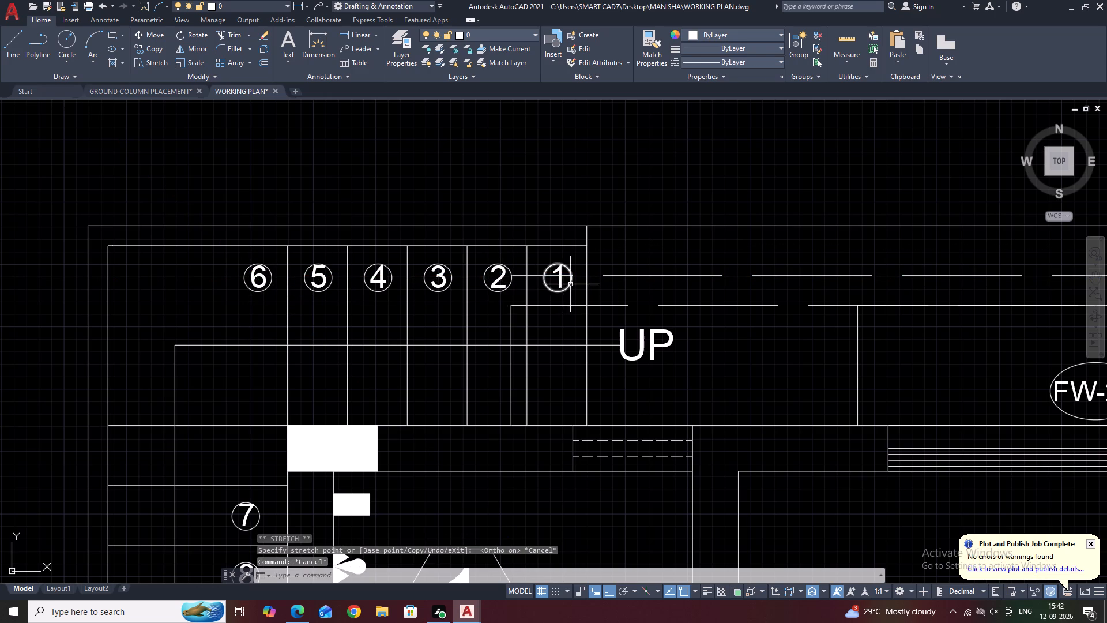
Fillet the open platform's solid outer edge line with toilet 2's outer wall line to form a sharp corner.
{"action": "middle_click_drag", "start_coordinate": [582, 290], "coordinate": [625, 329]}
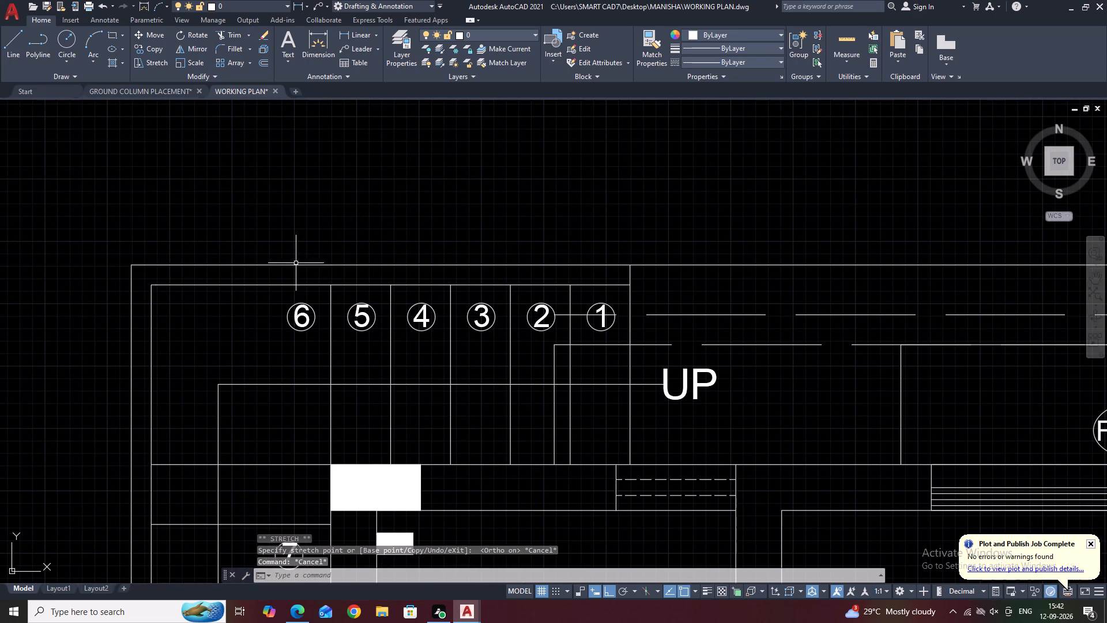
{"action": "scroll", "coordinate": [688, 228], "scroll_direction": "down", "scroll_amount": 2}
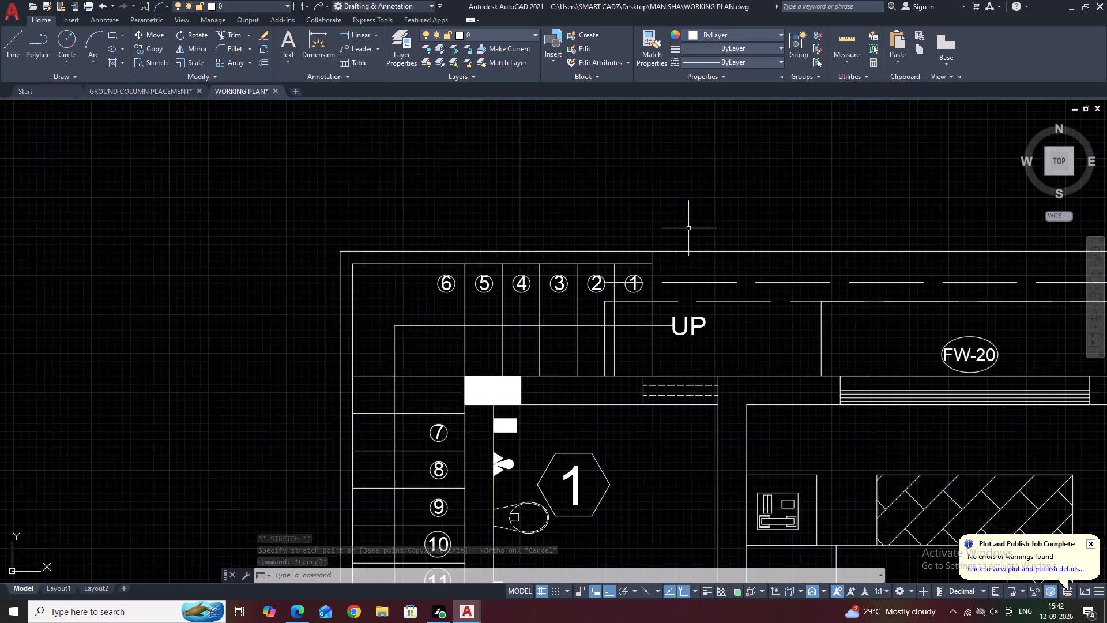
{"action": "scroll", "coordinate": [688, 228], "scroll_direction": "down", "scroll_amount": 2}
{"action": "middle_click_drag", "start_coordinate": [819, 252], "coordinate": [475, 303]}
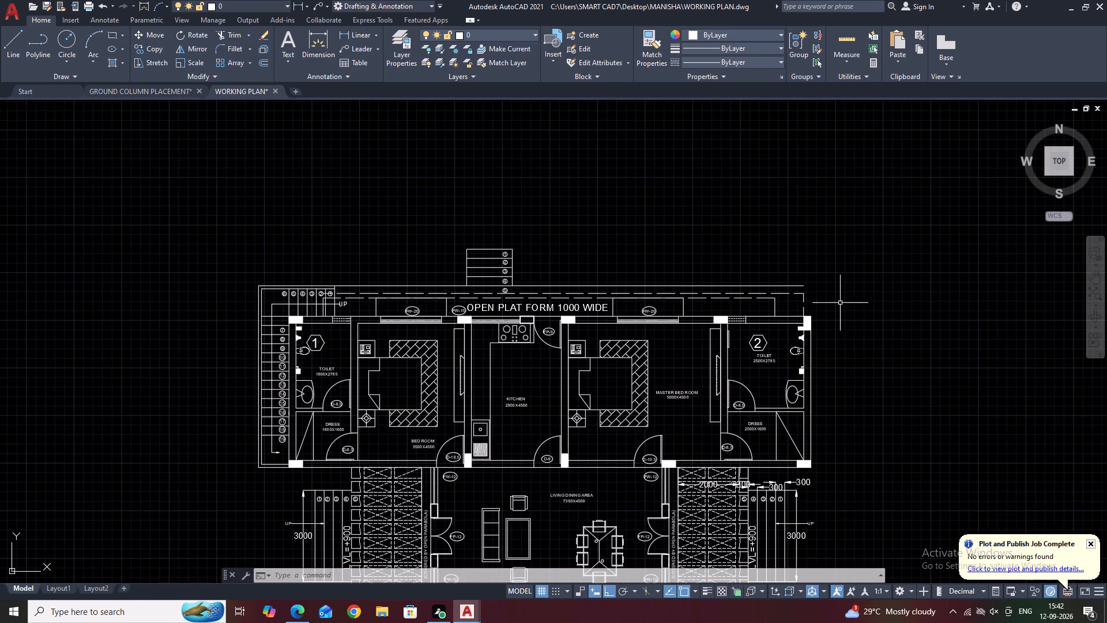
{"action": "scroll", "coordinate": [812, 299], "scroll_direction": "up", "scroll_amount": 2}
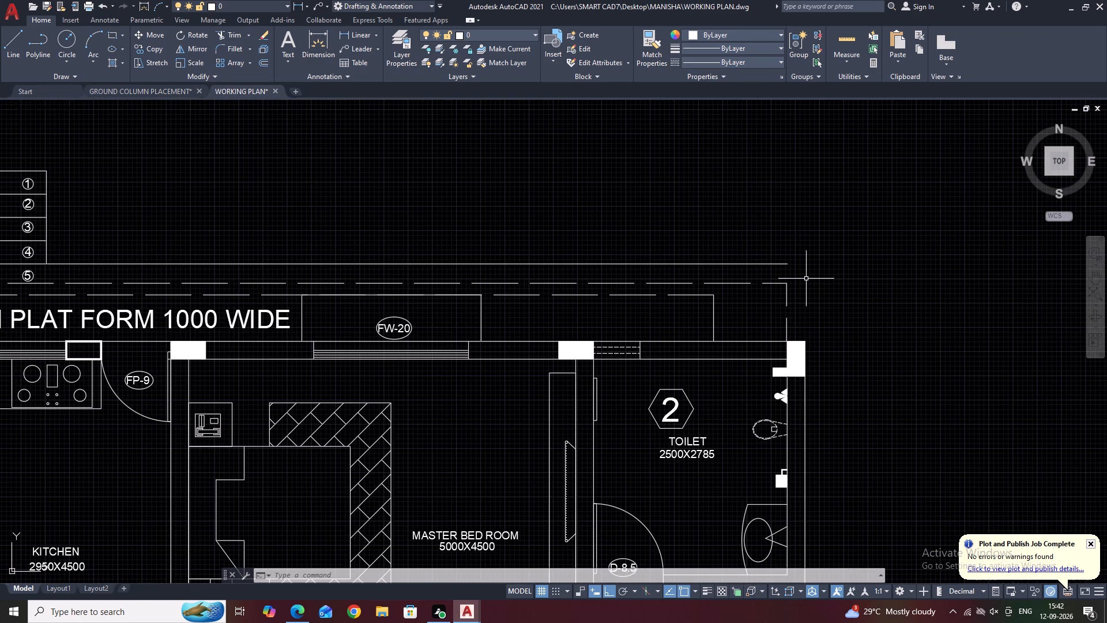
{"action": "scroll", "coordinate": [773, 269], "scroll_direction": "up", "scroll_amount": 1}
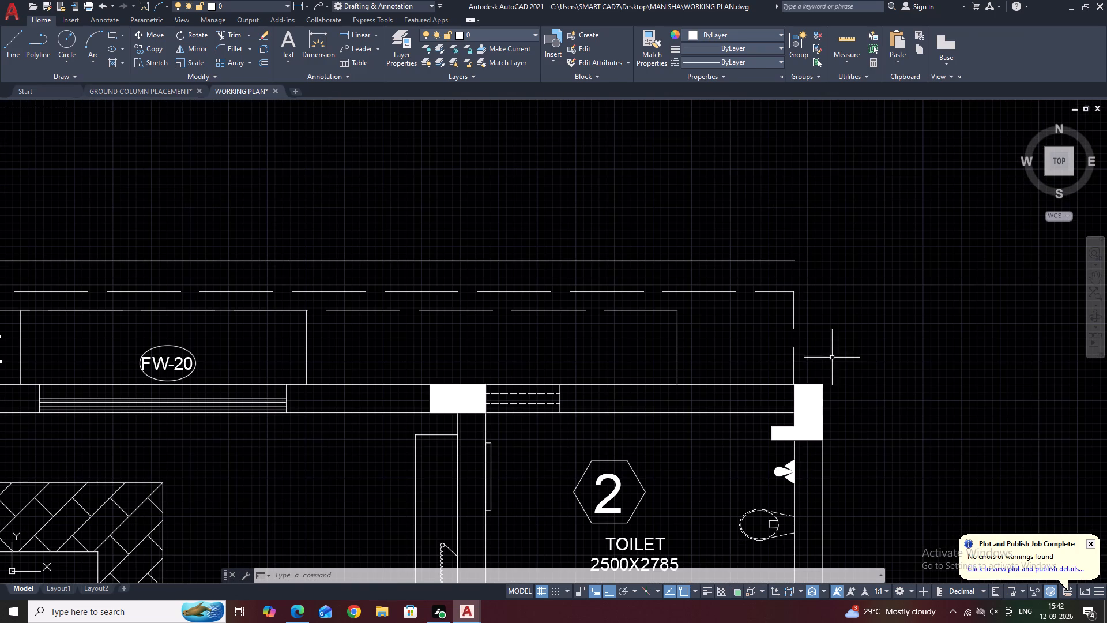
{"action": "scroll", "coordinate": [829, 347], "scroll_direction": "down", "scroll_amount": 1}
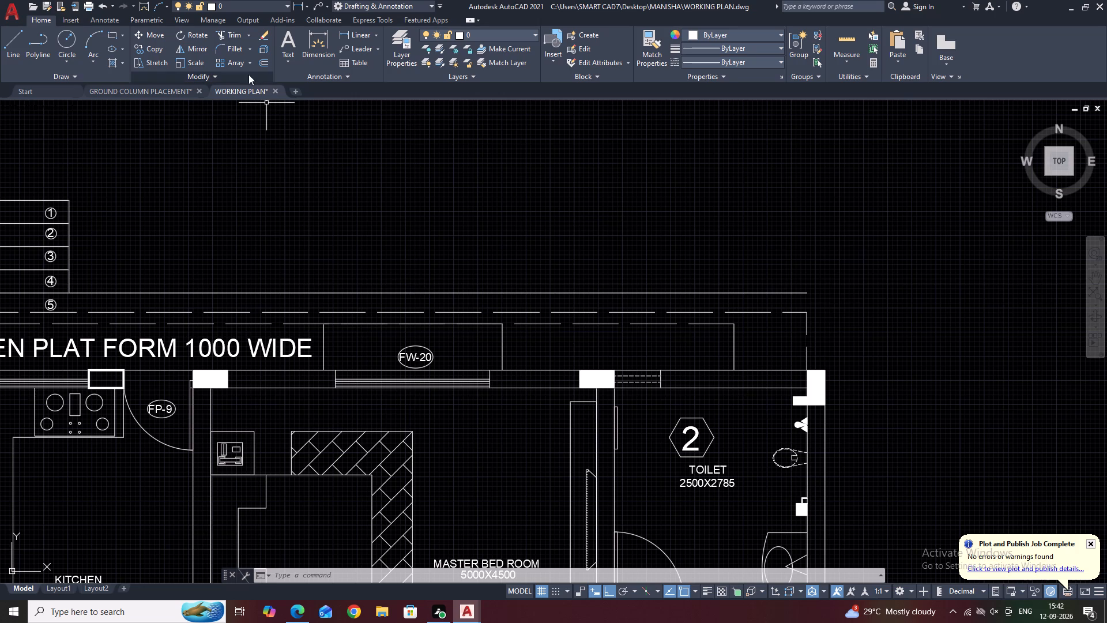
{"action": "left_click", "coordinate": [235, 47]}
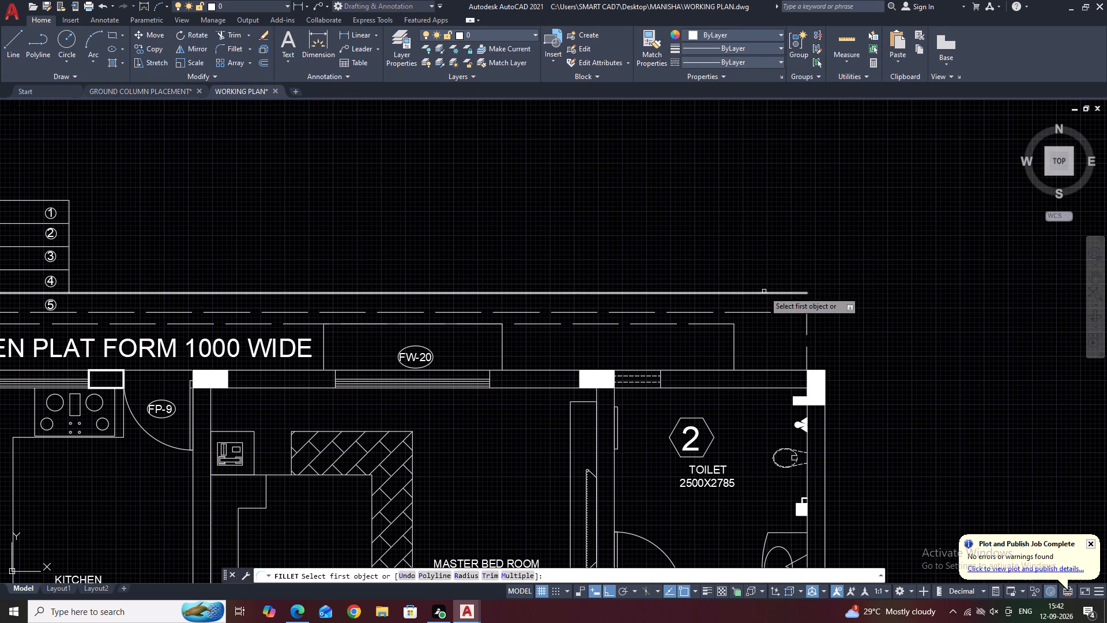
{"action": "left_click", "coordinate": [764, 291]}
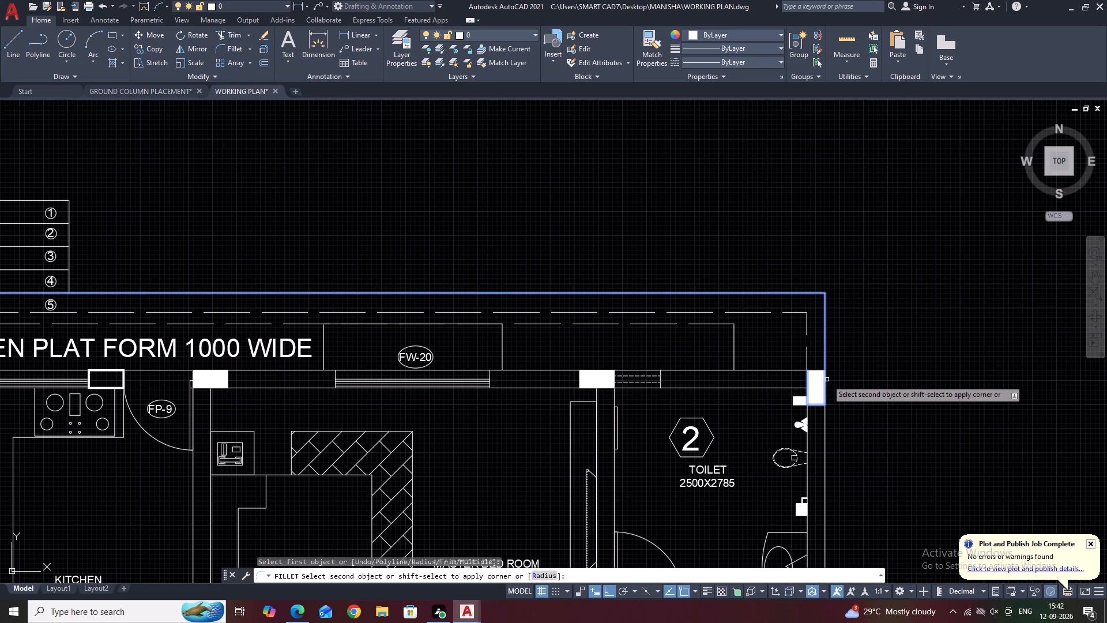
{"action": "left_click", "coordinate": [827, 380]}
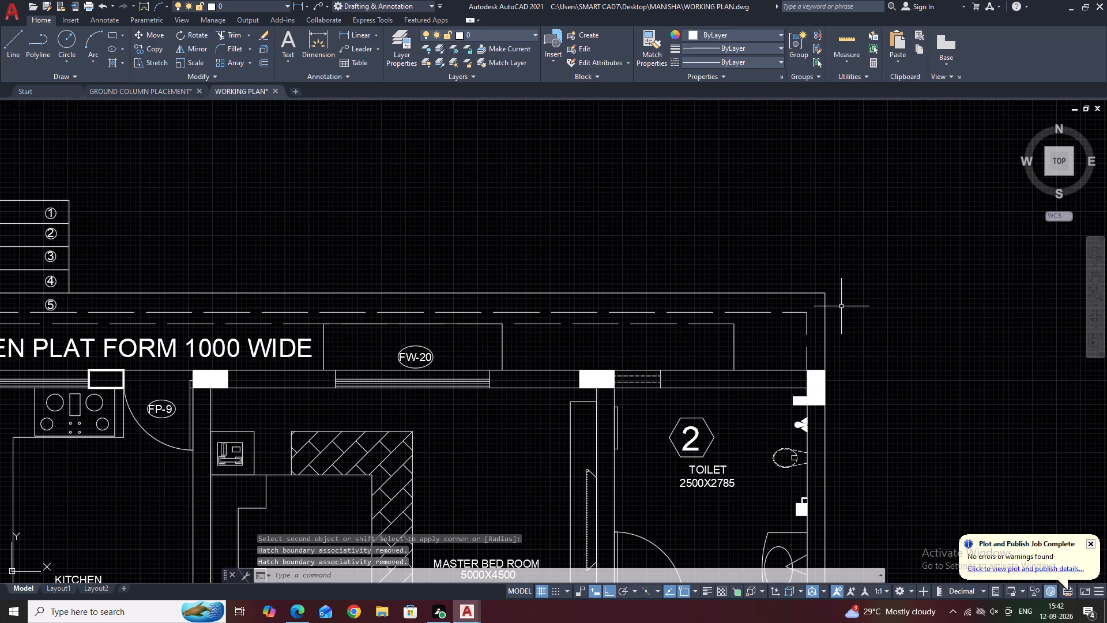
Inspect the column hatch and the wall line at toilet 2's outer corner, selecting each and deselecting it again.
{"action": "middle_click_drag", "start_coordinate": [860, 431], "coordinate": [861, 408]}
{"action": "scroll", "coordinate": [810, 345], "scroll_direction": "up", "scroll_amount": 2}
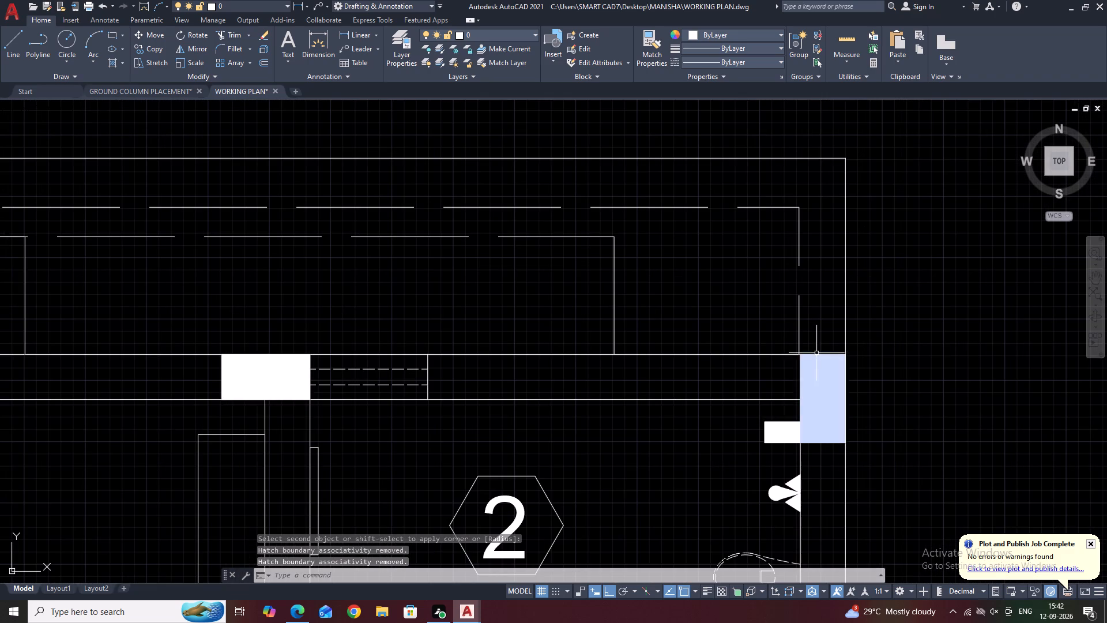
{"action": "left_click", "coordinate": [816, 355]}
{"action": "right_click", "coordinate": [804, 321]}
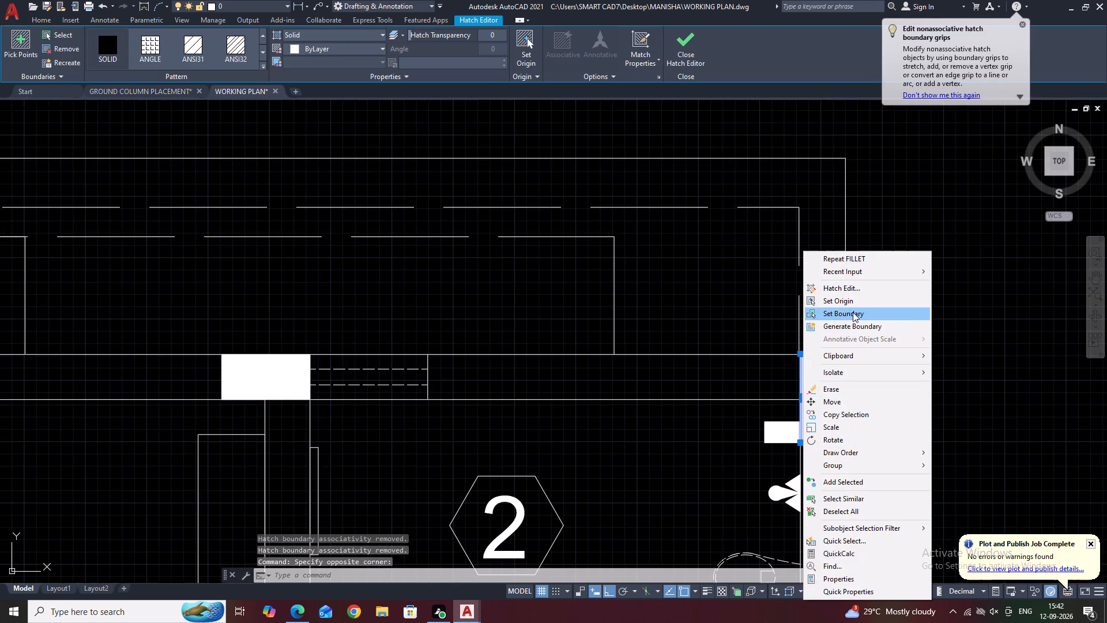
{"action": "left_click", "coordinate": [859, 516]}
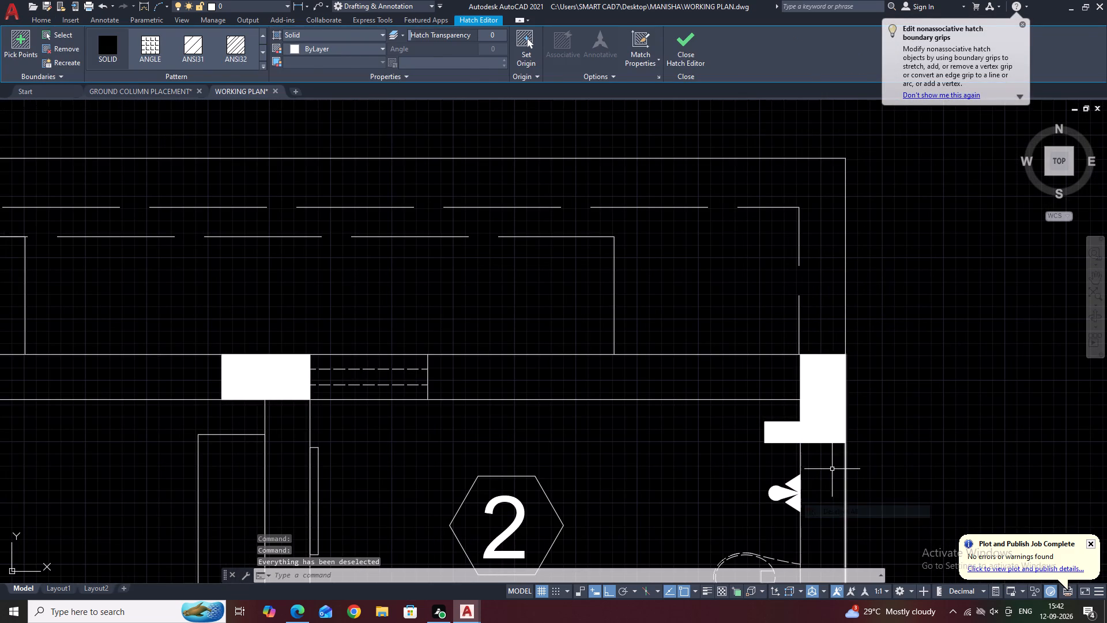
{"action": "left_click", "coordinate": [776, 373]}
{"action": "left_click_drag", "start_coordinate": [741, 336], "coordinate": [734, 328]}
{"action": "right_click", "coordinate": [875, 352]}
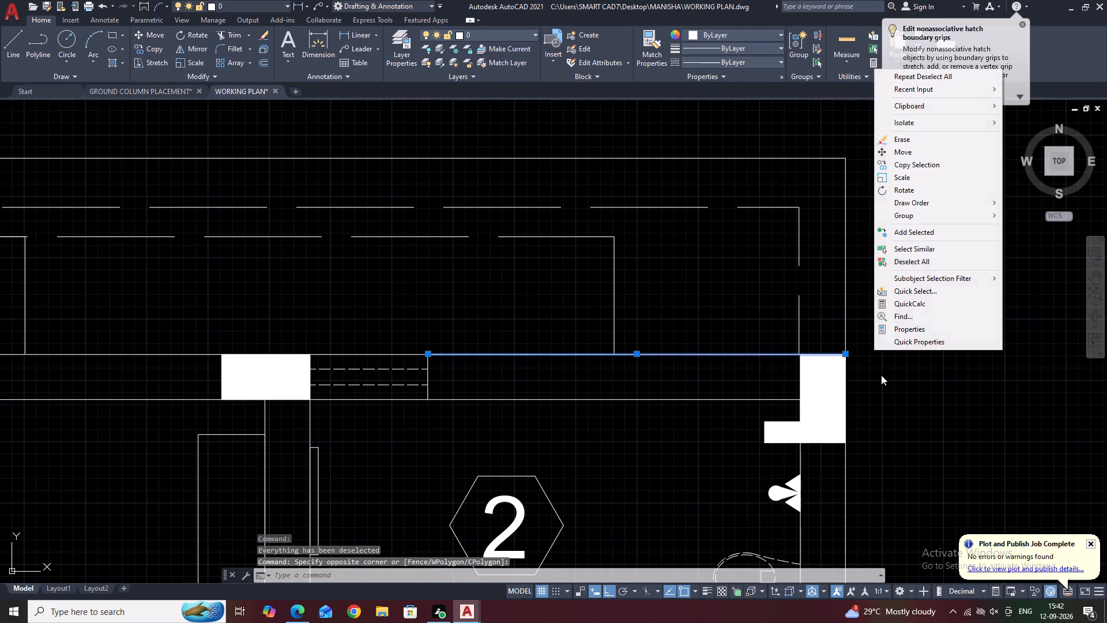
{"action": "left_click", "coordinate": [909, 262]}
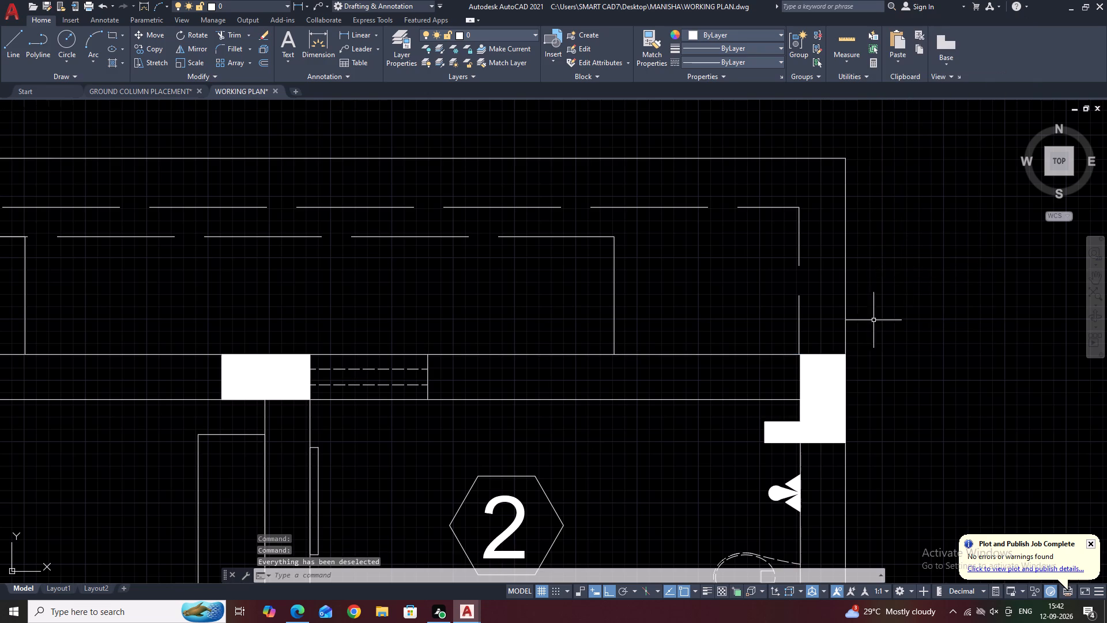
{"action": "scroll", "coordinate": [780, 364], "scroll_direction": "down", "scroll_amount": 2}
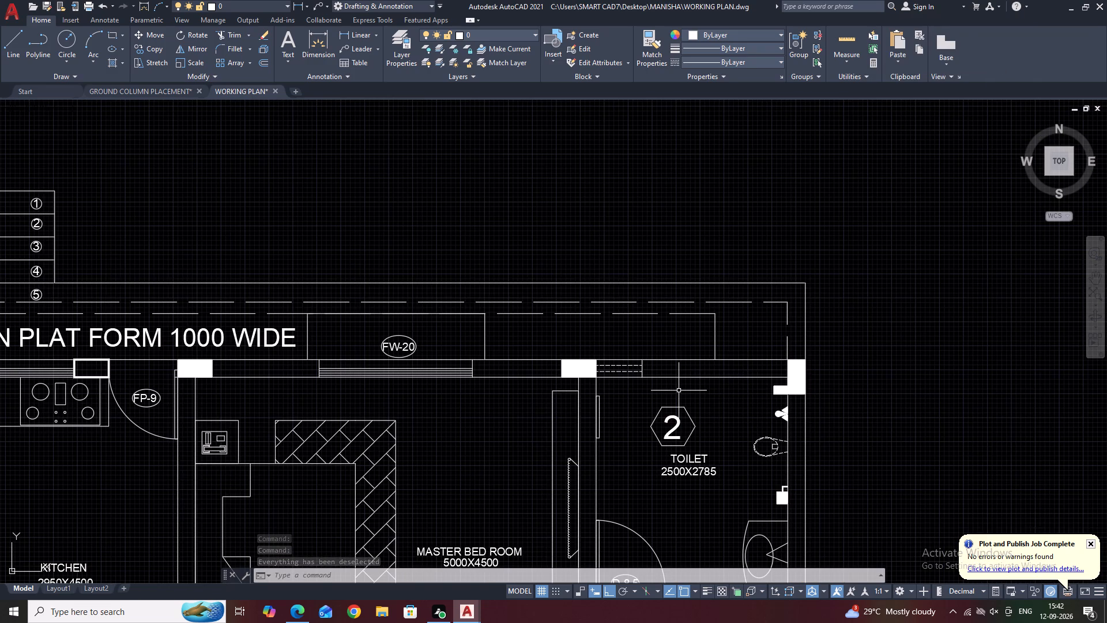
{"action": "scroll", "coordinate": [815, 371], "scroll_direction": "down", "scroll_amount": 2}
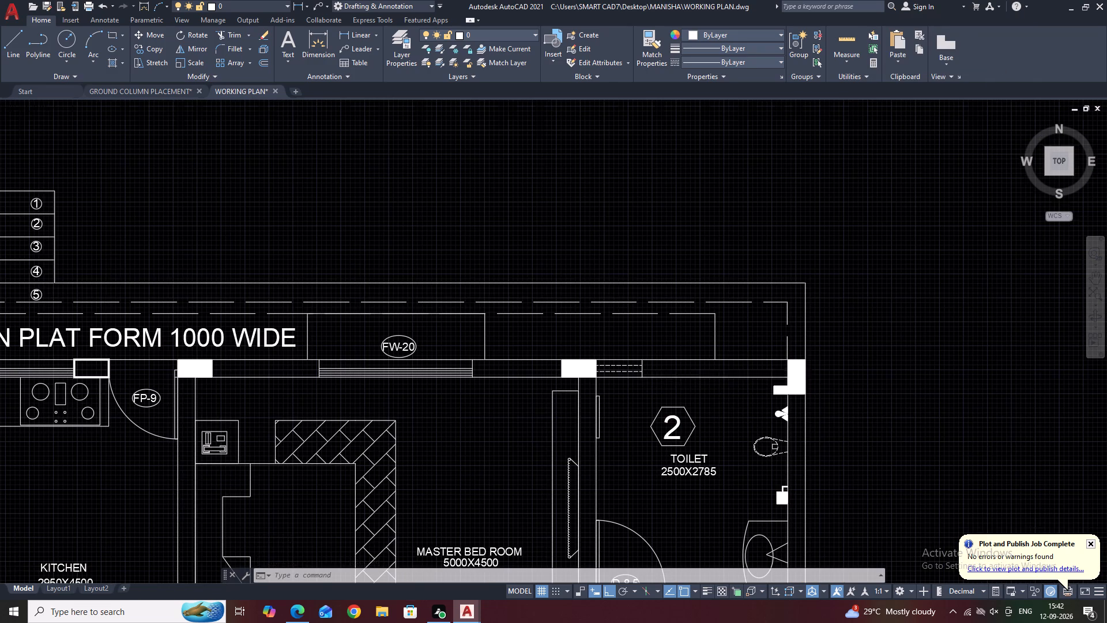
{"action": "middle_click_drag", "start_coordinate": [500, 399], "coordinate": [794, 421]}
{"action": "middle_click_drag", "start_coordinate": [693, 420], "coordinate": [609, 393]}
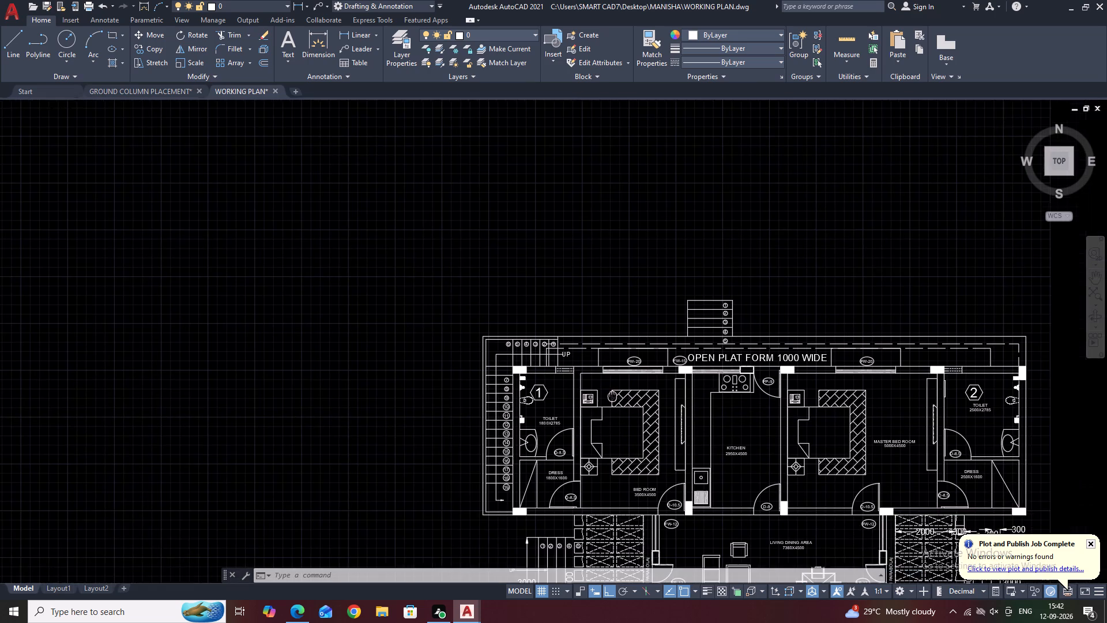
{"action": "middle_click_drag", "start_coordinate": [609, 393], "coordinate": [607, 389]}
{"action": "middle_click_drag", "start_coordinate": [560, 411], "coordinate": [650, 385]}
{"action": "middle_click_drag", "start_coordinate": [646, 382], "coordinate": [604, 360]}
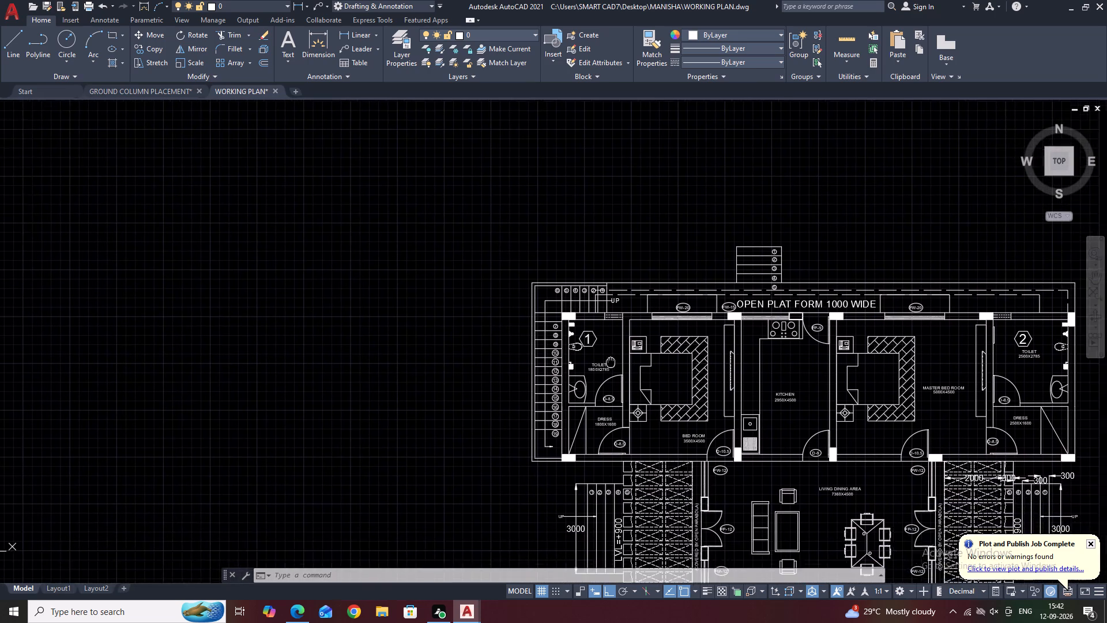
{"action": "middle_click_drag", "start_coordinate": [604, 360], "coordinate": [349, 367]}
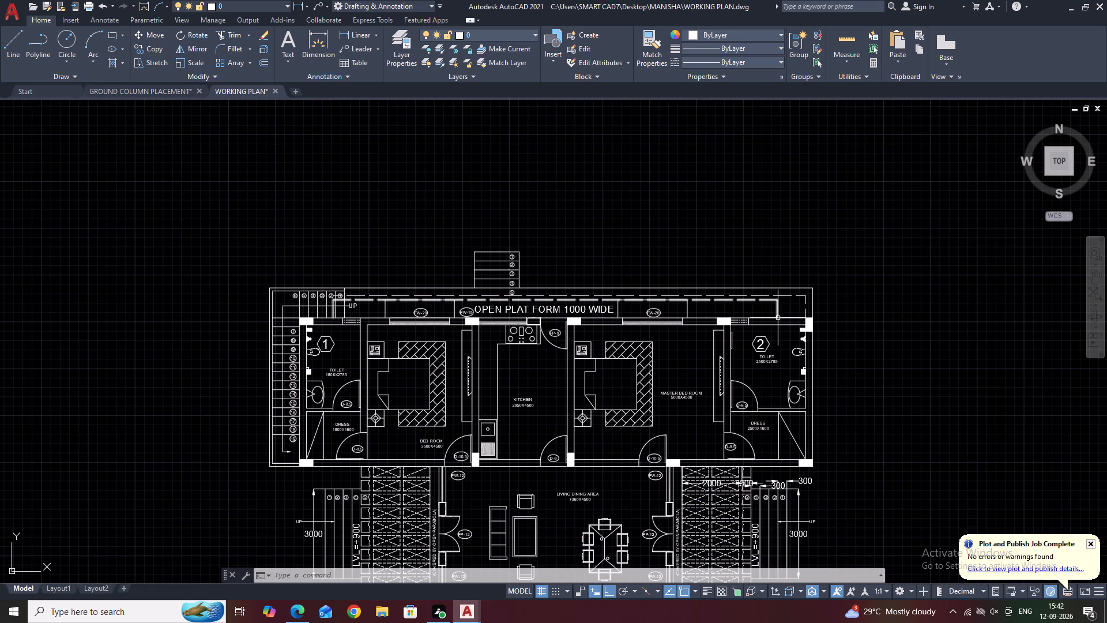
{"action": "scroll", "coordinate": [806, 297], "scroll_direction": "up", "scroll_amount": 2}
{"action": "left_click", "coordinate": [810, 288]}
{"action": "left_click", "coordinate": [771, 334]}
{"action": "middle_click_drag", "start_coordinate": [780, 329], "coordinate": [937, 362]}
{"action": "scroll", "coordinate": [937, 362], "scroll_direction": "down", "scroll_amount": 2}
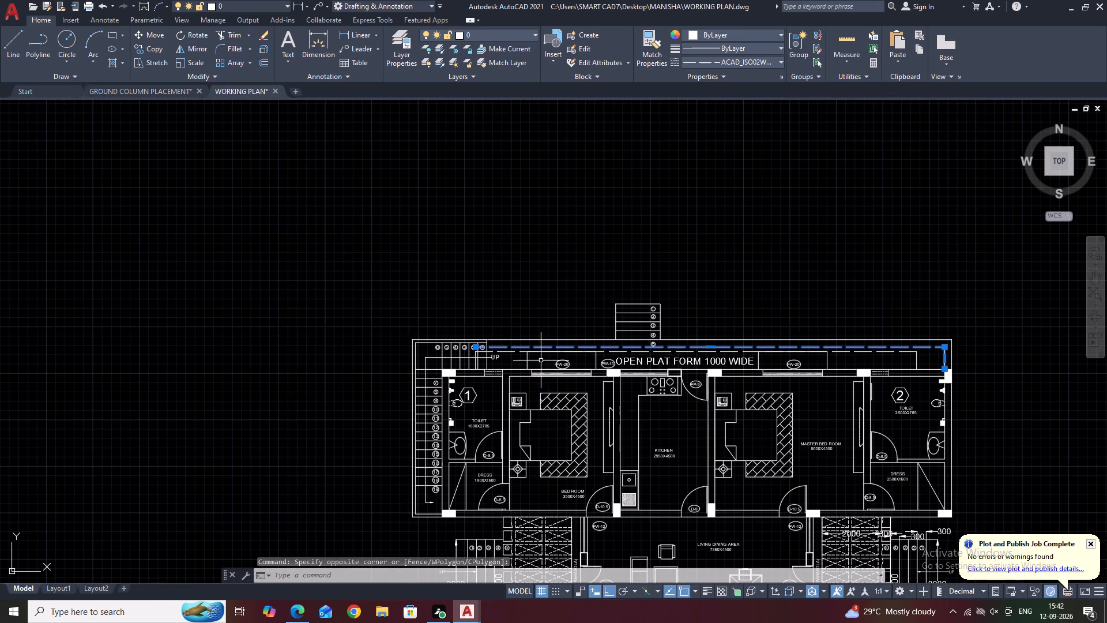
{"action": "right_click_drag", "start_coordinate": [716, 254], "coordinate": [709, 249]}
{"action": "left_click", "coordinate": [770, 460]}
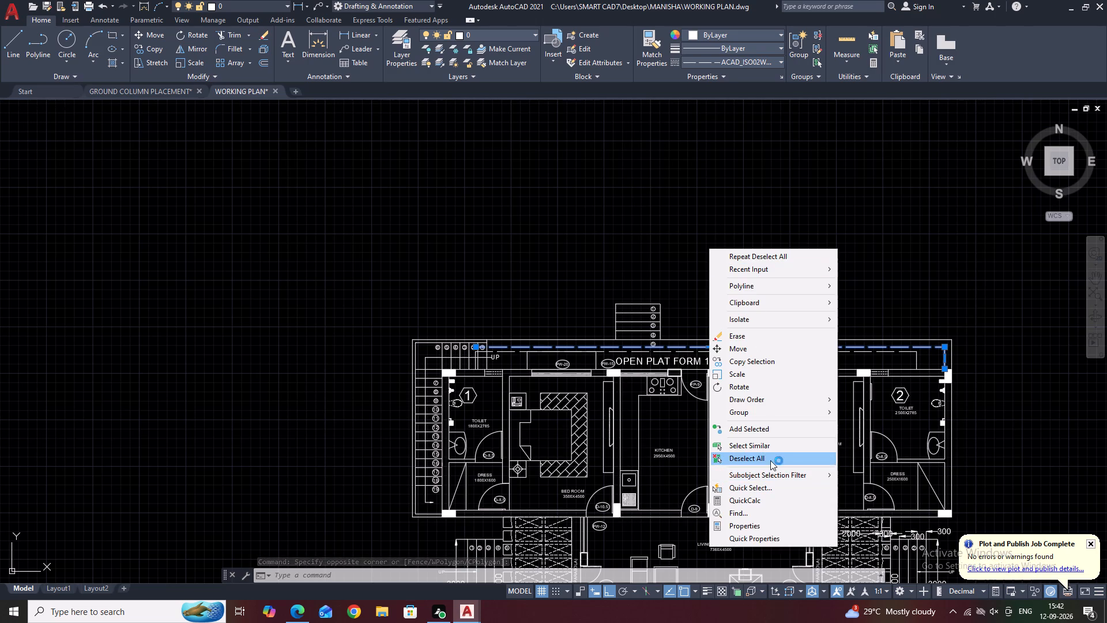
Match the open platform's outer dashed outline to the properties of a dashed diagonal in the covered area beside the living dining area.
{"action": "middle_click_drag", "start_coordinate": [848, 391], "coordinate": [730, 267]}
{"action": "scroll", "coordinate": [754, 450], "scroll_direction": "up", "scroll_amount": 1}
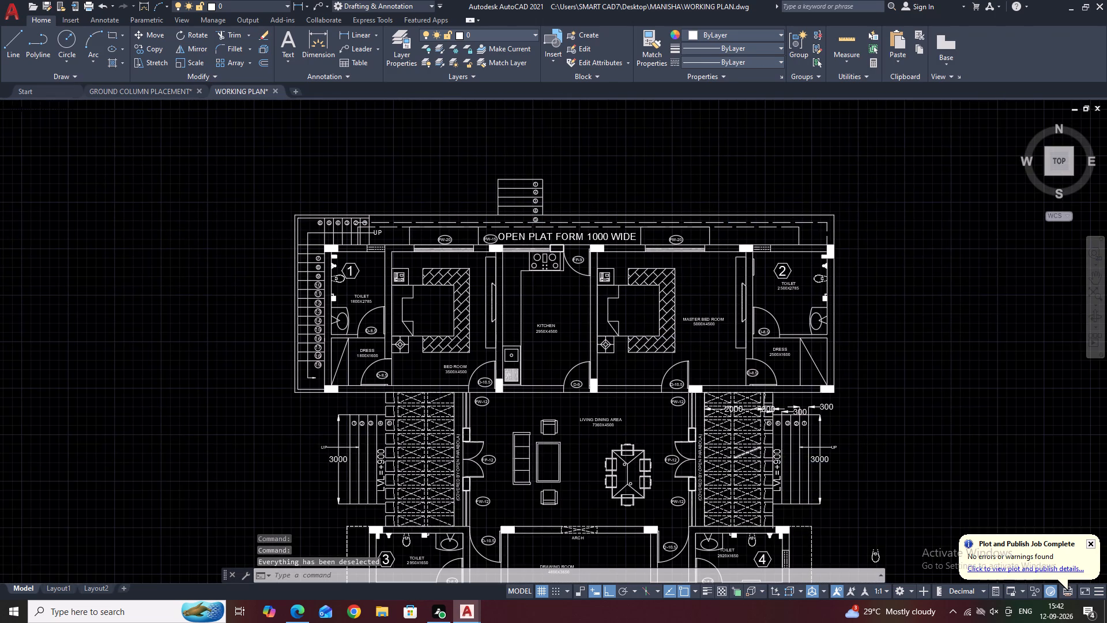
{"action": "scroll", "coordinate": [754, 450], "scroll_direction": "up", "scroll_amount": 1}
{"action": "left_click", "coordinate": [745, 419]}
{"action": "left_click", "coordinate": [744, 416]}
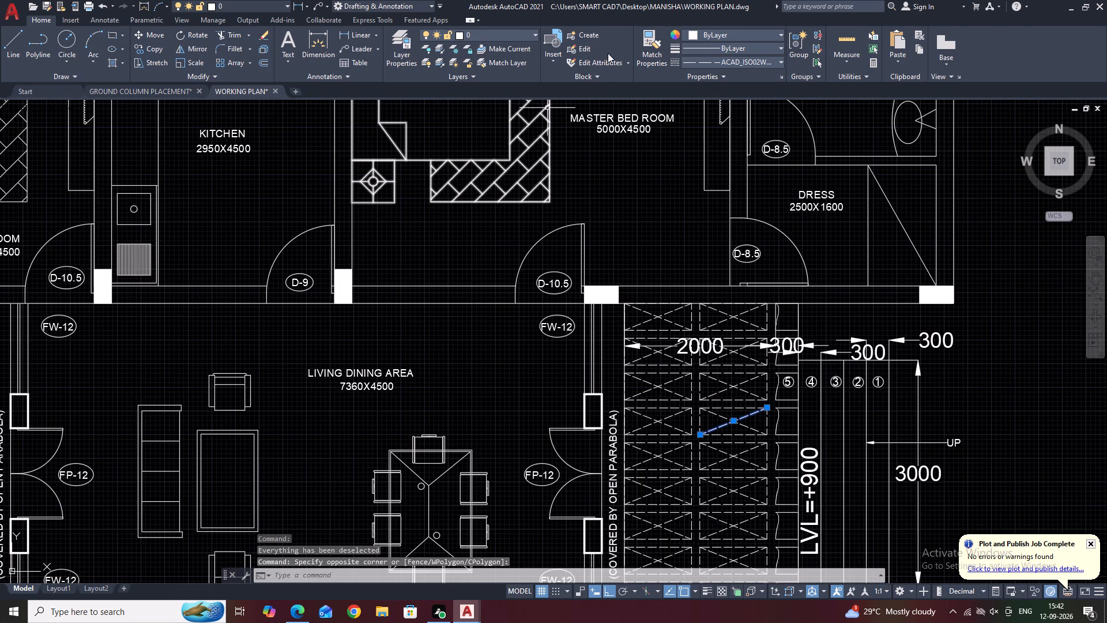
{"action": "left_click", "coordinate": [656, 62]}
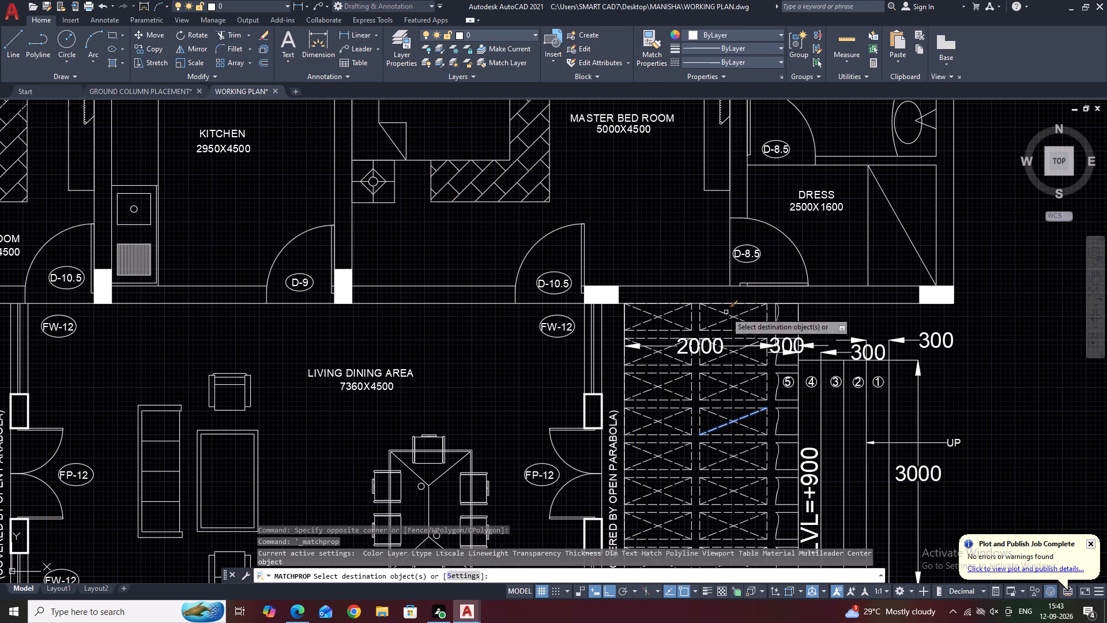
{"action": "scroll", "coordinate": [729, 325], "scroll_direction": "down", "scroll_amount": 3}
{"action": "scroll", "coordinate": [772, 217], "scroll_direction": "up", "scroll_amount": 1}
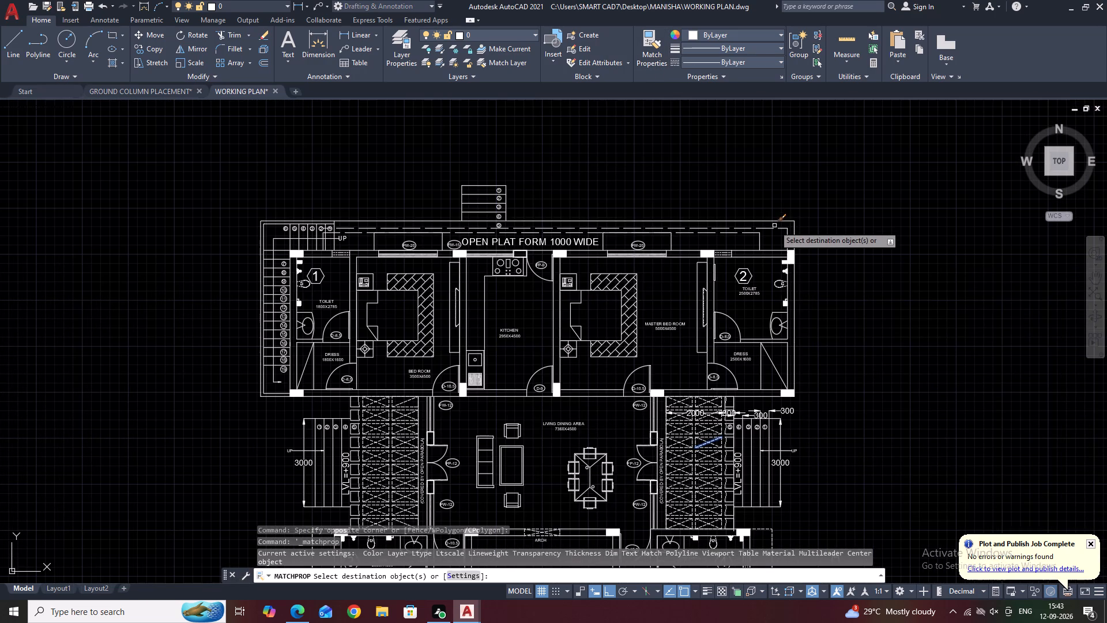
{"action": "left_click", "coordinate": [774, 228]}
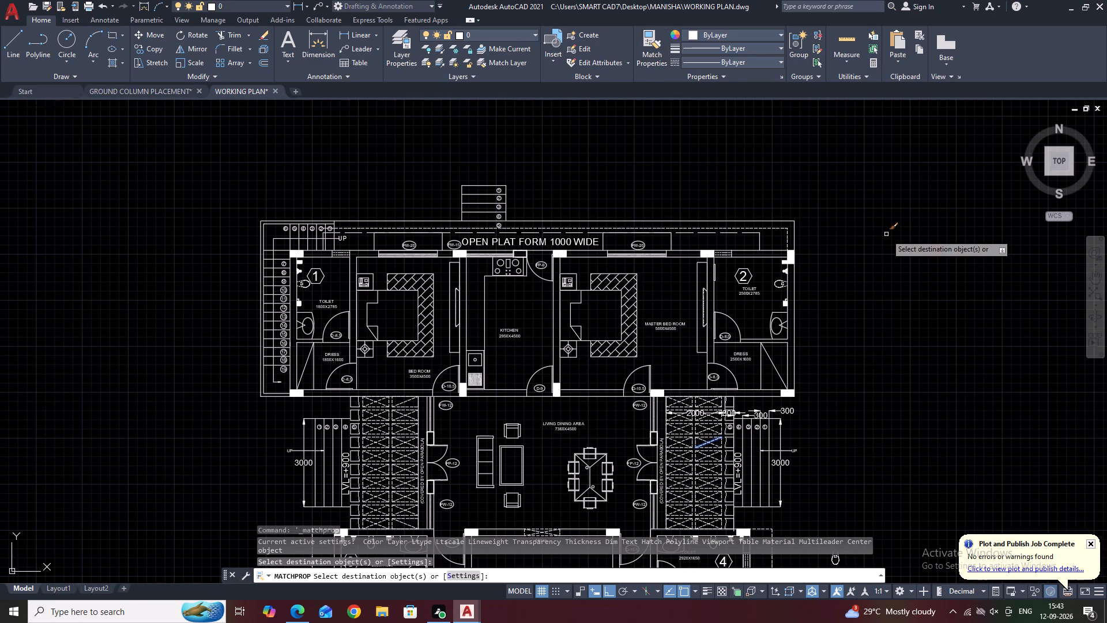
{"action": "right_click", "coordinate": [886, 234]}
{"action": "left_click", "coordinate": [911, 256]}
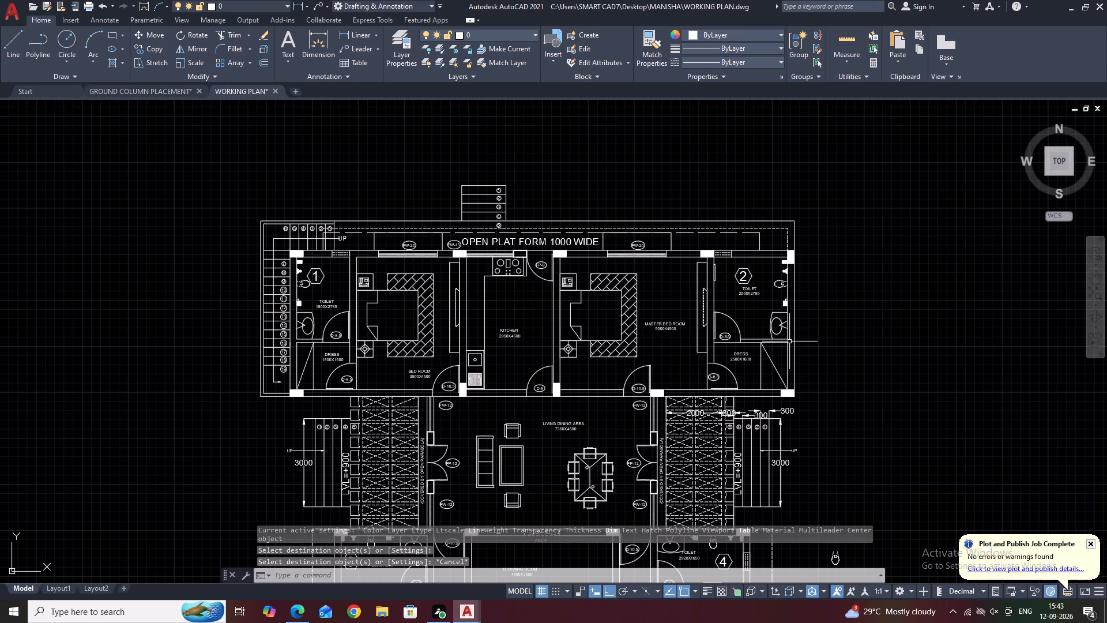
Explode the solid outer polyline that bounds the open platform and the main staircase.
{"action": "middle_click_drag", "start_coordinate": [805, 272], "coordinate": [803, 331]}
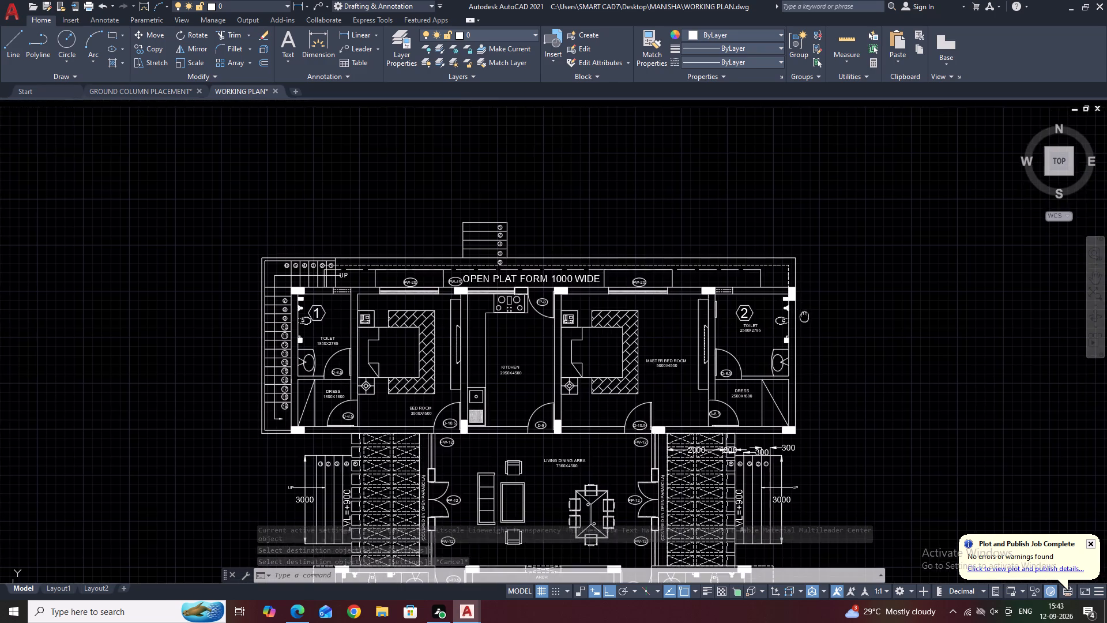
{"action": "middle_click_drag", "start_coordinate": [803, 331], "coordinate": [799, 426]}
{"action": "middle_click_drag", "start_coordinate": [795, 369], "coordinate": [814, 458]}
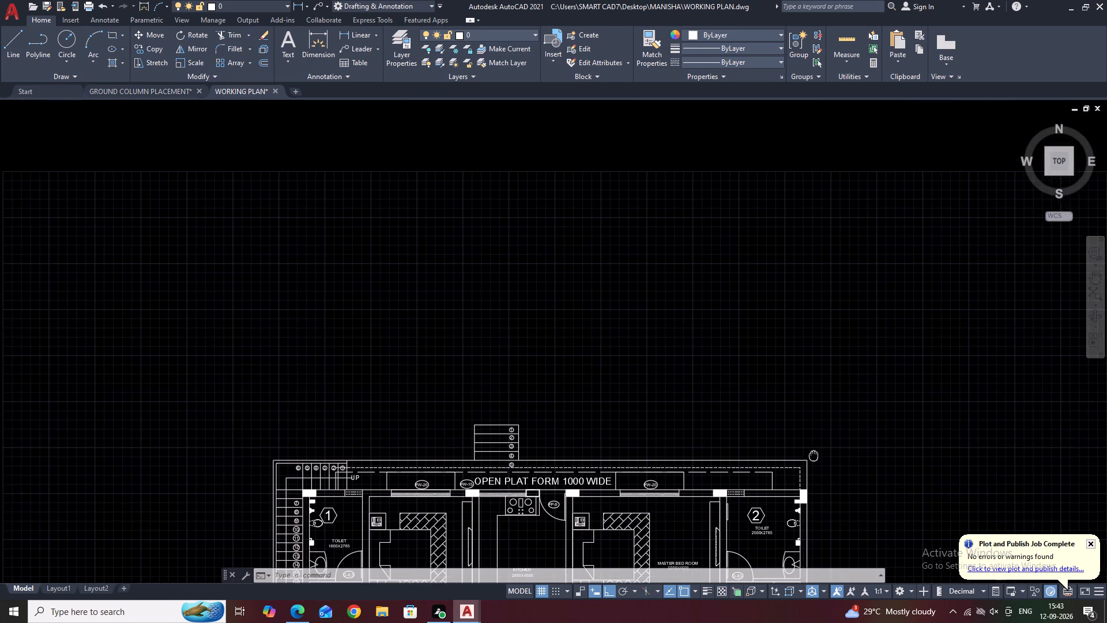
{"action": "middle_click_drag", "start_coordinate": [613, 471], "coordinate": [694, 461]}
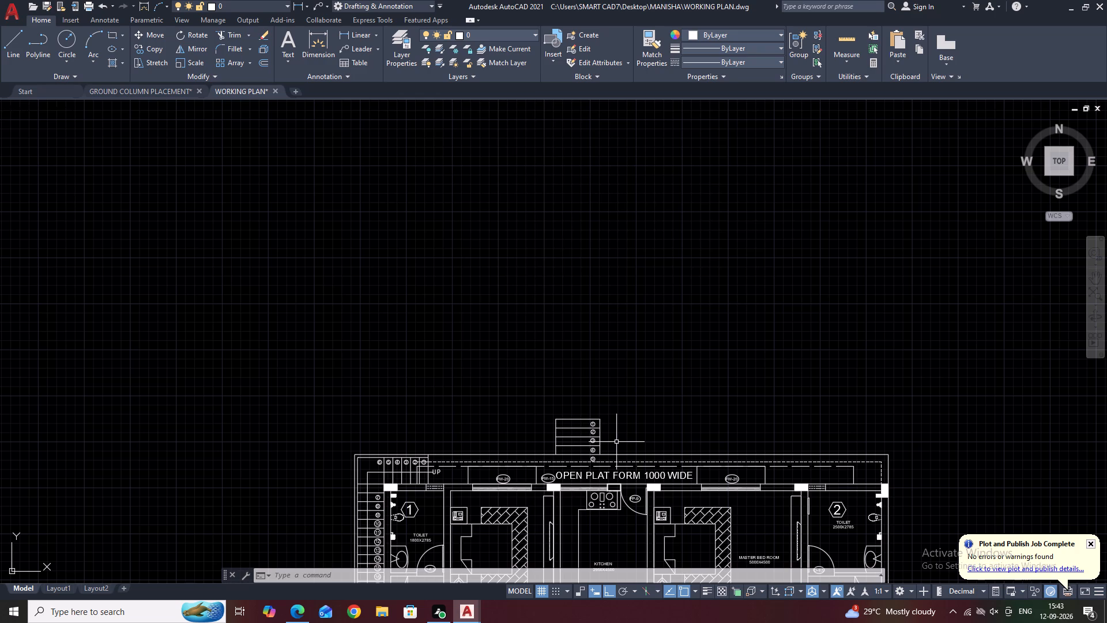
{"action": "middle_click_drag", "start_coordinate": [612, 449], "coordinate": [591, 507]}
{"action": "scroll", "coordinate": [590, 506], "scroll_direction": "down", "scroll_amount": 1}
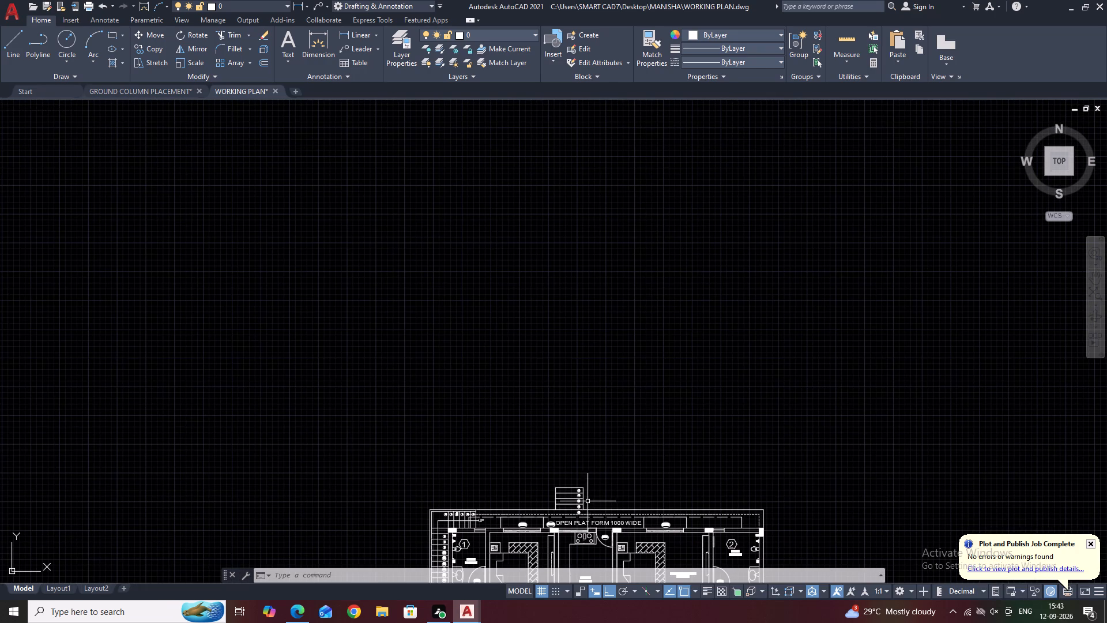
{"action": "middle_click_drag", "start_coordinate": [694, 504], "coordinate": [759, 391]}
{"action": "scroll", "coordinate": [773, 398], "scroll_direction": "up", "scroll_amount": 3}
{"action": "left_click", "coordinate": [772, 389]}
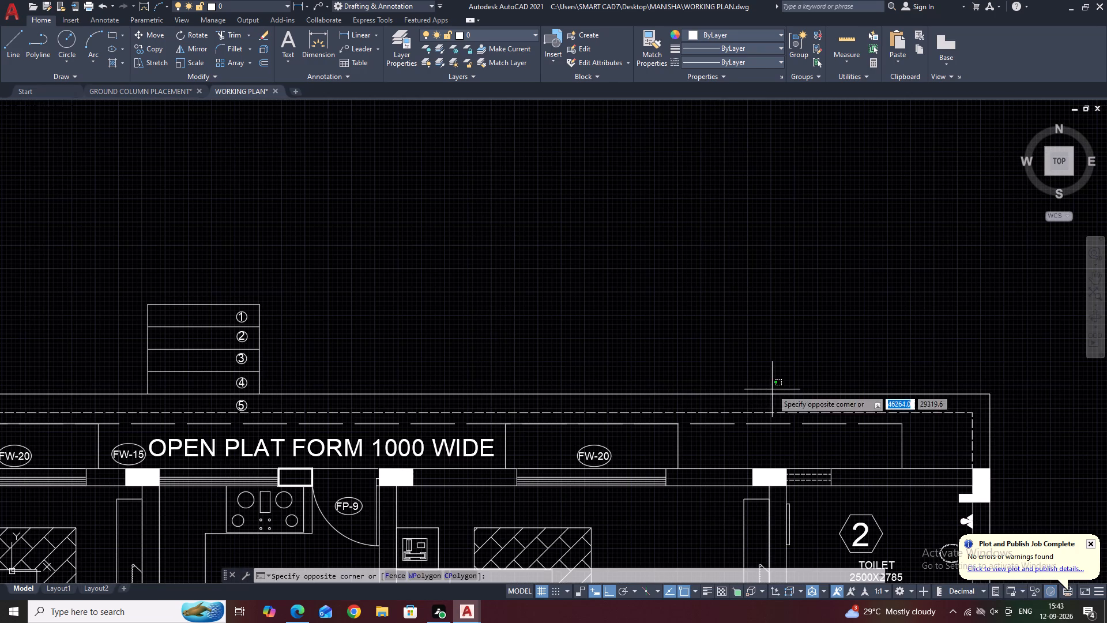
{"action": "left_click", "coordinate": [753, 403]}
{"action": "middle_click_drag", "start_coordinate": [743, 341], "coordinate": [759, 369]}
{"action": "middle_click", "coordinate": [759, 369]}
{"action": "scroll", "coordinate": [759, 369], "scroll_direction": "down", "scroll_amount": 1}
{"action": "middle_click_drag", "start_coordinate": [767, 377], "coordinate": [791, 403]}
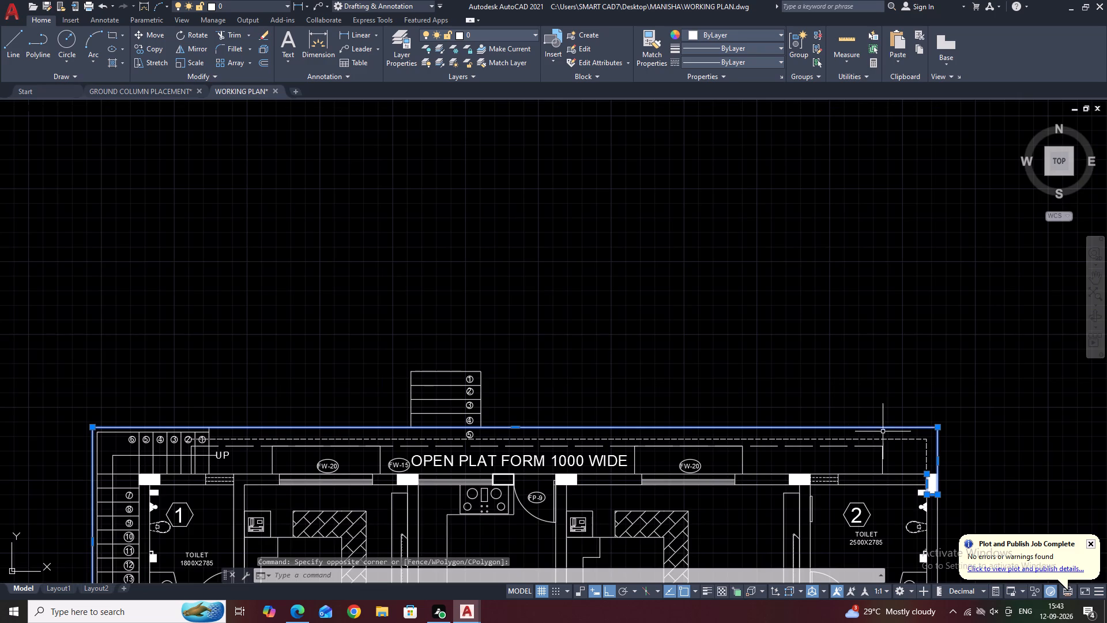
{"action": "middle_click_drag", "start_coordinate": [883, 429], "coordinate": [848, 359]}
{"action": "key", "text": "x"}
{"action": "key", "text": "space"}
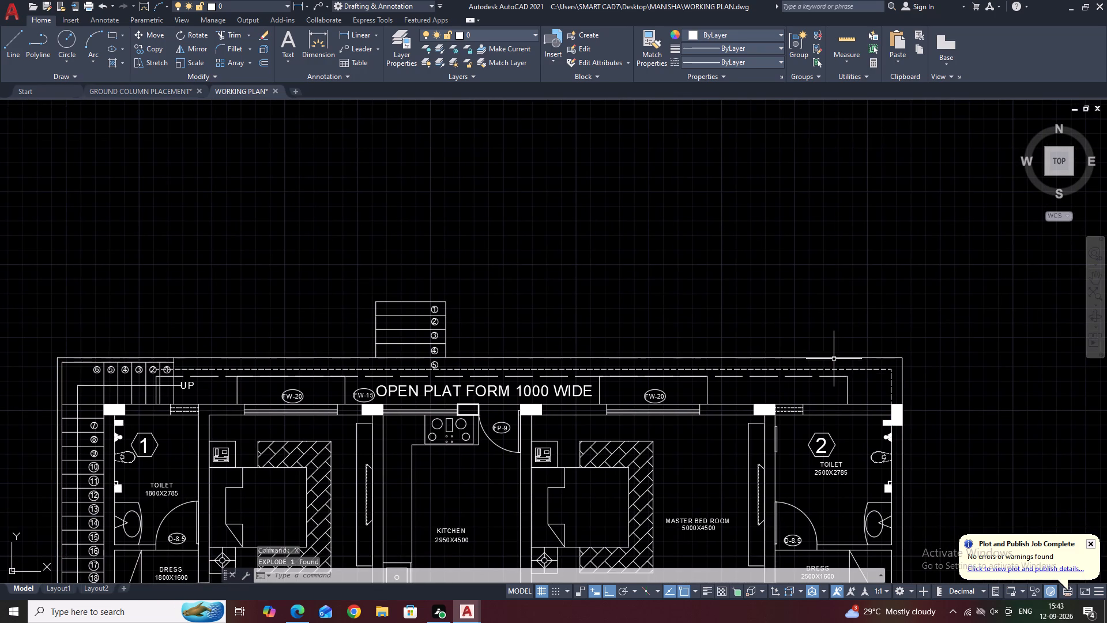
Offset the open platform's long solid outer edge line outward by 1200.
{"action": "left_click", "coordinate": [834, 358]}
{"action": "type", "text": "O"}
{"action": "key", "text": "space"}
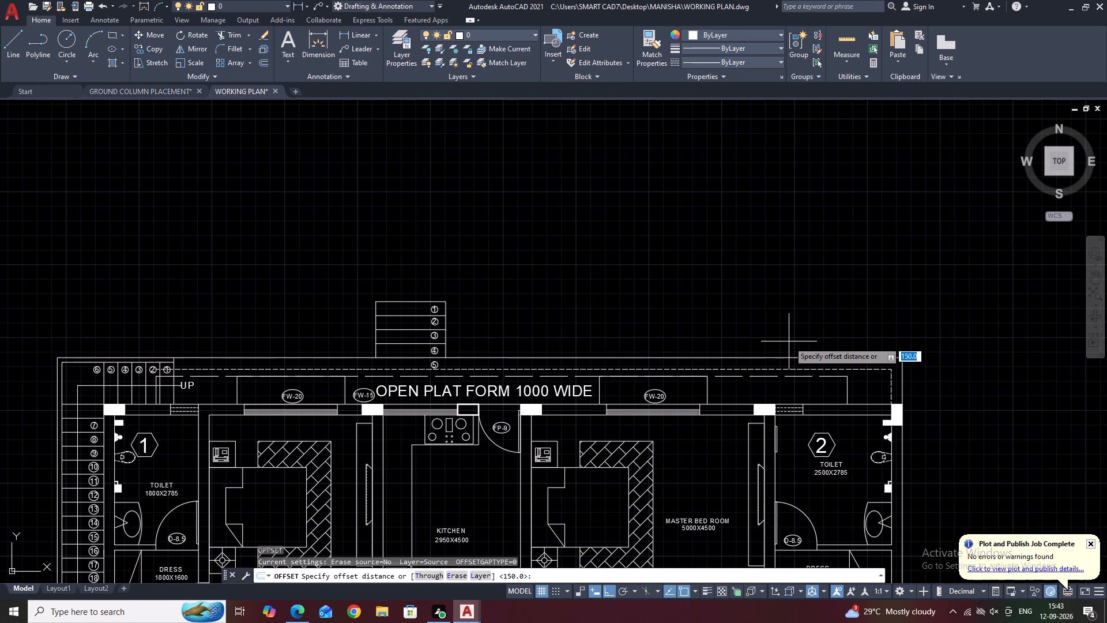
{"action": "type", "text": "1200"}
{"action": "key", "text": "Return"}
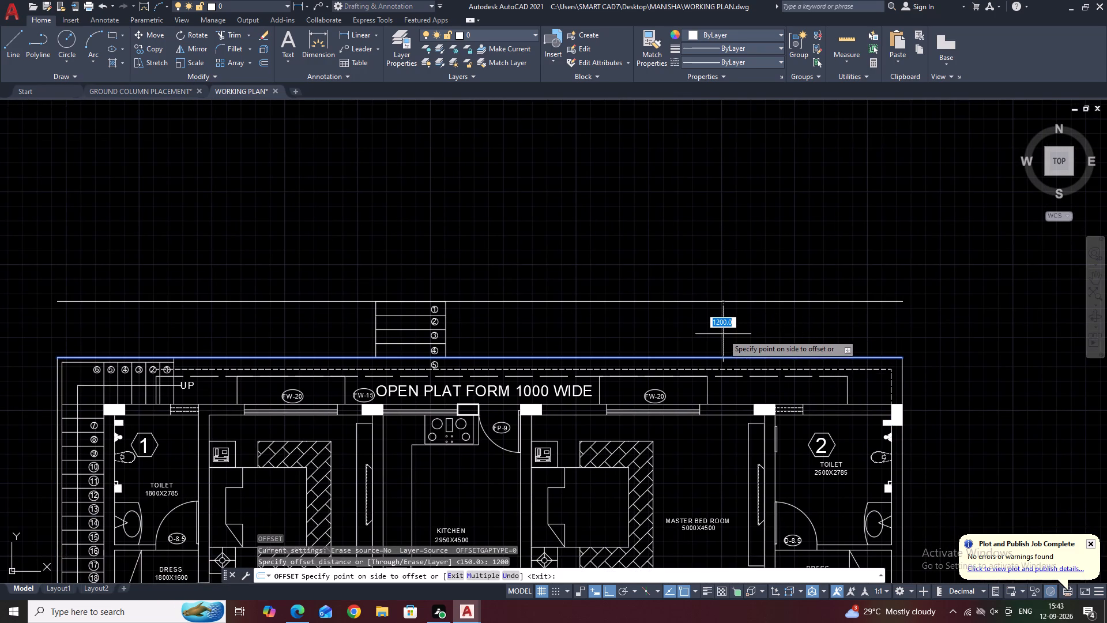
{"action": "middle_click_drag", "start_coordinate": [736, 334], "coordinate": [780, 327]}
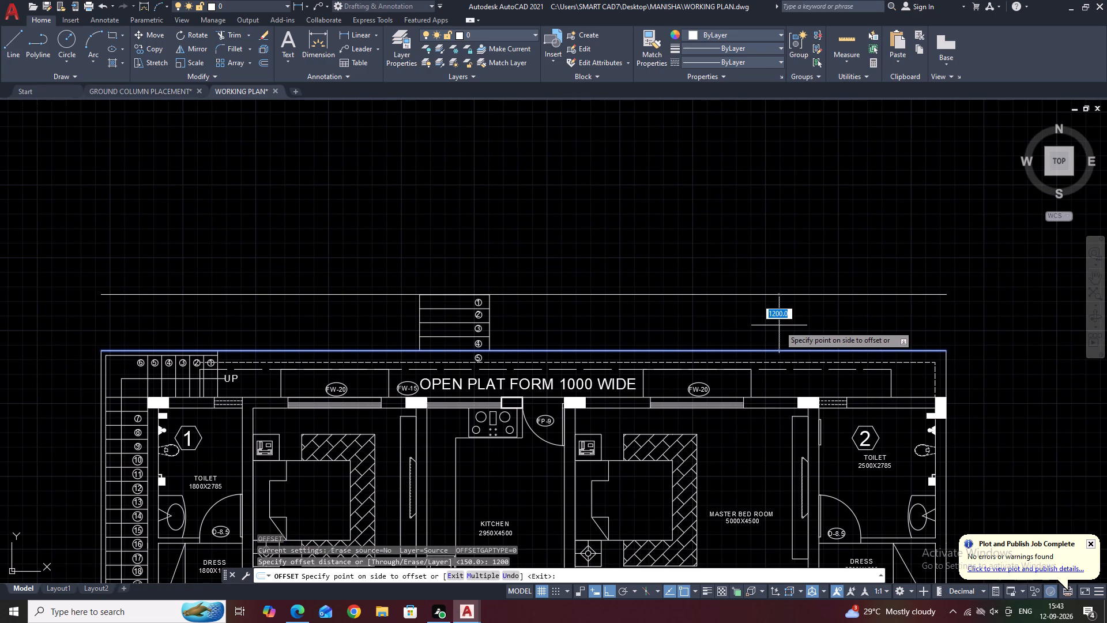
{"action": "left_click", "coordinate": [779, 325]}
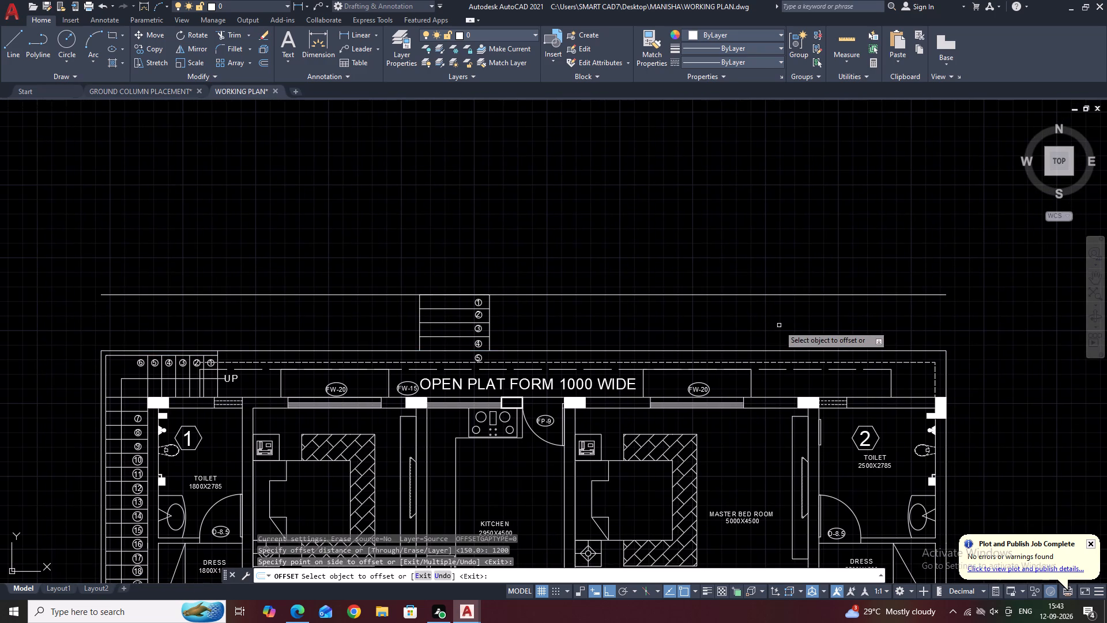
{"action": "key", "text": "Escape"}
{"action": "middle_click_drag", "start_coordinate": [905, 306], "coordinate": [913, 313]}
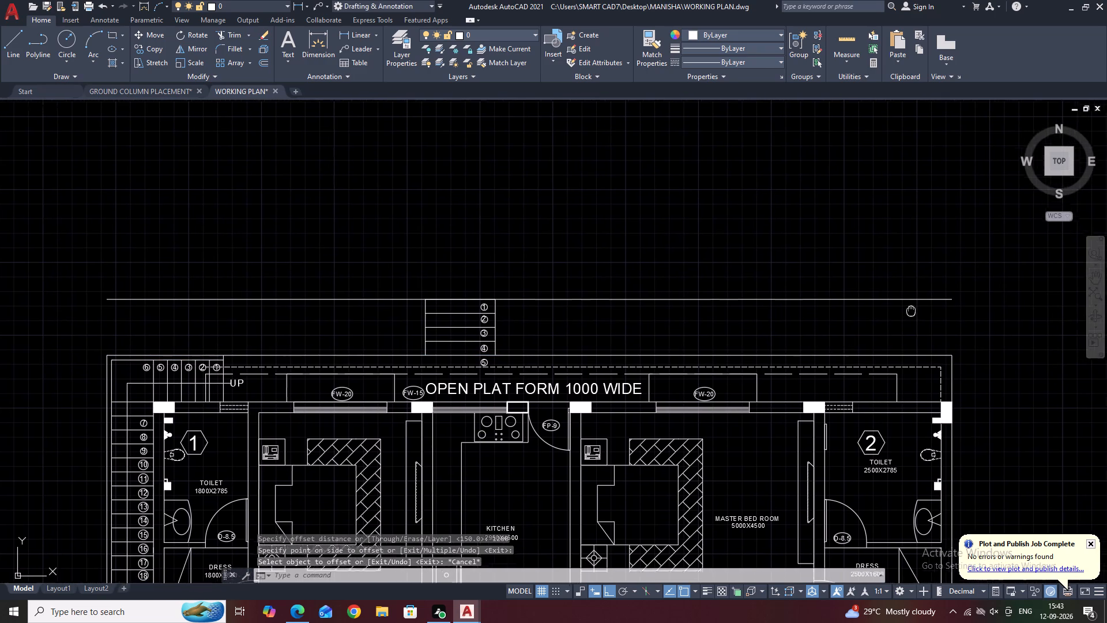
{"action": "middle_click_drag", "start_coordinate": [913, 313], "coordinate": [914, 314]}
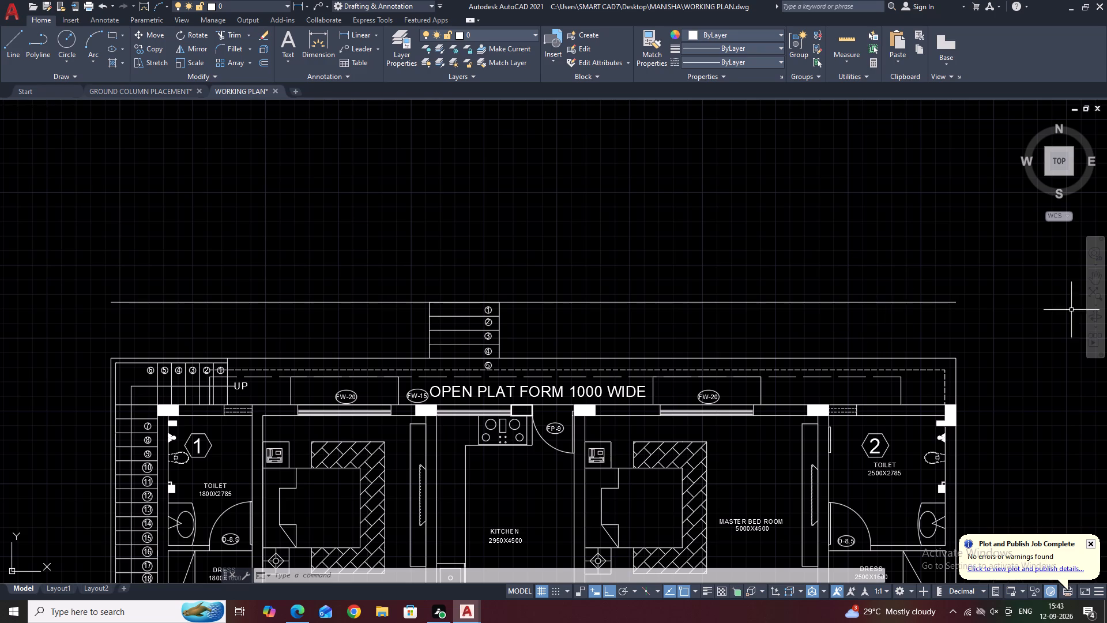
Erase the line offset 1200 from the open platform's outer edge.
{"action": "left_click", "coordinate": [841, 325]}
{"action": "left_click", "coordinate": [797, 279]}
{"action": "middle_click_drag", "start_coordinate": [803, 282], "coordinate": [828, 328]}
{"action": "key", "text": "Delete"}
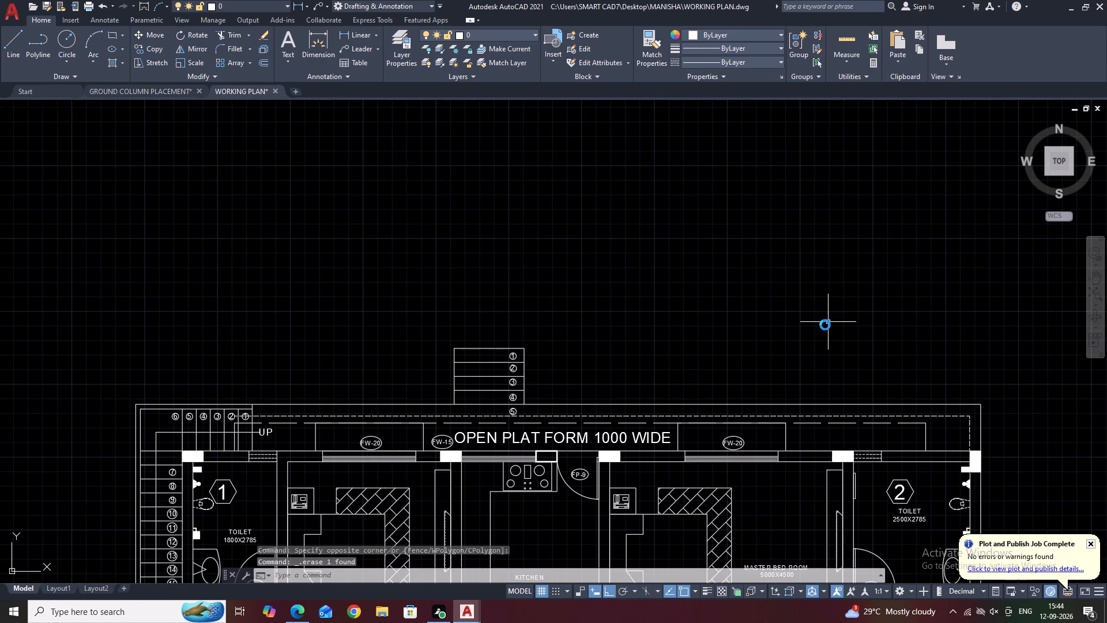
Offset the open platform's long solid outer edge line outward by 1000, across the five-step flight.
{"action": "left_click", "coordinate": [760, 403]}
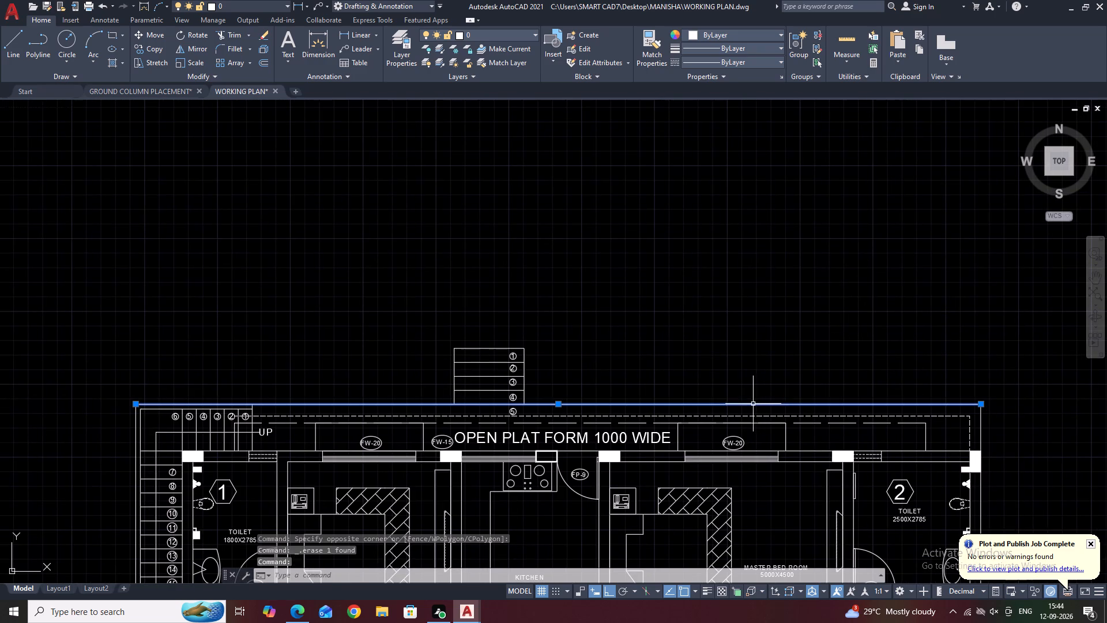
{"action": "key", "text": "o"}
{"action": "key", "text": "space"}
{"action": "key", "text": "1"}
{"action": "key", "text": "0"}
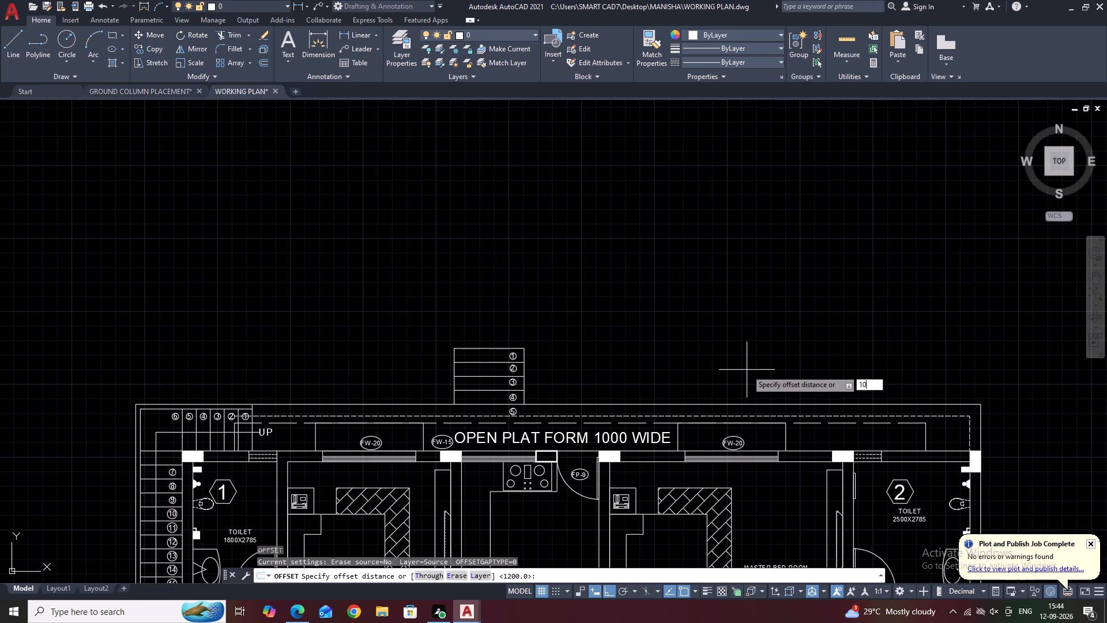
{"action": "key", "text": "0"}
{"action": "type", "text": "0"}
{"action": "key", "text": "space"}
{"action": "left_click", "coordinate": [746, 340]}
{"action": "middle_click_drag", "start_coordinate": [653, 349], "coordinate": [747, 252]}
{"action": "key", "text": "Escape"}
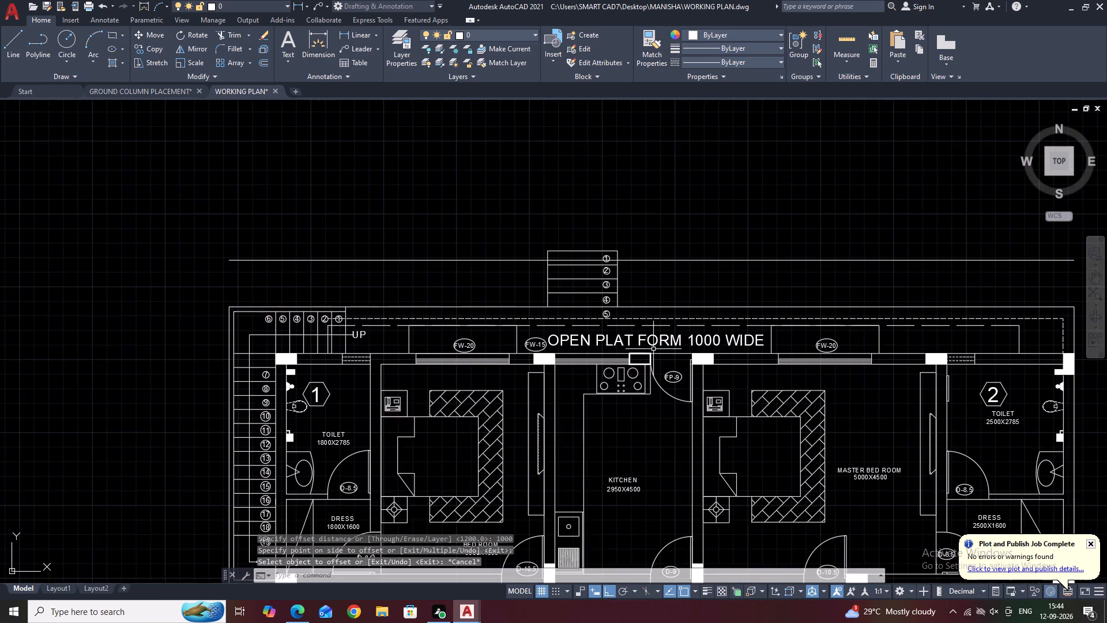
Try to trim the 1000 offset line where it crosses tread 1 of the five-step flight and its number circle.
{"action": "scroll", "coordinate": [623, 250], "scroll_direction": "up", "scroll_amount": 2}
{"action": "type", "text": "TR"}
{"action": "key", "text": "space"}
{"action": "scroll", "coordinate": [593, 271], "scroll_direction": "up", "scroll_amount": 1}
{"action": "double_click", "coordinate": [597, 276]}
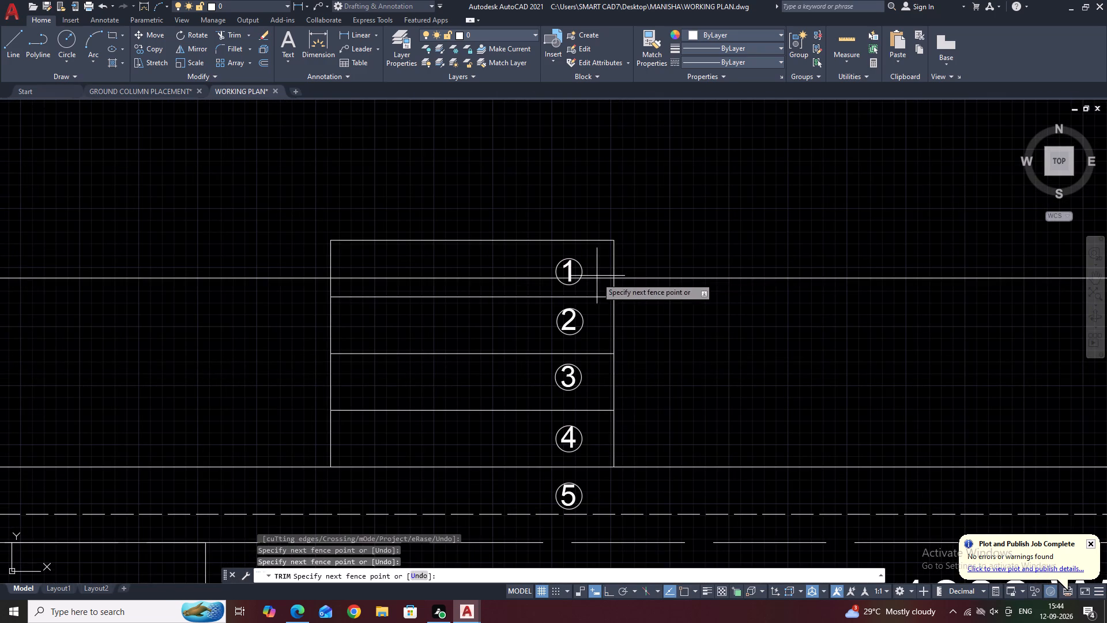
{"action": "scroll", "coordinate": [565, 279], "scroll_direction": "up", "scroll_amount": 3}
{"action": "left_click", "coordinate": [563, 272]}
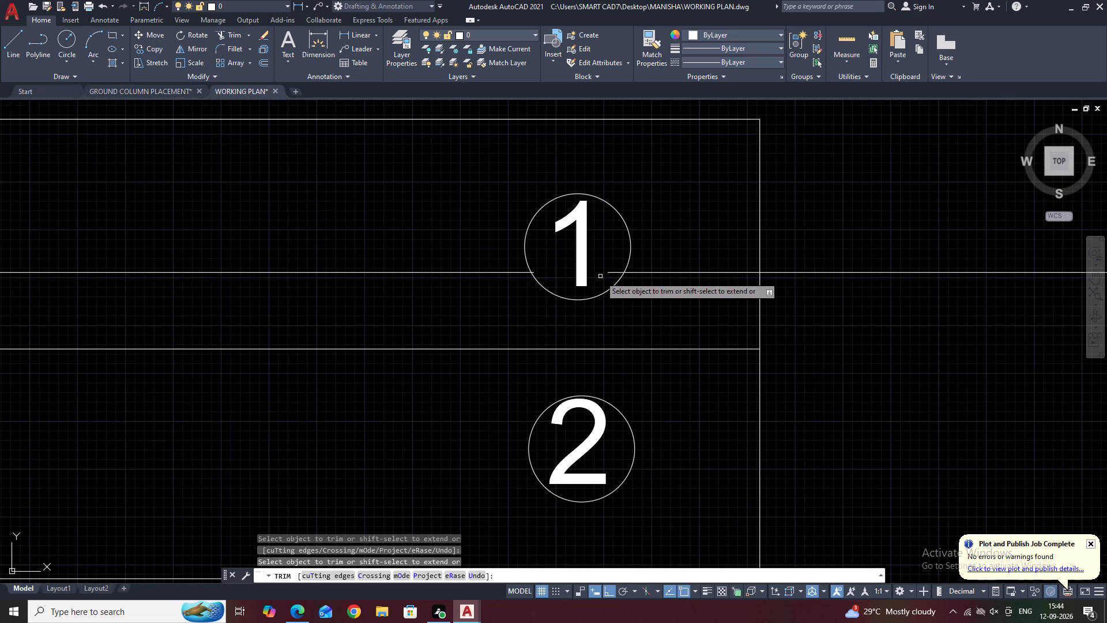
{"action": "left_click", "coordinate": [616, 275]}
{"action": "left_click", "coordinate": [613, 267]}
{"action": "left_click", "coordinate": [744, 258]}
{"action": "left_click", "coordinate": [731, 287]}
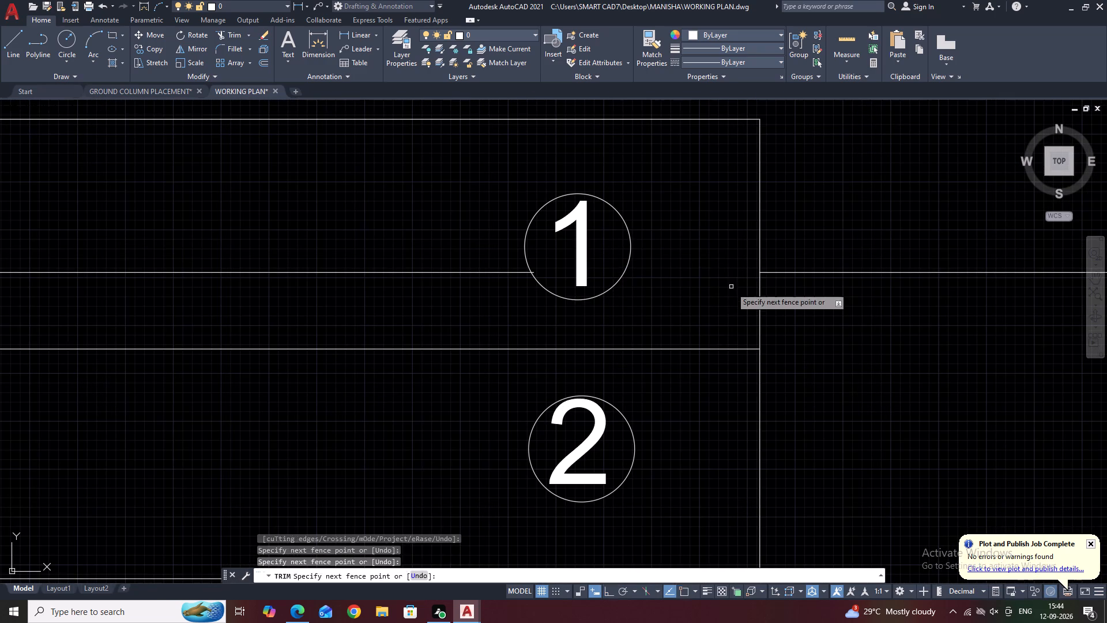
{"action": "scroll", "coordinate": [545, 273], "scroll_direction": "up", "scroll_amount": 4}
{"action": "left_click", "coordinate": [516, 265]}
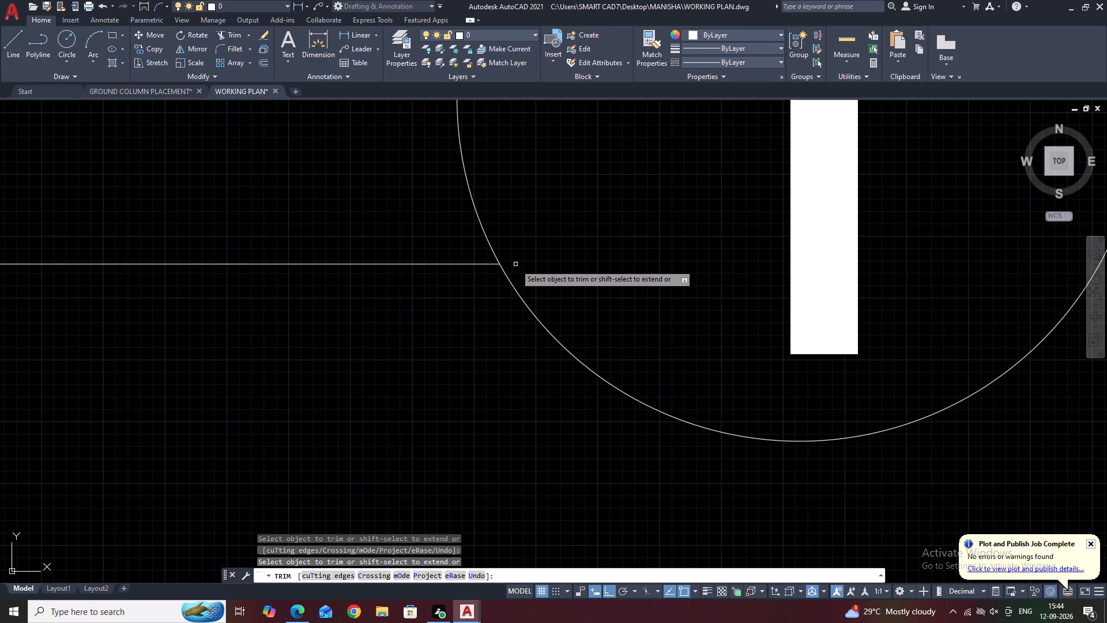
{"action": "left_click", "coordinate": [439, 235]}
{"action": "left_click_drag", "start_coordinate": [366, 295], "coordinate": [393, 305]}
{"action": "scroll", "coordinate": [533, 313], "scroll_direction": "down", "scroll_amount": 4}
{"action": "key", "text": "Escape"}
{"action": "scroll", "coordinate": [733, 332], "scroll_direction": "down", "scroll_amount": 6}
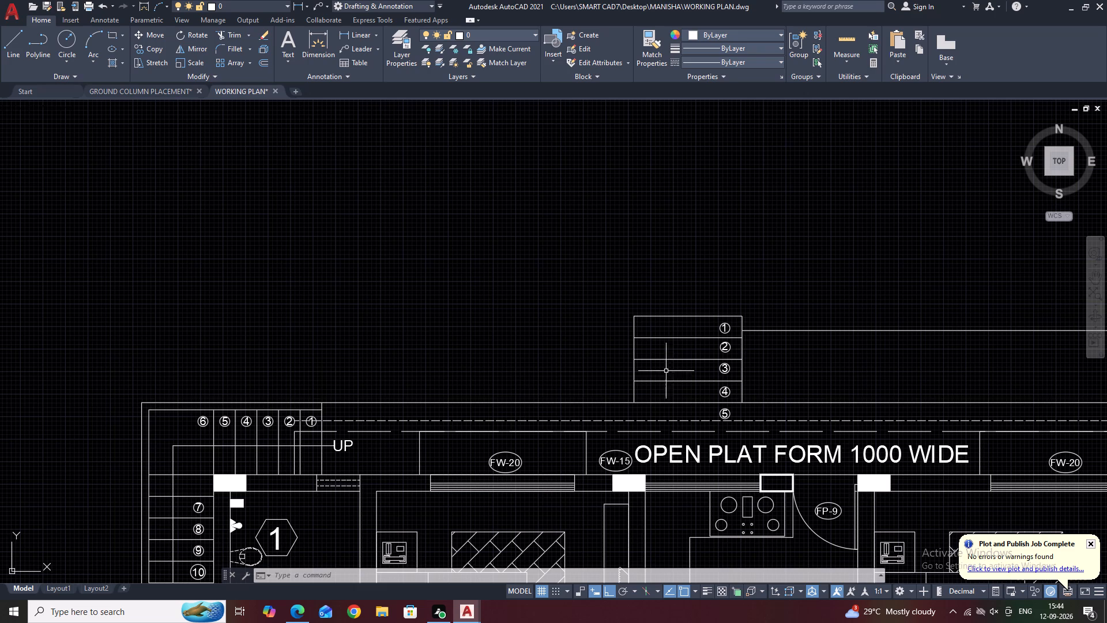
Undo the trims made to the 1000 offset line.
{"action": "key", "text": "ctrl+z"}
Trim the 1000 offset line inside tread 1 on both sides of the number circle, back to the flight's side edges.
{"action": "middle_click_drag", "start_coordinate": [588, 333], "coordinate": [623, 349]}
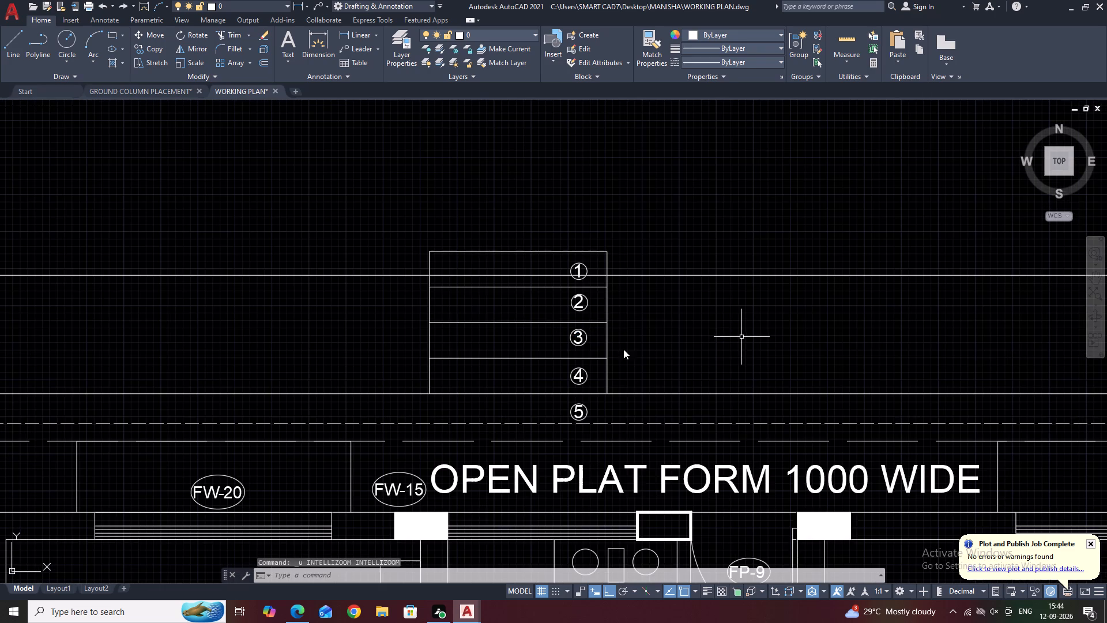
{"action": "middle_click_drag", "start_coordinate": [623, 349], "coordinate": [759, 386]}
{"action": "scroll", "coordinate": [751, 378], "scroll_direction": "down", "scroll_amount": 2}
{"action": "key", "text": "t"}
{"action": "type", "text": "R"}
{"action": "key", "text": "space"}
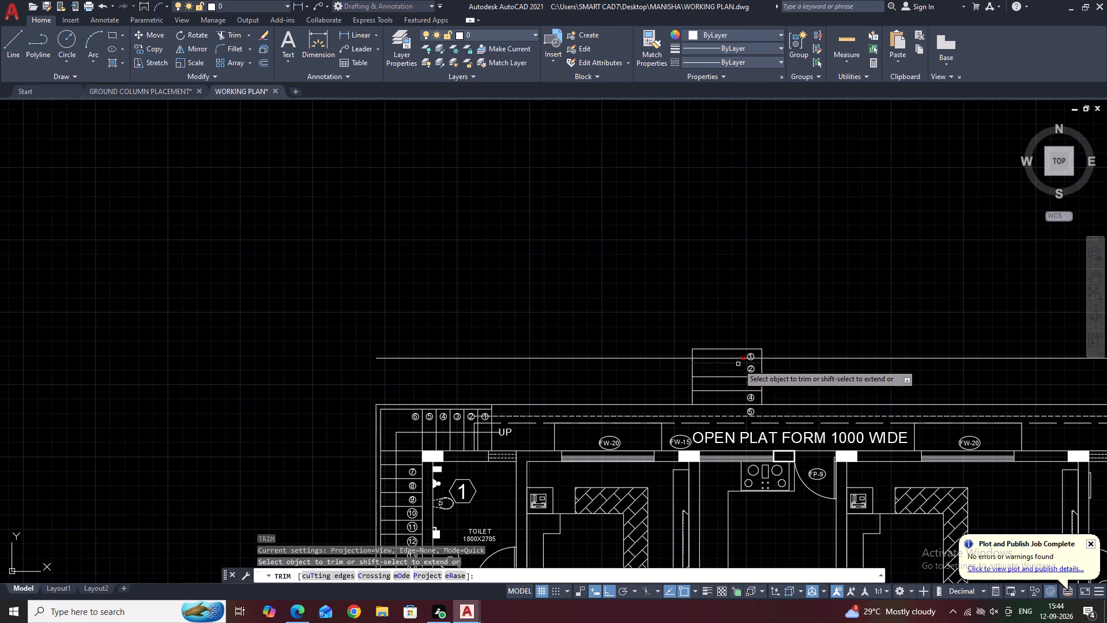
{"action": "left_click", "coordinate": [731, 358]}
{"action": "scroll", "coordinate": [752, 358], "scroll_direction": "up", "scroll_amount": 2}
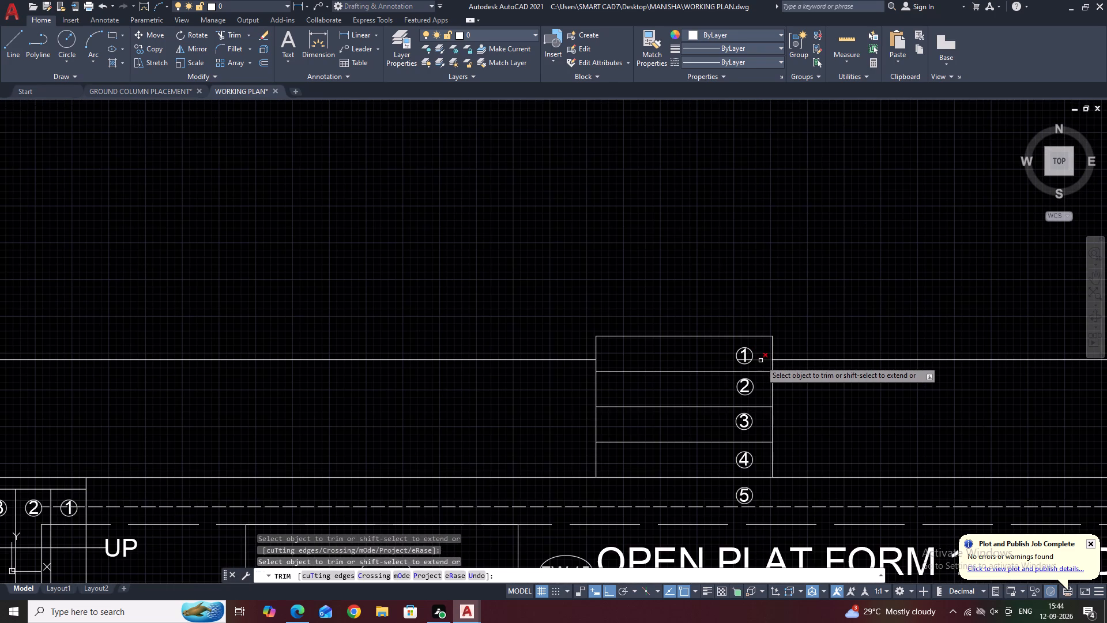
{"action": "left_click", "coordinate": [760, 361]}
{"action": "scroll", "coordinate": [758, 361], "scroll_direction": "up", "scroll_amount": 3}
{"action": "key", "text": "Escape"}
Erase the leftover piece of the offset line inside tread number 1's circle.
{"action": "scroll", "coordinate": [722, 360], "scroll_direction": "up", "scroll_amount": 2}
{"action": "left_click", "coordinate": [715, 360]}
{"action": "left_click", "coordinate": [701, 376]}
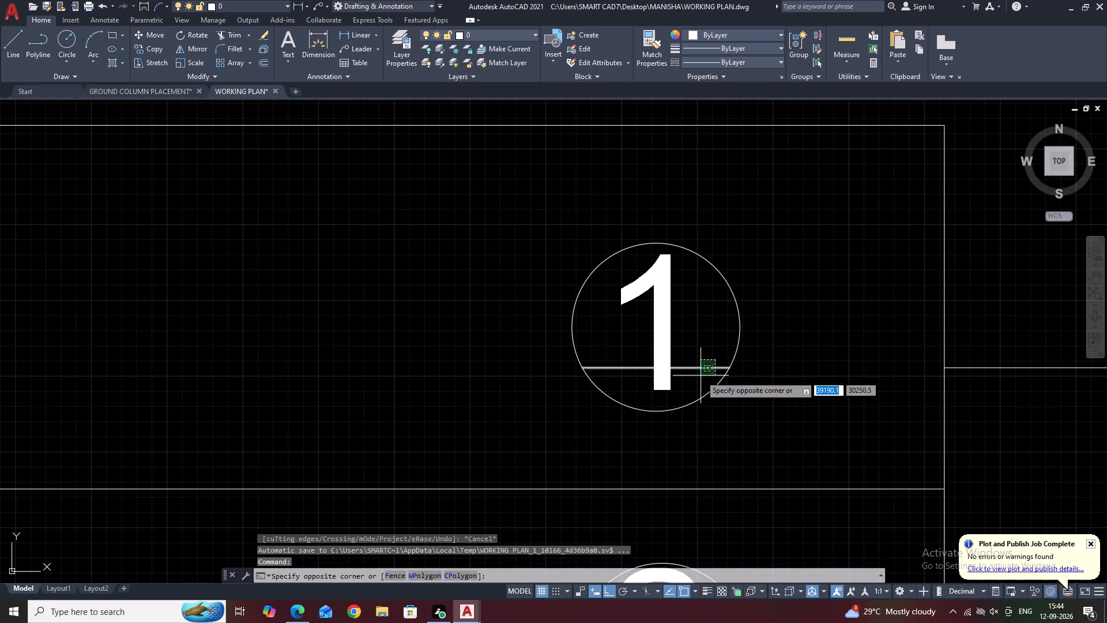
{"action": "key", "text": "Delete"}
{"action": "scroll", "coordinate": [728, 371], "scroll_direction": "down", "scroll_amount": 2}
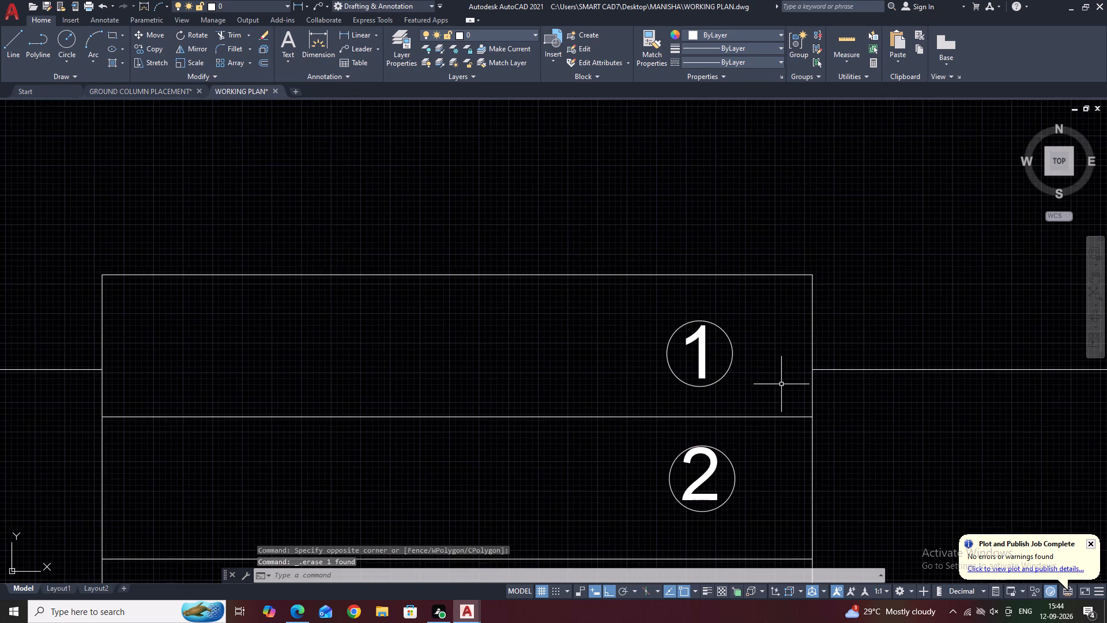
Offset the outer wall lines beside toilet 2 and its dress room 1000 outward, away from the building.
{"action": "middle_click_drag", "start_coordinate": [786, 386], "coordinate": [681, 326]}
{"action": "scroll", "coordinate": [744, 339], "scroll_direction": "down", "scroll_amount": 4}
{"action": "scroll", "coordinate": [796, 350], "scroll_direction": "down", "scroll_amount": 1}
{"action": "middle_click_drag", "start_coordinate": [796, 350], "coordinate": [725, 342]}
{"action": "scroll", "coordinate": [793, 345], "scroll_direction": "down", "scroll_amount": 2}
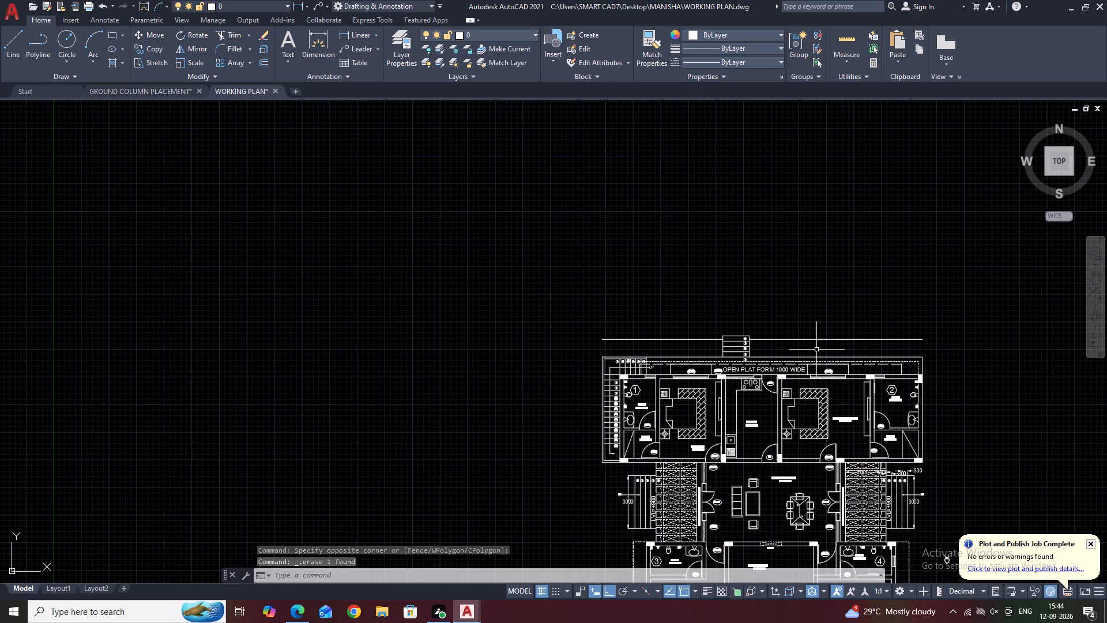
{"action": "middle_click_drag", "start_coordinate": [859, 353], "coordinate": [782, 343]}
{"action": "middle_click_drag", "start_coordinate": [879, 350], "coordinate": [873, 347]}
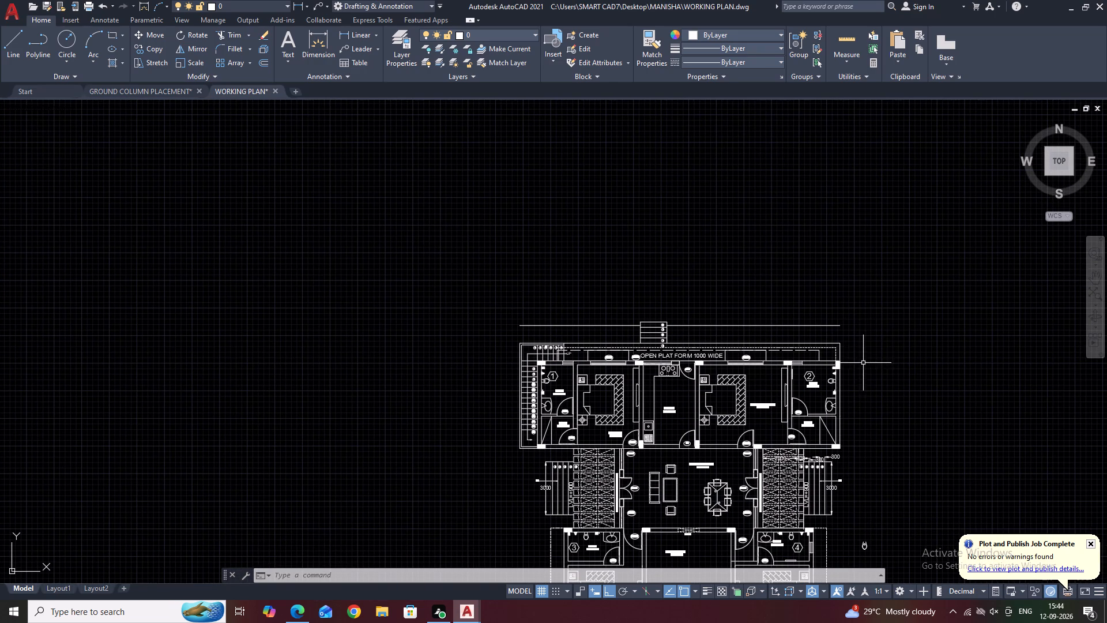
{"action": "scroll", "coordinate": [844, 384], "scroll_direction": "up", "scroll_amount": 3}
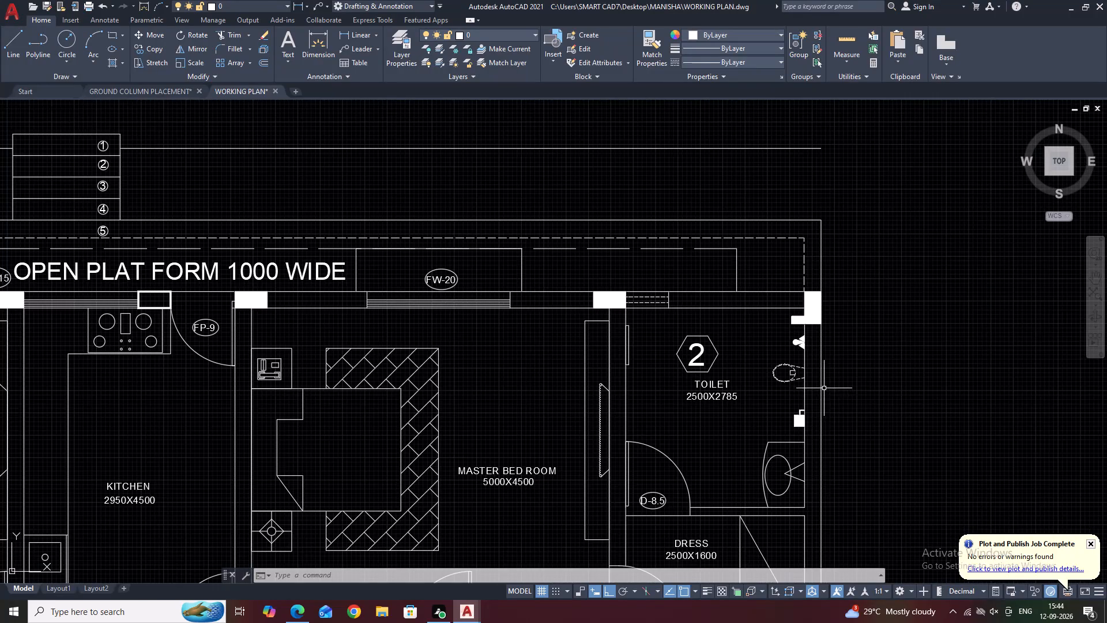
{"action": "left_click", "coordinate": [821, 385]}
{"action": "scroll", "coordinate": [827, 384], "scroll_direction": "down", "scroll_amount": 1}
{"action": "middle_click_drag", "start_coordinate": [859, 398], "coordinate": [852, 343]}
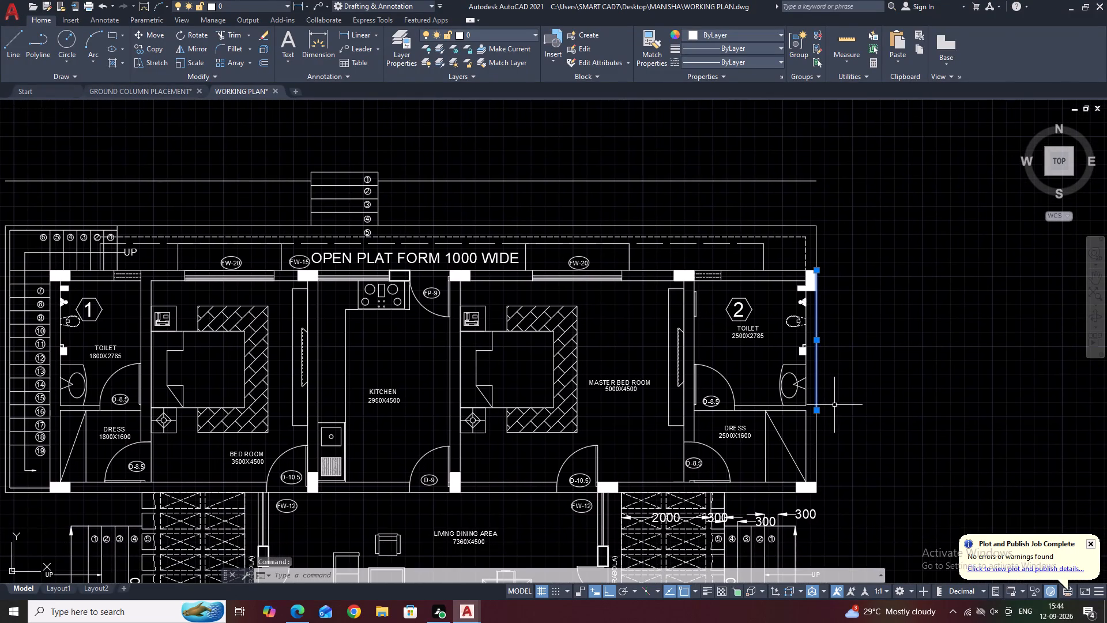
{"action": "left_click", "coordinate": [833, 419]}
{"action": "left_click", "coordinate": [815, 433]}
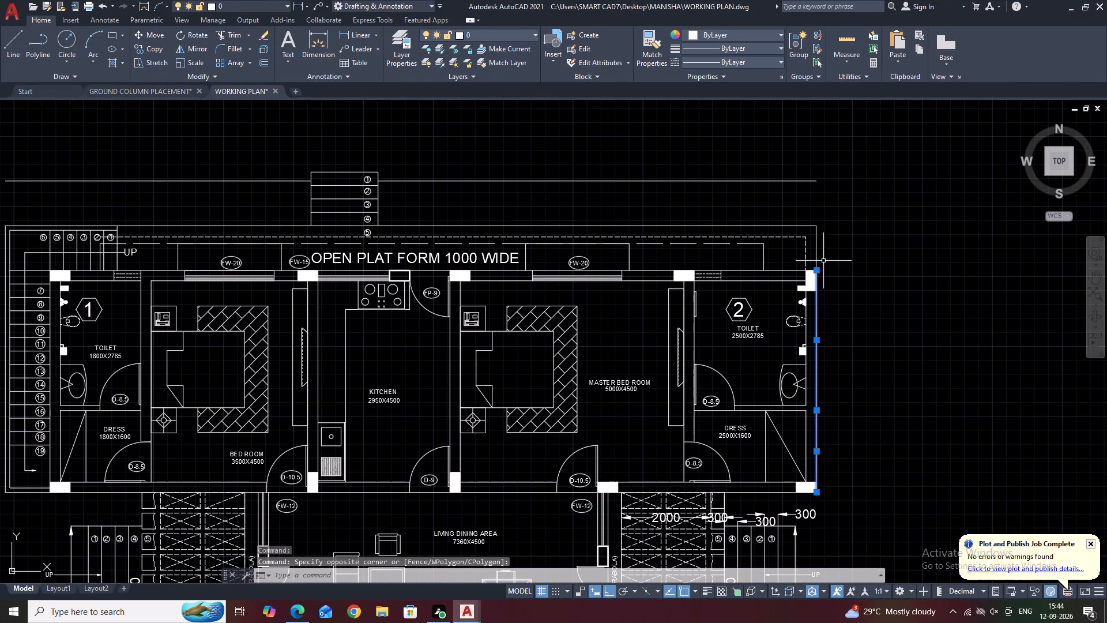
{"action": "type", "text": "O"}
{"action": "key", "text": "space"}
{"action": "key", "text": "space"}
{"action": "left_click", "coordinate": [918, 284]}
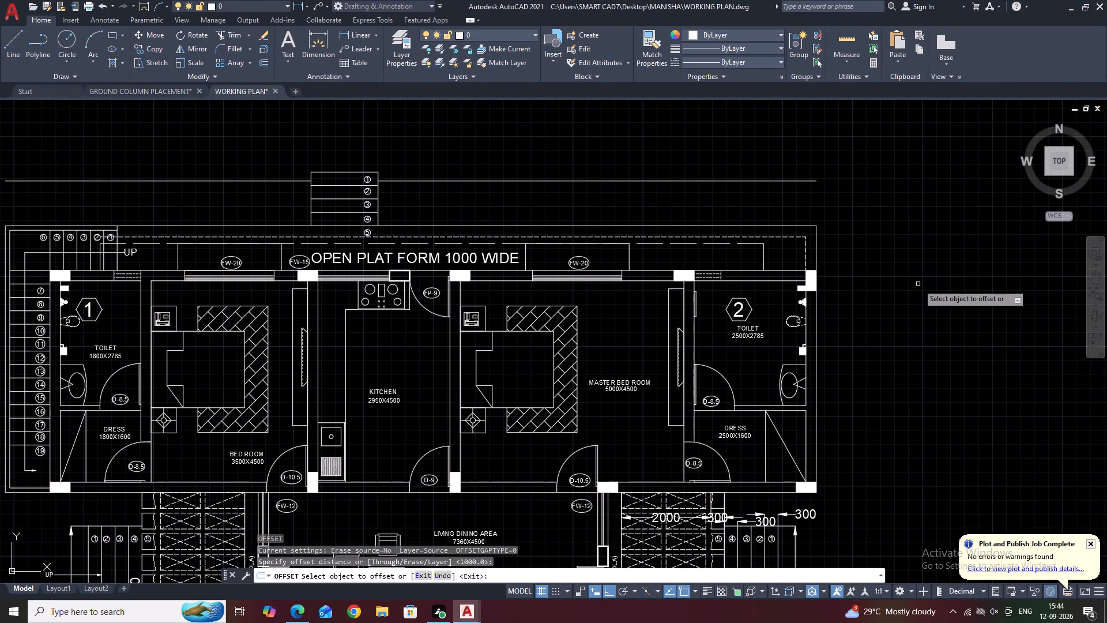
{"action": "left_click", "coordinate": [816, 308]}
{"action": "left_click", "coordinate": [880, 313]}
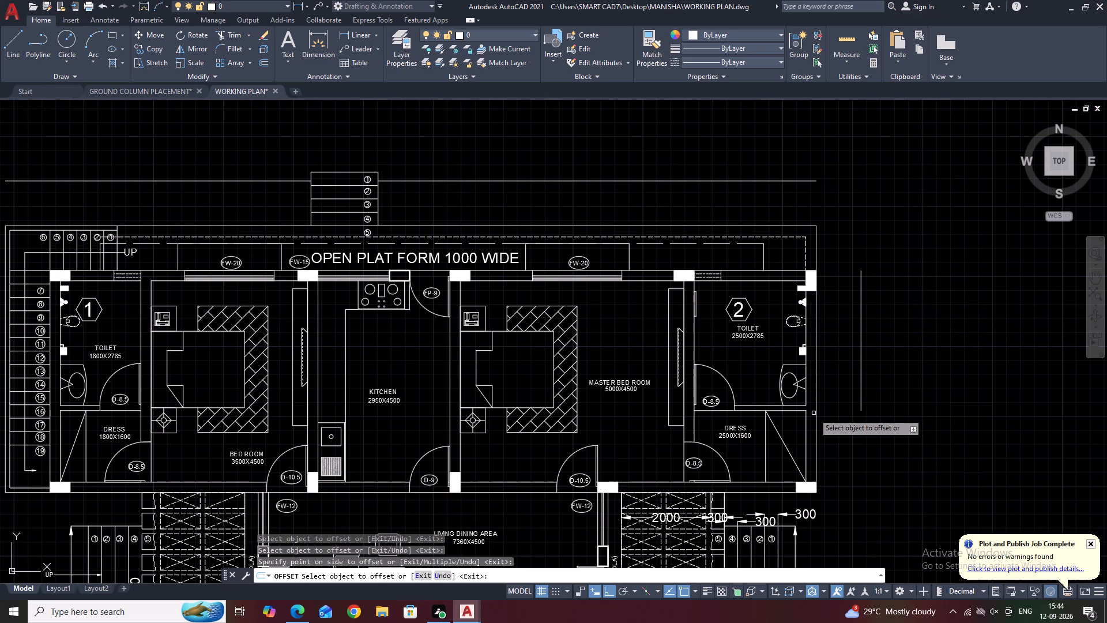
{"action": "left_click", "coordinate": [814, 413]}
{"action": "left_click", "coordinate": [817, 416]}
{"action": "left_click", "coordinate": [933, 427]}
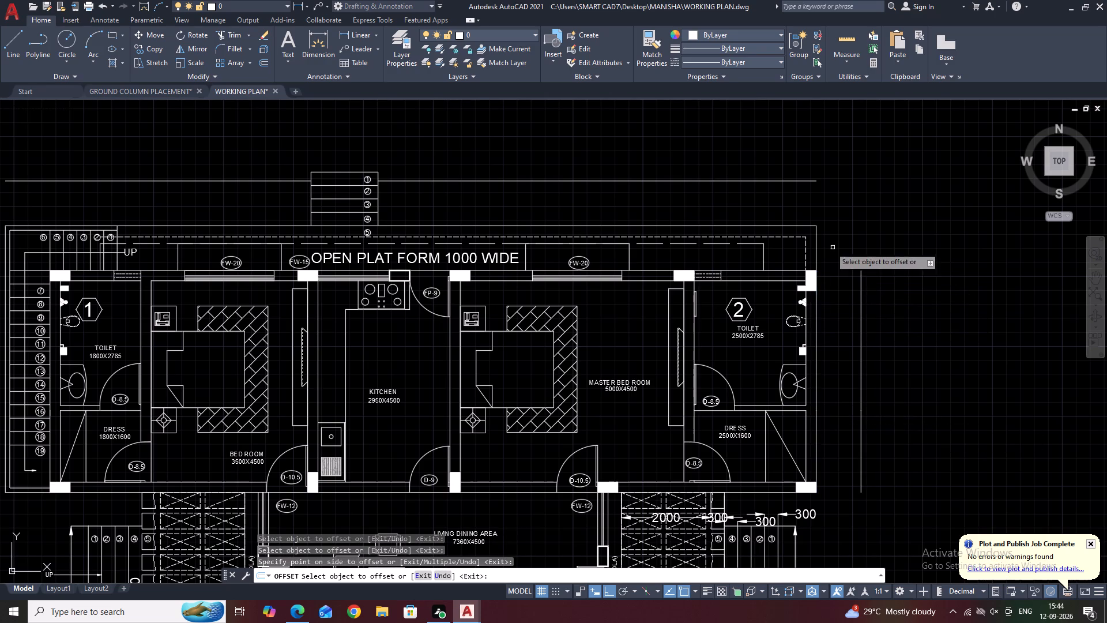
Offset the open platform's end edge beyond toilet 2 outward by the same 1000 distance.
{"action": "left_click_drag", "start_coordinate": [816, 251], "coordinate": [823, 250]}
{"action": "left_click", "coordinate": [883, 246]}
{"action": "scroll", "coordinate": [874, 238], "scroll_direction": "down", "scroll_amount": 2}
{"action": "middle_click_drag", "start_coordinate": [915, 321], "coordinate": [887, 223]}
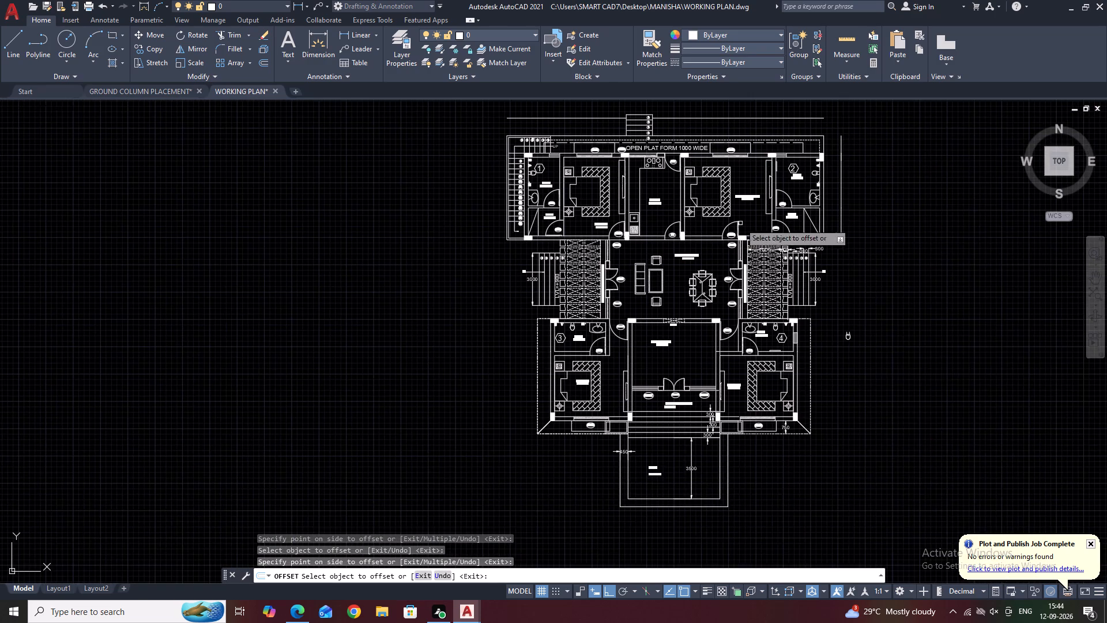
{"action": "middle_click_drag", "start_coordinate": [736, 227], "coordinate": [794, 302]}
{"action": "scroll", "coordinate": [883, 311], "scroll_direction": "up", "scroll_amount": 2}
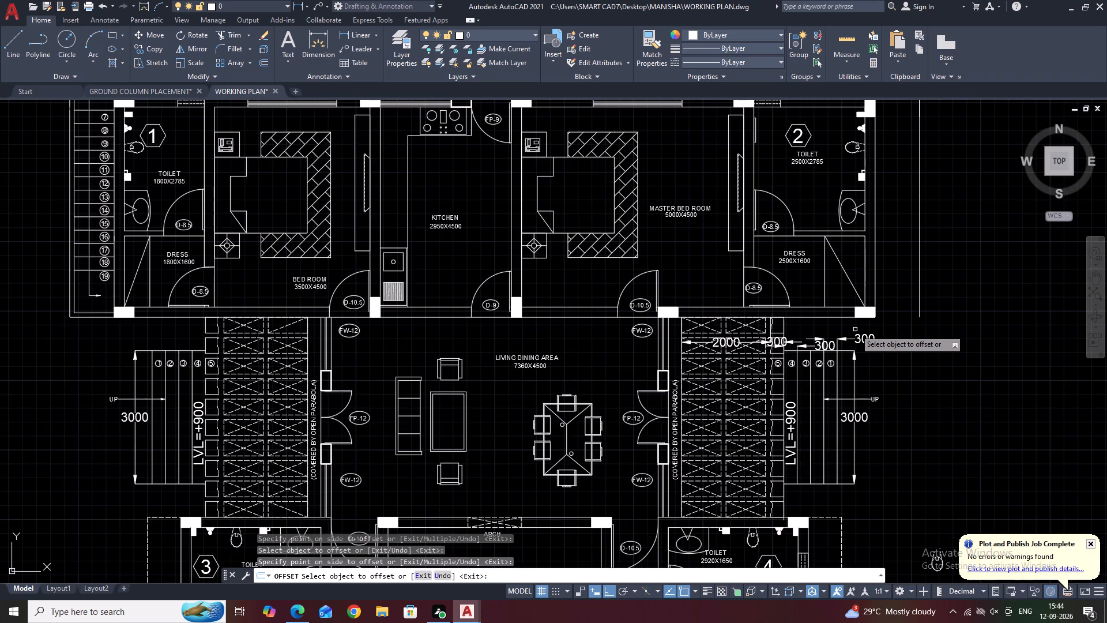
{"action": "middle_click_drag", "start_coordinate": [977, 359], "coordinate": [938, 247]}
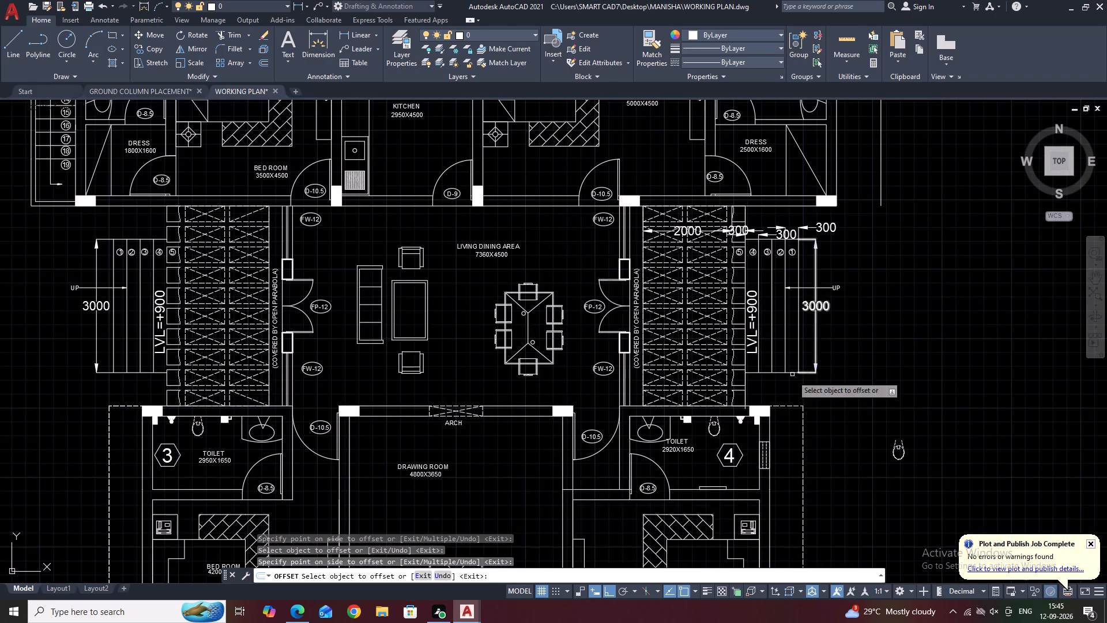
{"action": "middle_click_drag", "start_coordinate": [811, 399], "coordinate": [781, 275]}
{"action": "middle_click_drag", "start_coordinate": [868, 347], "coordinate": [834, 269]}
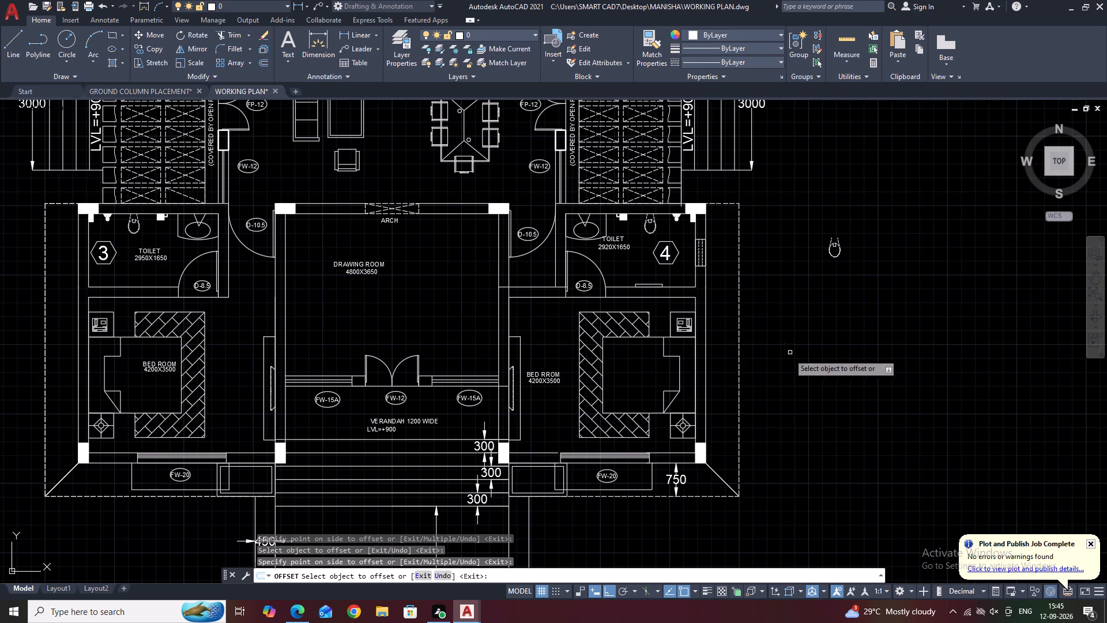
{"action": "key", "text": "Escape"}
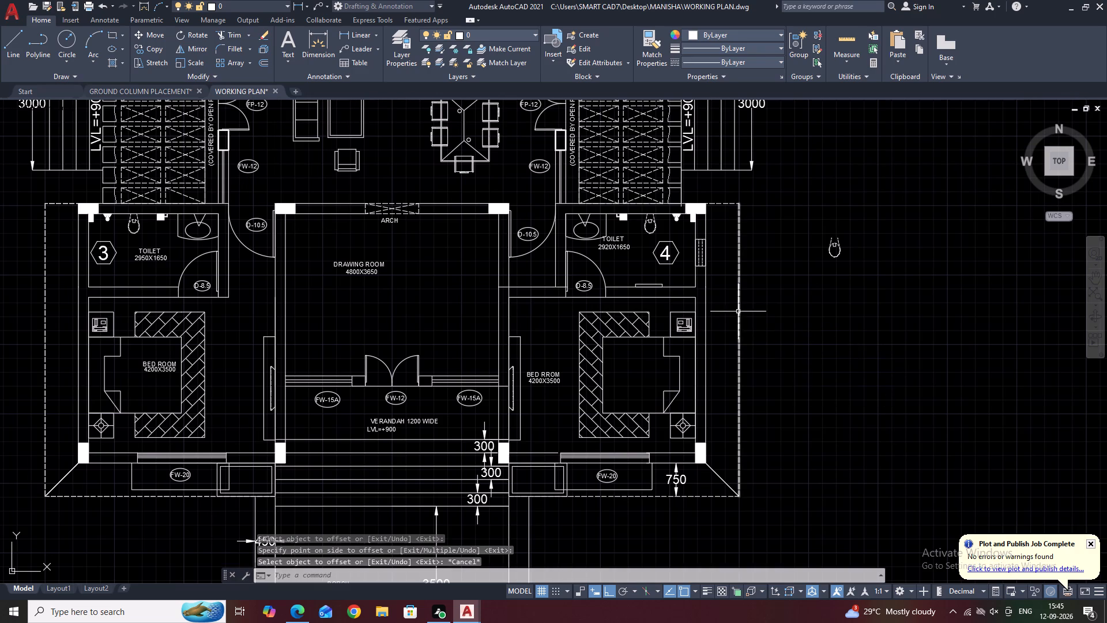
Offset the vertical dashed outline beside toilet 4 and its bedroom 250 outward.
{"action": "left_click", "coordinate": [739, 308]}
{"action": "key", "text": "o"}
{"action": "key", "text": "space"}
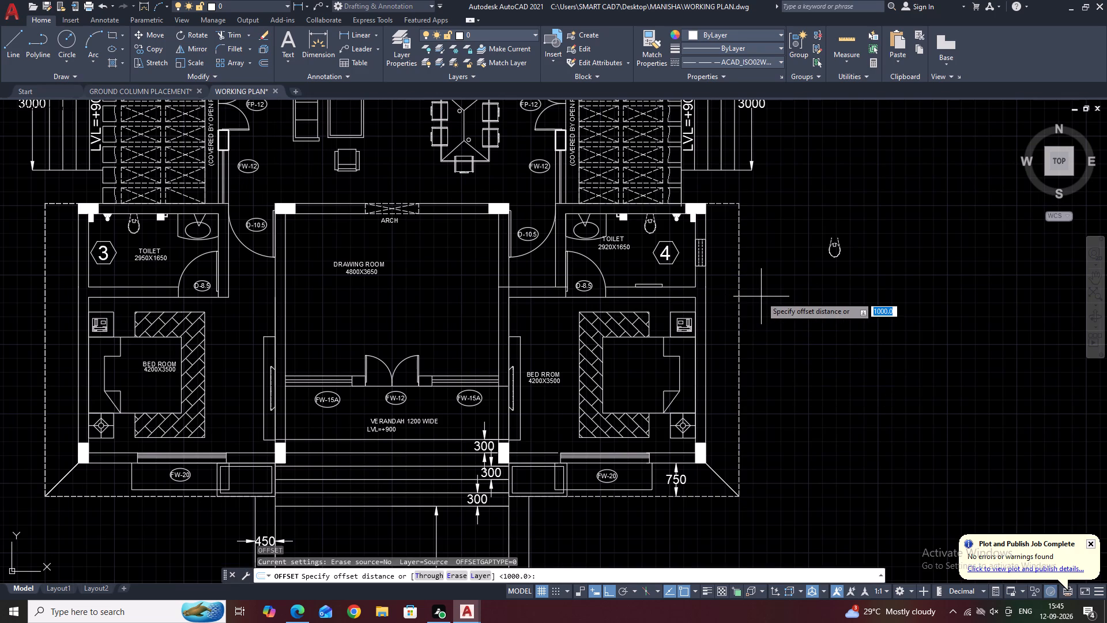
{"action": "type", "text": "250"}
{"action": "key", "text": "Return"}
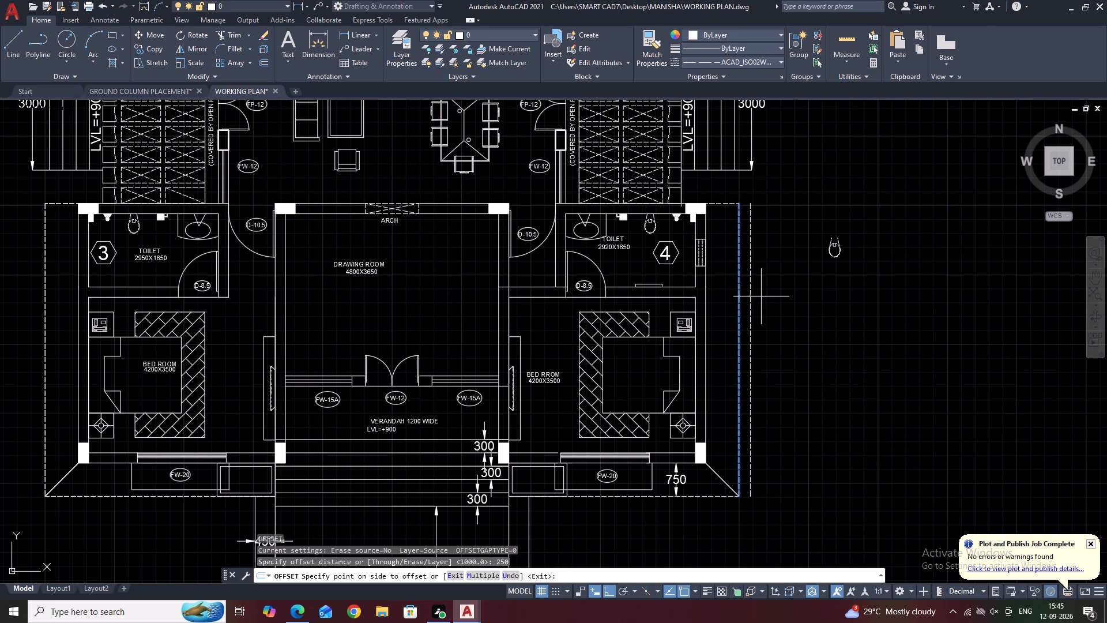
{"action": "left_click", "coordinate": [761, 297]}
{"action": "middle_click_drag", "start_coordinate": [737, 269], "coordinate": [763, 373]}
{"action": "key", "text": "Escape"}
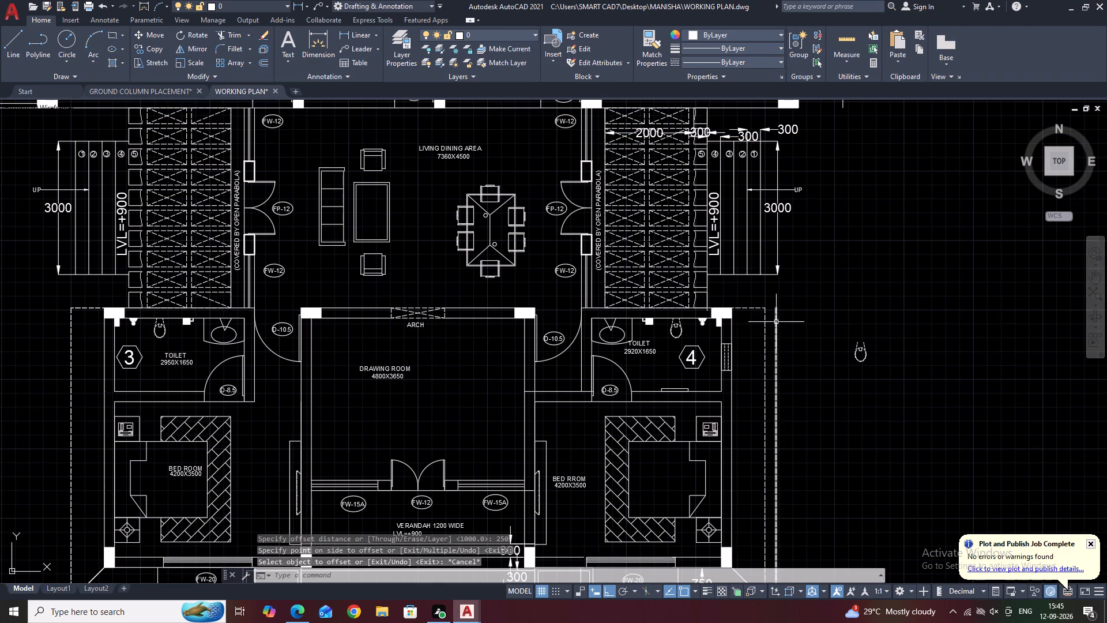
Match the 250 offset line's properties to the solid outer tread line of the side stair above toilet 4.
{"action": "left_click", "coordinate": [777, 318]}
{"action": "middle_click_drag", "start_coordinate": [792, 351], "coordinate": [801, 387]}
{"action": "key", "text": "Escape"}
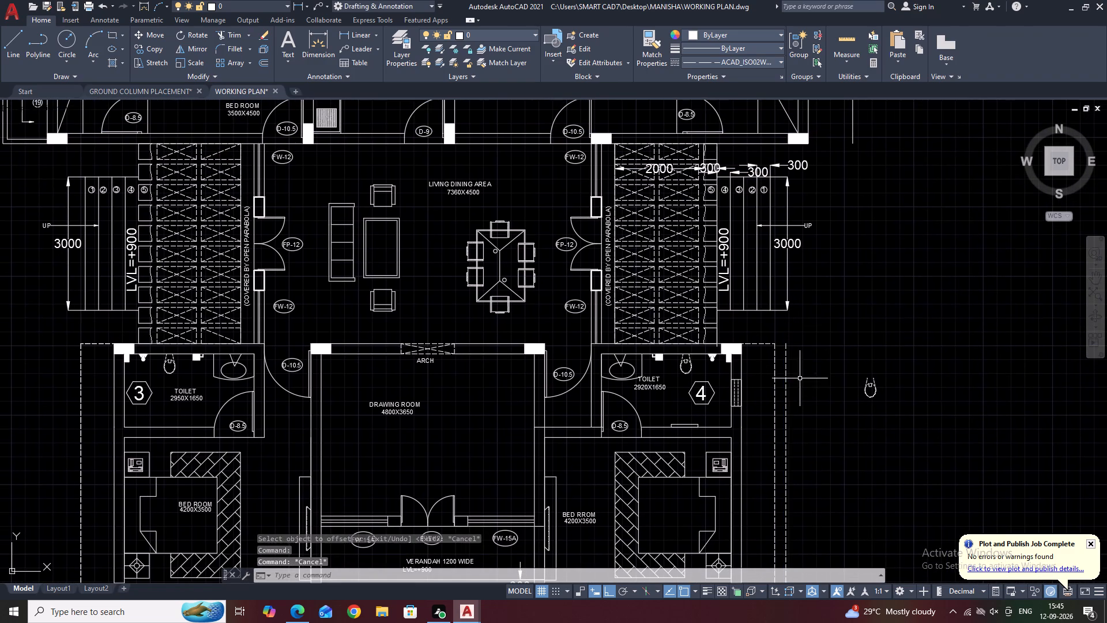
{"action": "key", "text": "m"}
{"action": "key", "text": "a"}
{"action": "key", "text": "space"}
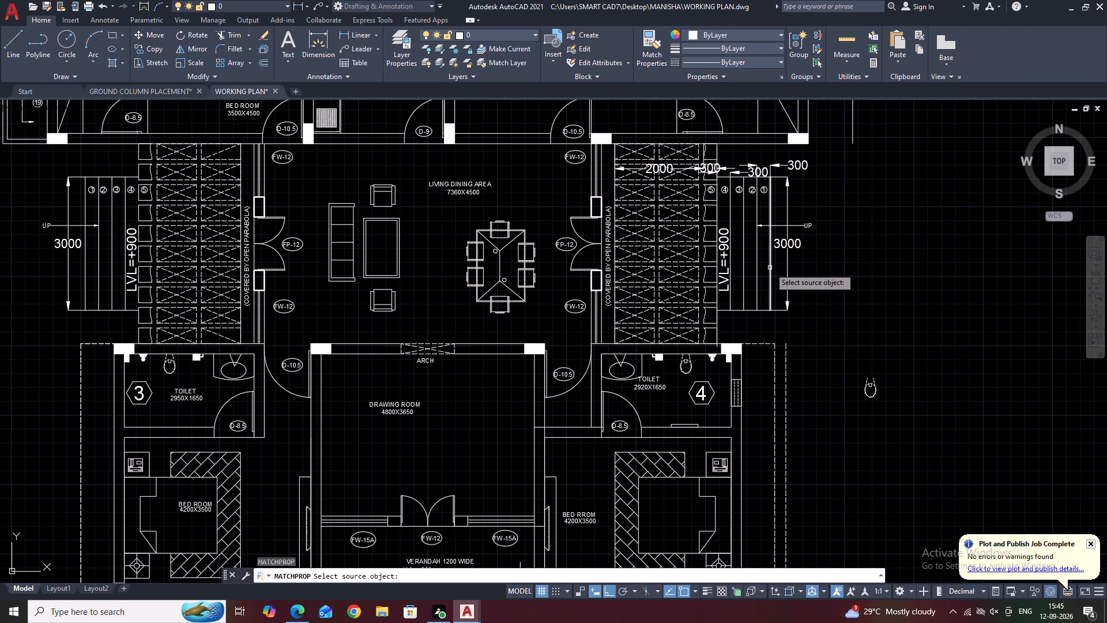
{"action": "left_click", "coordinate": [770, 268]}
{"action": "left_click", "coordinate": [787, 377]}
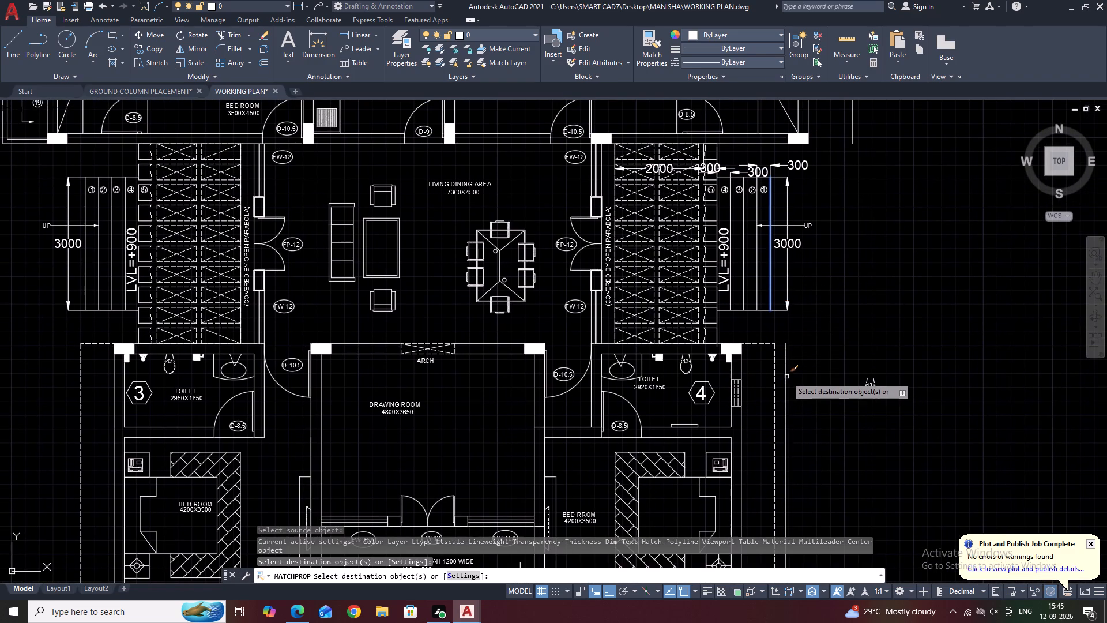
{"action": "key", "text": "Escape"}
Stretch the upper end of the 250 offset line up past the side stair, level with the stair's upper edge.
{"action": "left_click", "coordinate": [786, 338]}
{"action": "left_click", "coordinate": [784, 354]}
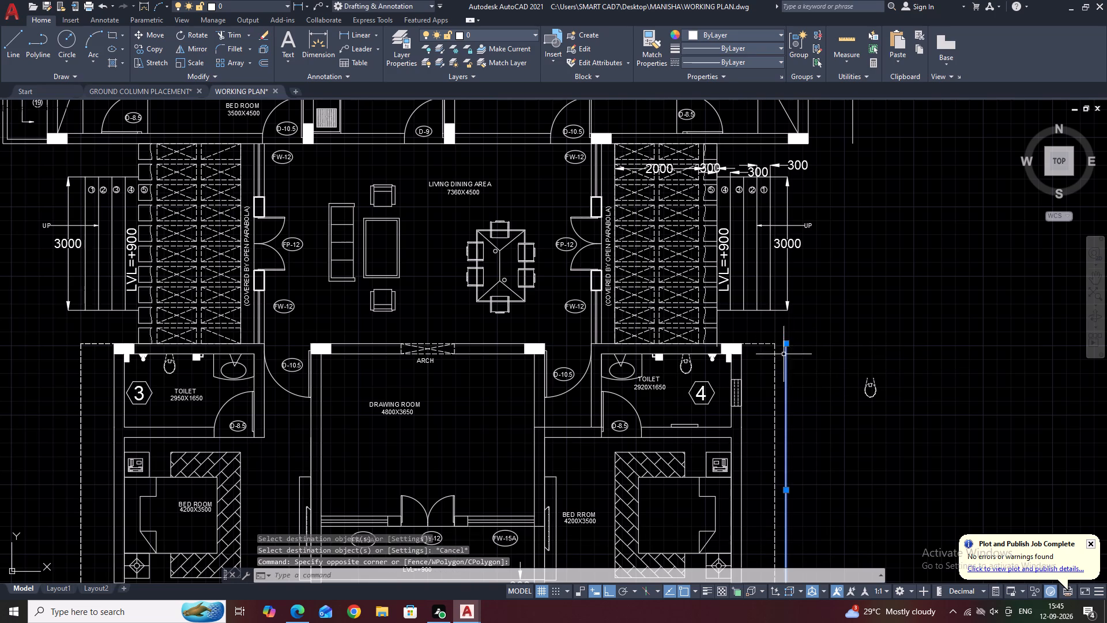
{"action": "left_click", "coordinate": [785, 344]}
{"action": "middle_click_drag", "start_coordinate": [787, 200], "coordinate": [789, 274]}
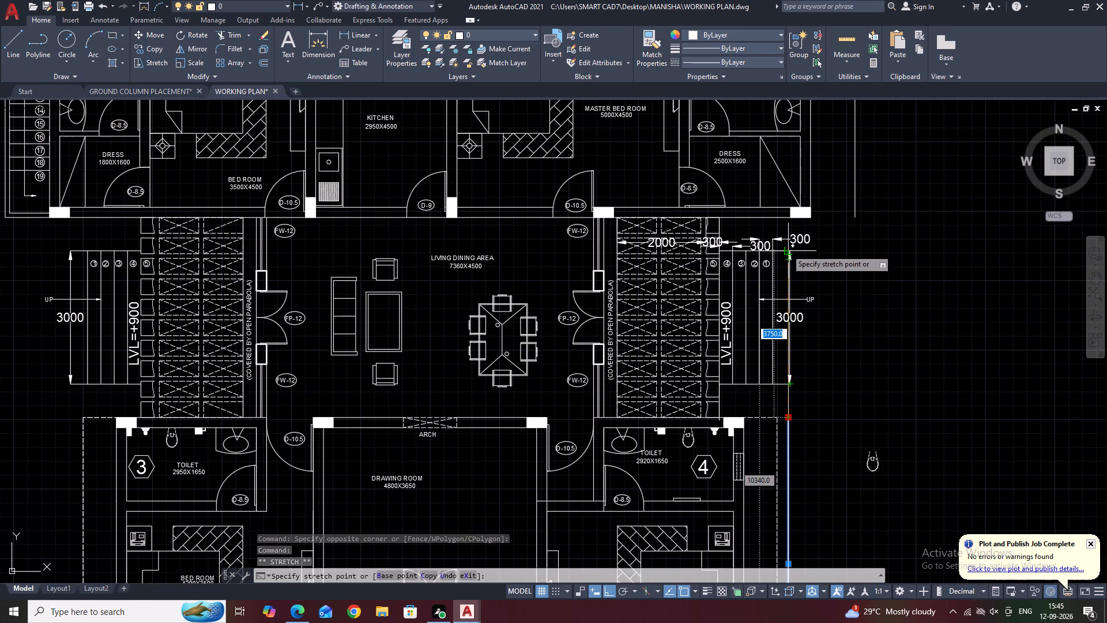
{"action": "left_click", "coordinate": [786, 249]}
{"action": "key", "text": "Escape"}
{"action": "middle_click_drag", "start_coordinate": [835, 264], "coordinate": [819, 304]}
{"action": "key", "text": "Escape"}
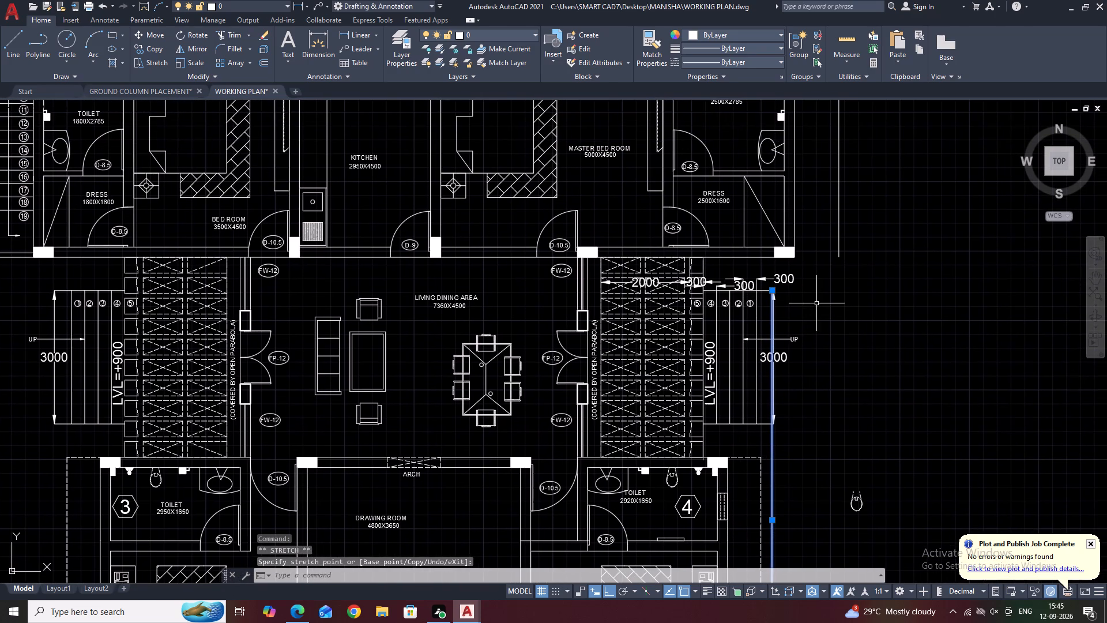
{"action": "key", "text": "Escape"}
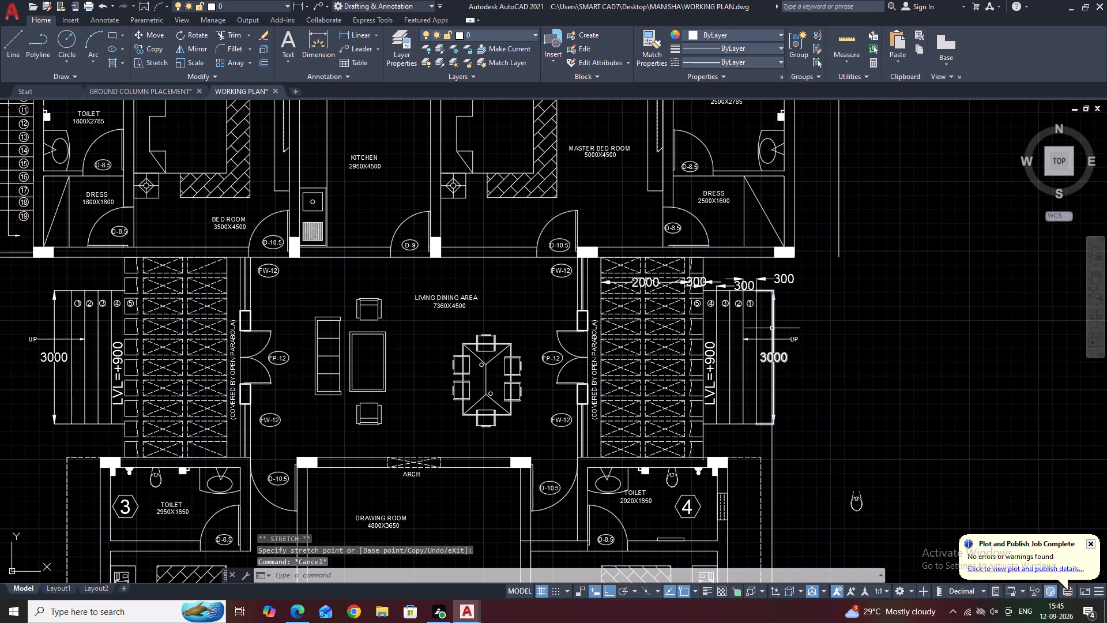
Move the side stair's 3000 dimension inward onto the treads, clear of the extended offset line.
{"action": "scroll", "coordinate": [769, 335], "scroll_direction": "up", "scroll_amount": 1}
{"action": "middle_click_drag", "start_coordinate": [805, 337], "coordinate": [789, 322]}
{"action": "left_click", "coordinate": [780, 345]}
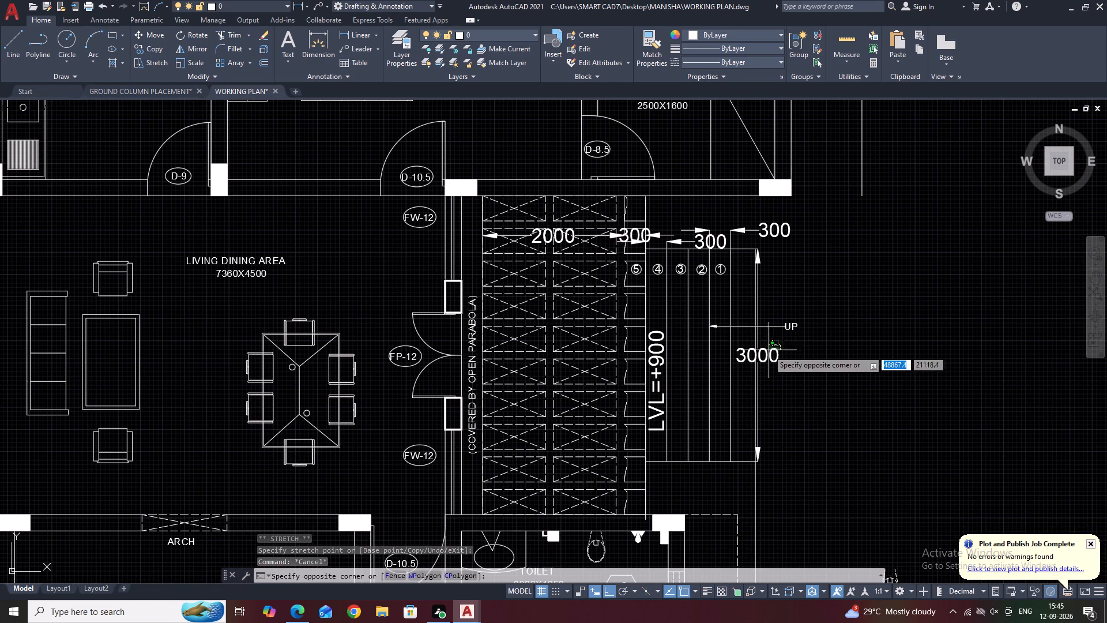
{"action": "left_click", "coordinate": [766, 352]}
{"action": "key", "text": "Escape"}
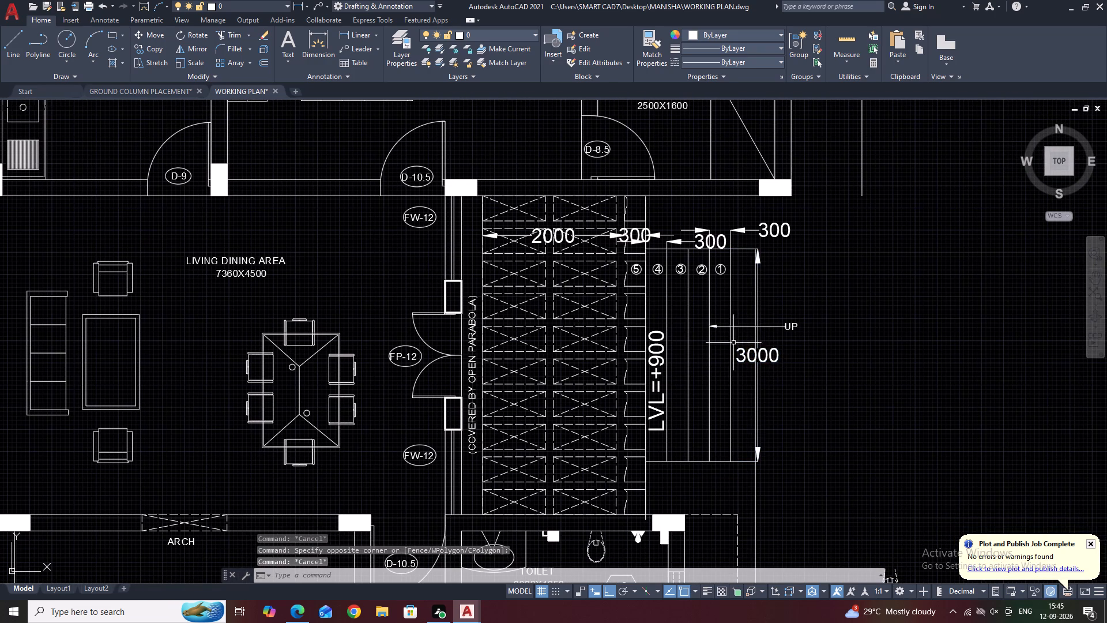
{"action": "middle_click_drag", "start_coordinate": [748, 361], "coordinate": [752, 367]}
{"action": "scroll", "coordinate": [770, 340], "scroll_direction": "up", "scroll_amount": 2}
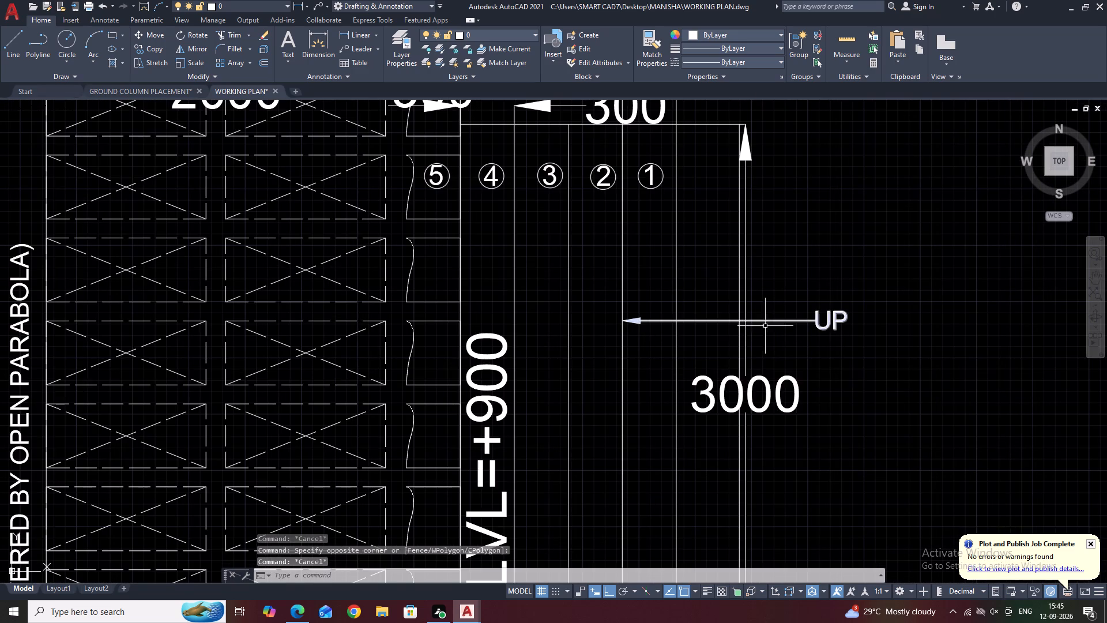
{"action": "left_click", "coordinate": [739, 340]}
{"action": "scroll", "coordinate": [737, 316], "scroll_direction": "down", "scroll_amount": 2}
{"action": "middle_click_drag", "start_coordinate": [755, 333], "coordinate": [792, 284]}
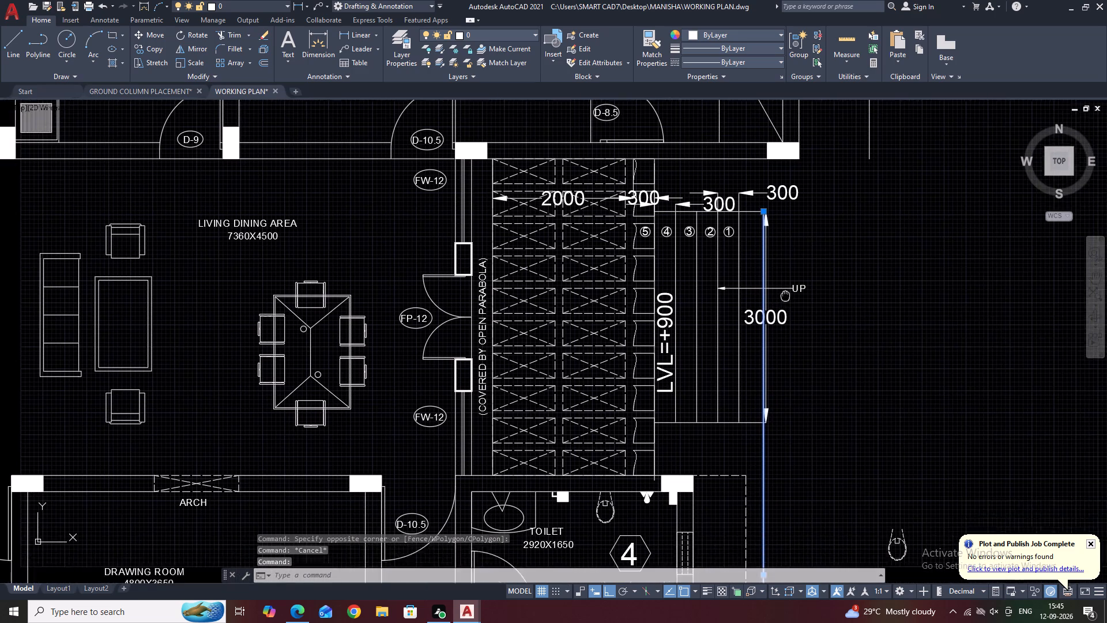
{"action": "middle_click_drag", "start_coordinate": [792, 284], "coordinate": [797, 267]}
{"action": "scroll", "coordinate": [803, 259], "scroll_direction": "down", "scroll_amount": 1}
{"action": "scroll", "coordinate": [781, 233], "scroll_direction": "up", "scroll_amount": 1}
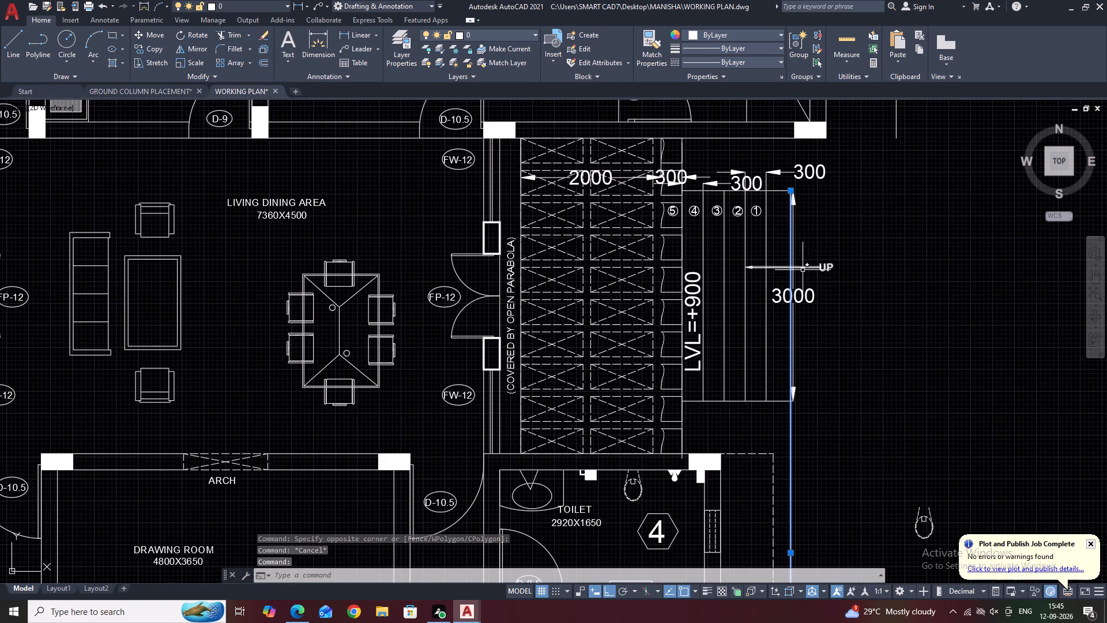
{"action": "left_click", "coordinate": [819, 298]}
{"action": "key", "text": "Escape"}
{"action": "left_click", "coordinate": [815, 296]}
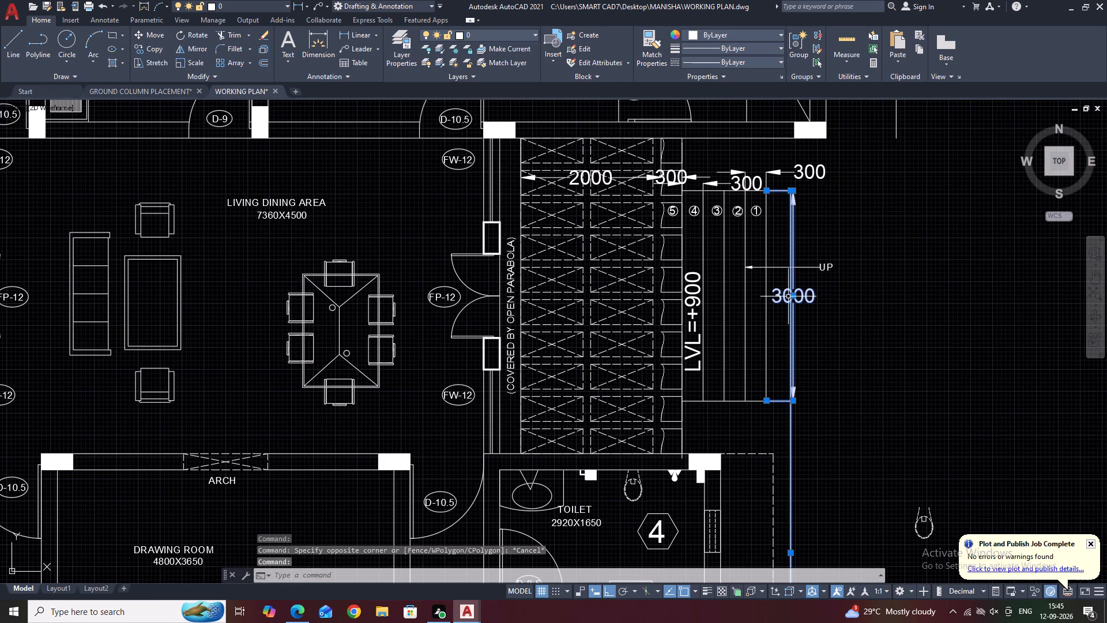
{"action": "left_click", "coordinate": [793, 296]}
{"action": "left_click", "coordinate": [732, 292]}
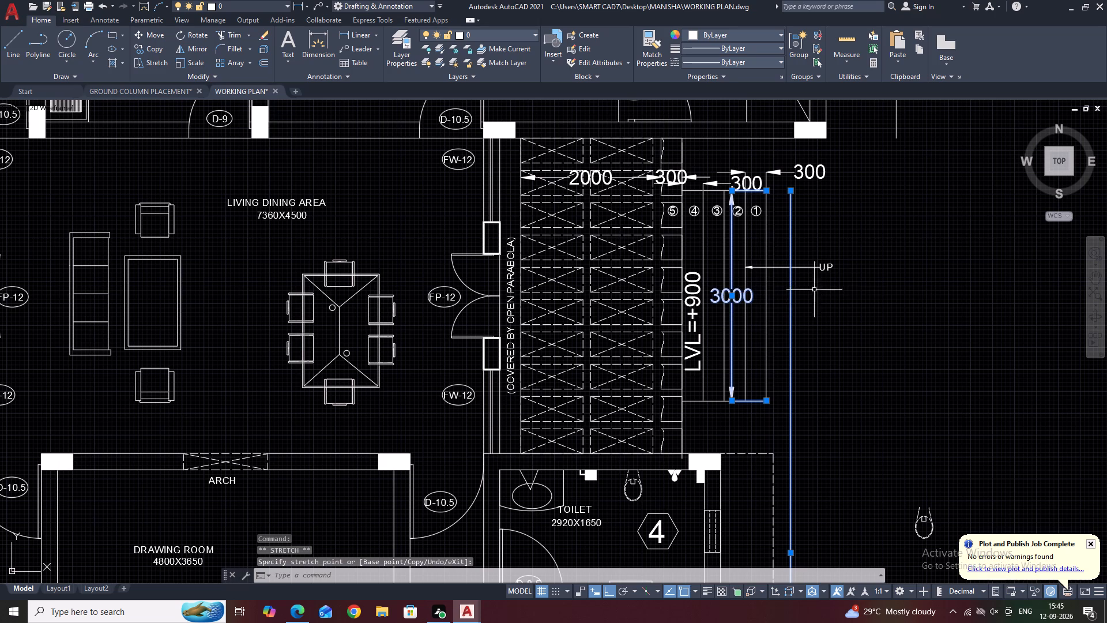
{"action": "key", "text": "Escape"}
Draw a line 1000 down from the outer column corner below the 2500X1600 dress room, continuing about 1000 horizontally outward.
{"action": "middle_click_drag", "start_coordinate": [824, 244], "coordinate": [835, 279]}
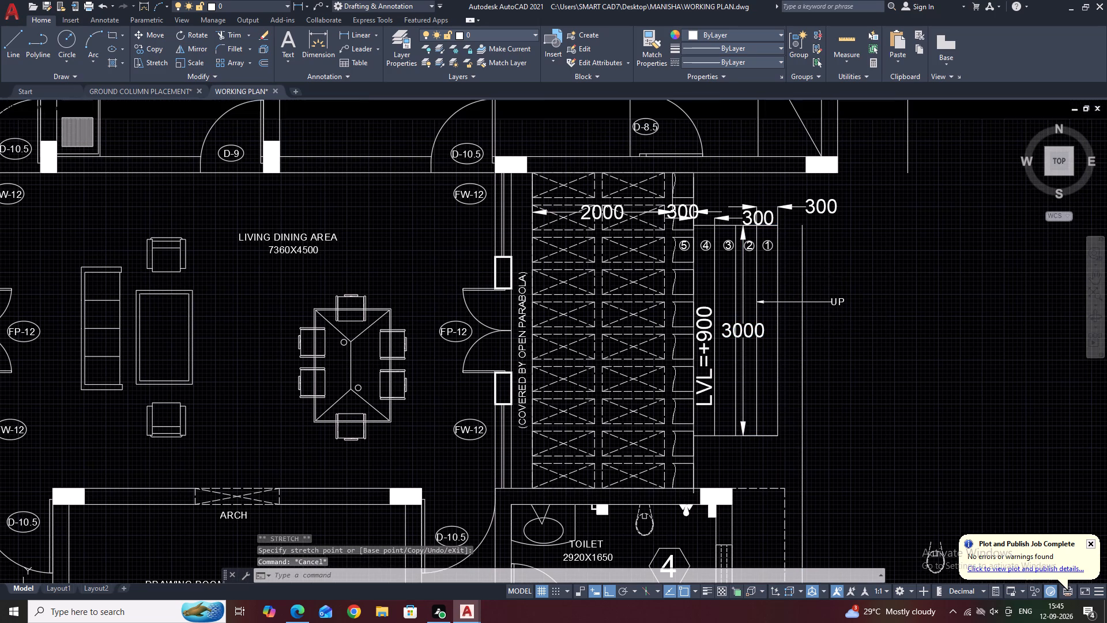
{"action": "middle_click_drag", "start_coordinate": [828, 238], "coordinate": [820, 281]}
{"action": "left_click", "coordinate": [778, 217]}
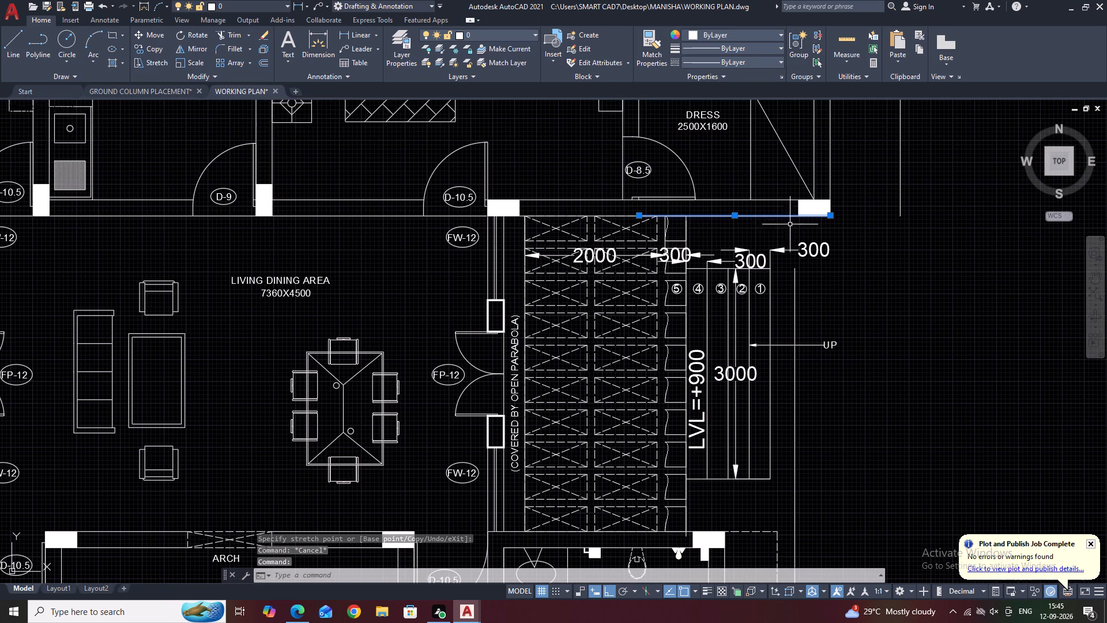
{"action": "key", "text": "Escape"}
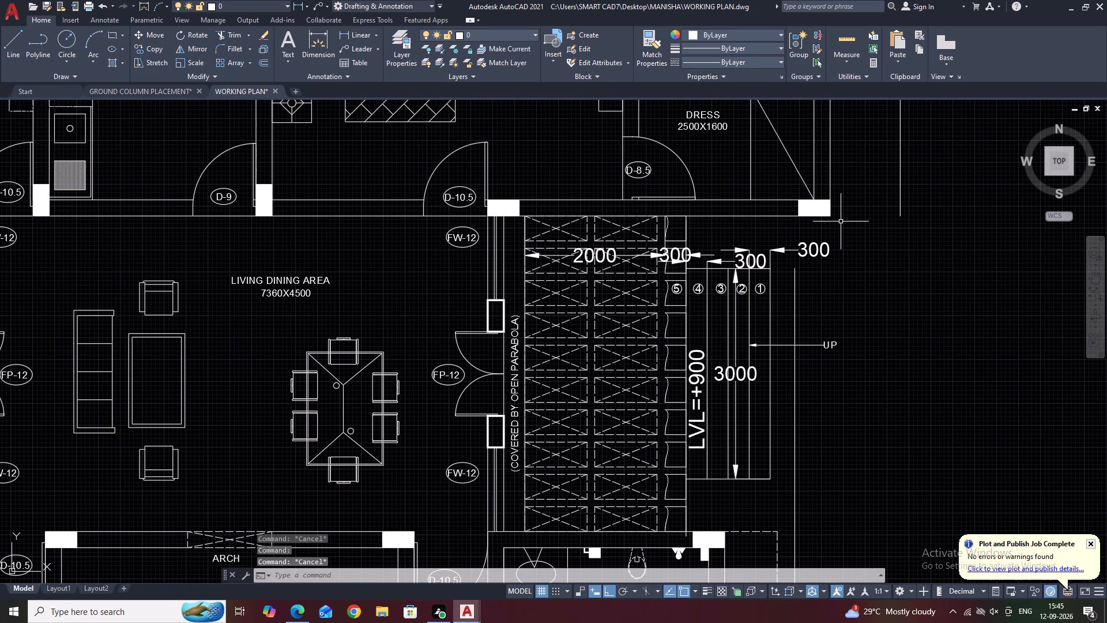
{"action": "type", "text": "L"}
{"action": "key", "text": "space"}
{"action": "left_click", "coordinate": [832, 216]}
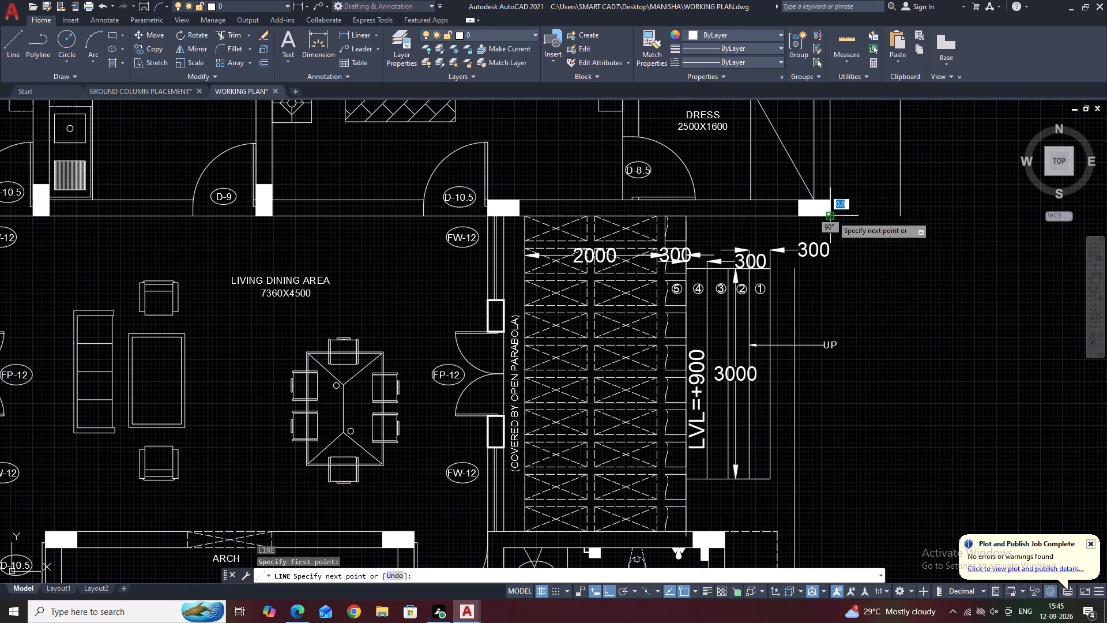
{"action": "type", "text": "1000"}
{"action": "key", "text": "Return"}
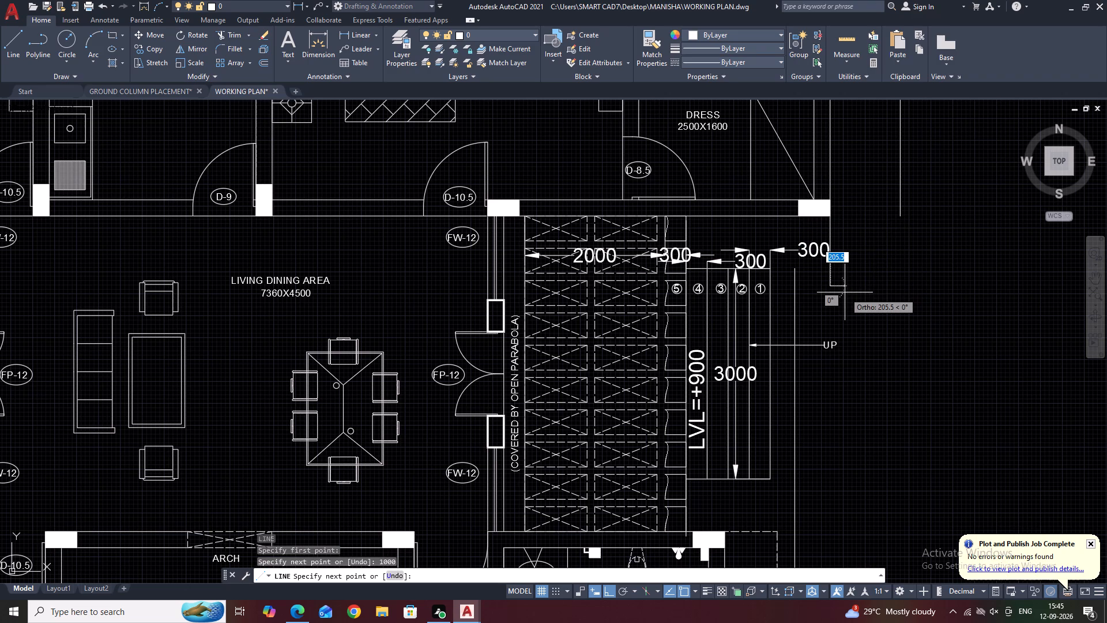
{"action": "left_click", "coordinate": [900, 294]}
{"action": "key", "text": "Escape"}
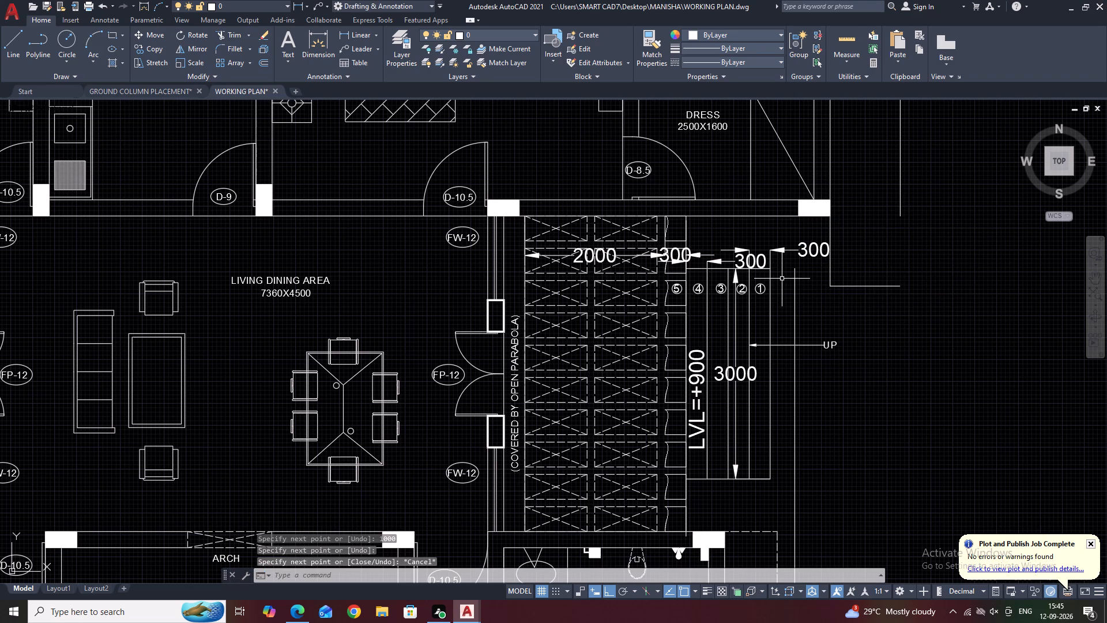
Fillet the new horizontal line into sharp corners with the 250 offset line and the outer vertical boundary line.
{"action": "type", "text": "F"}
{"action": "key", "text": "space"}
{"action": "left_click", "coordinate": [791, 303]}
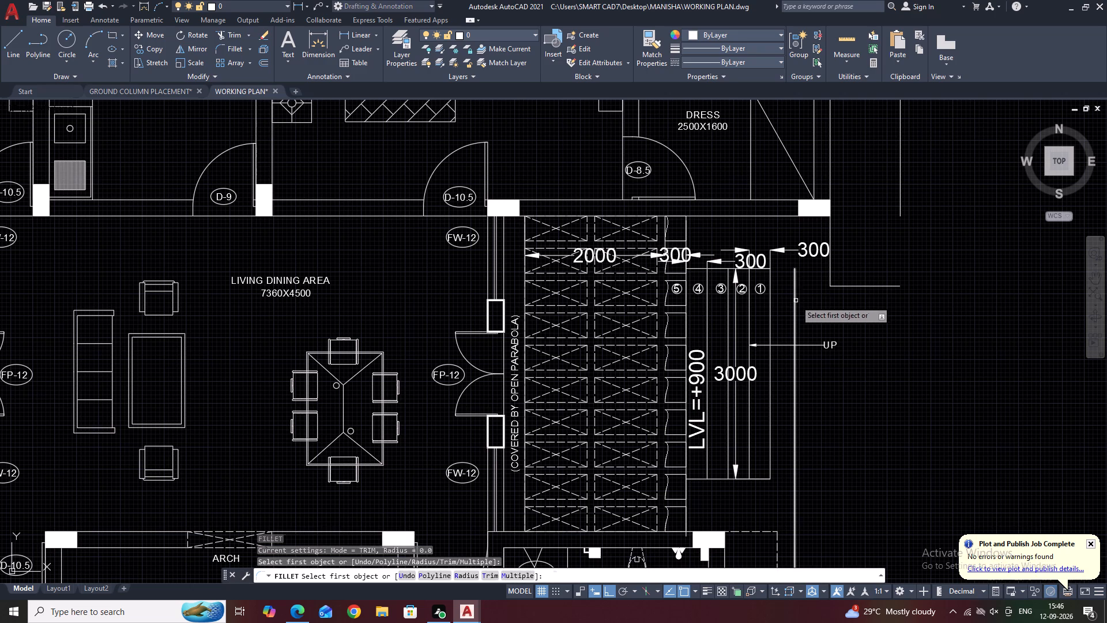
{"action": "left_click", "coordinate": [796, 301]}
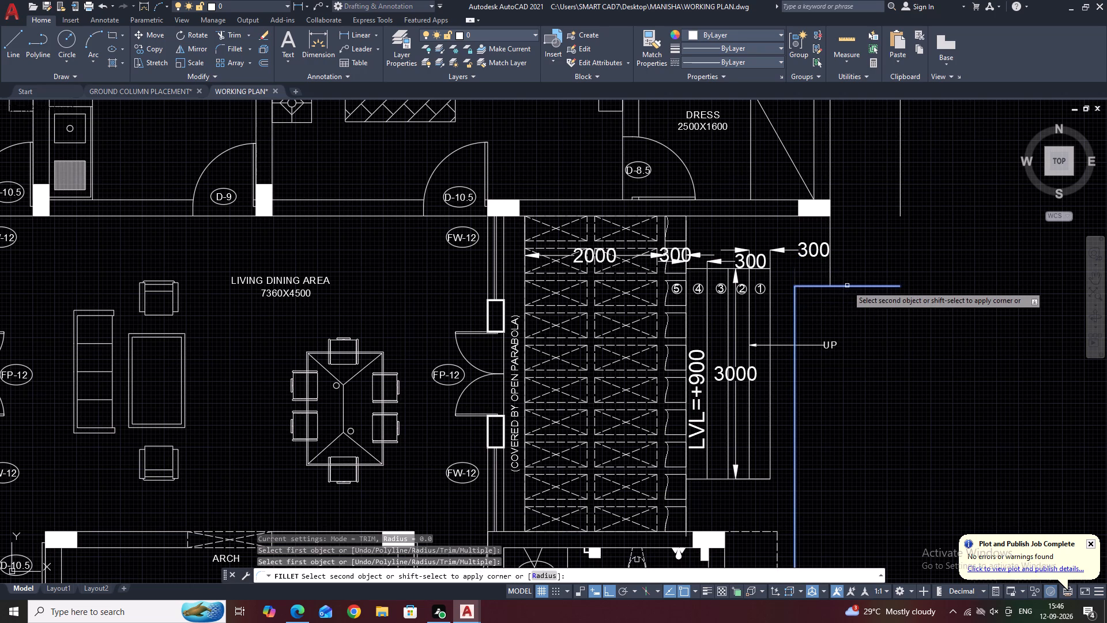
{"action": "left_click", "coordinate": [848, 286]}
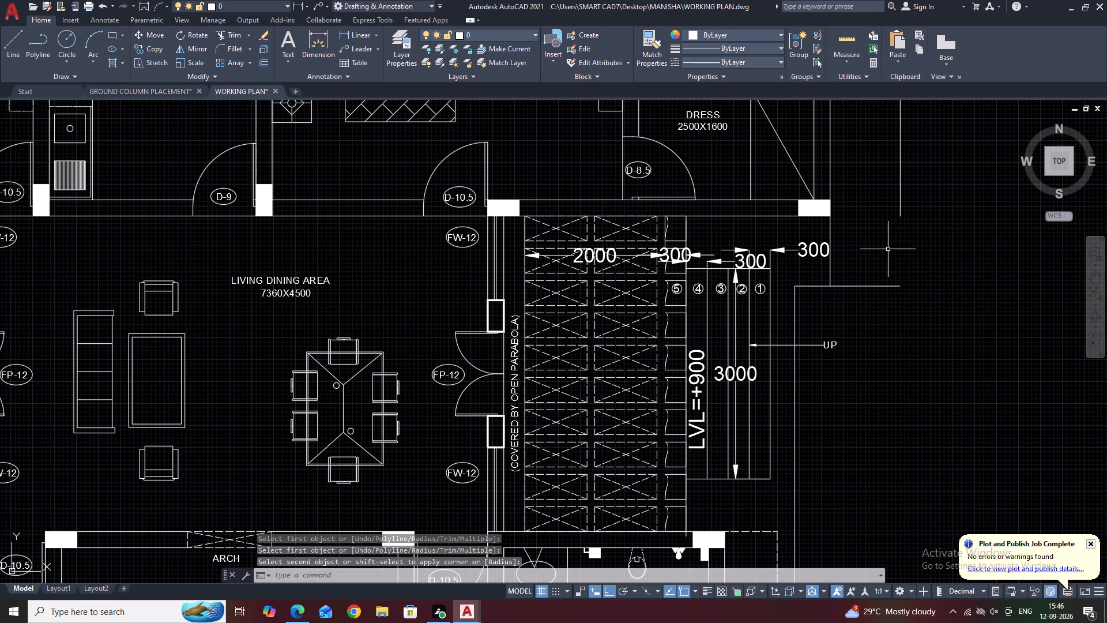
{"action": "key", "text": "space"}
{"action": "left_click", "coordinate": [899, 208]}
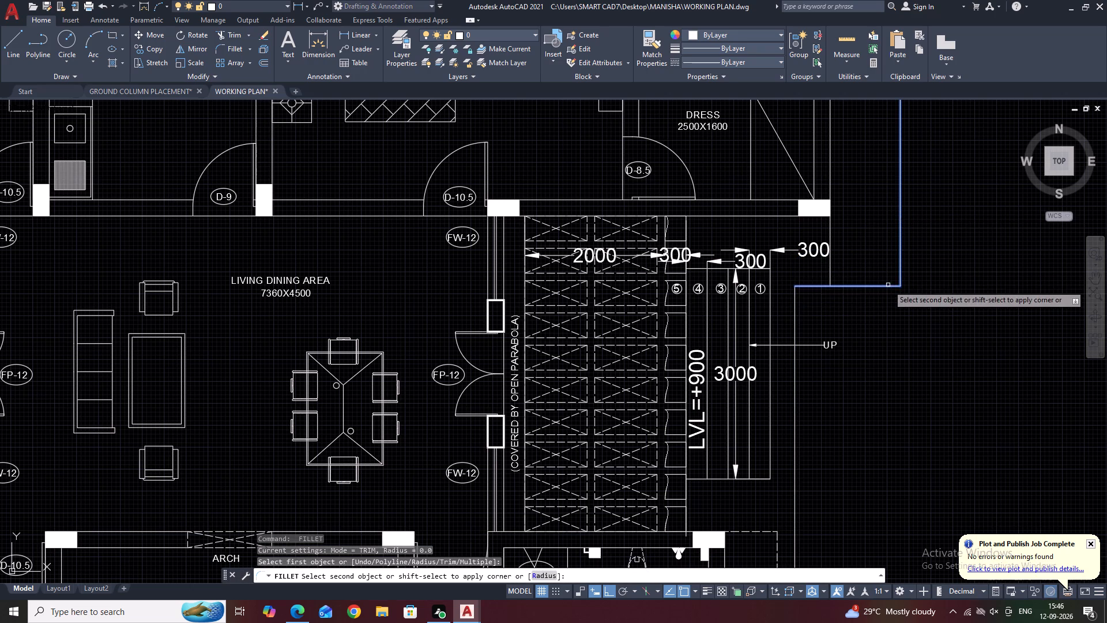
{"action": "left_click", "coordinate": [888, 285]}
{"action": "key", "text": "Escape"}
Erase the 1000 vertical construction line below the dress room's corner column.
{"action": "left_click", "coordinate": [842, 263]}
{"action": "left_click", "coordinate": [820, 270]}
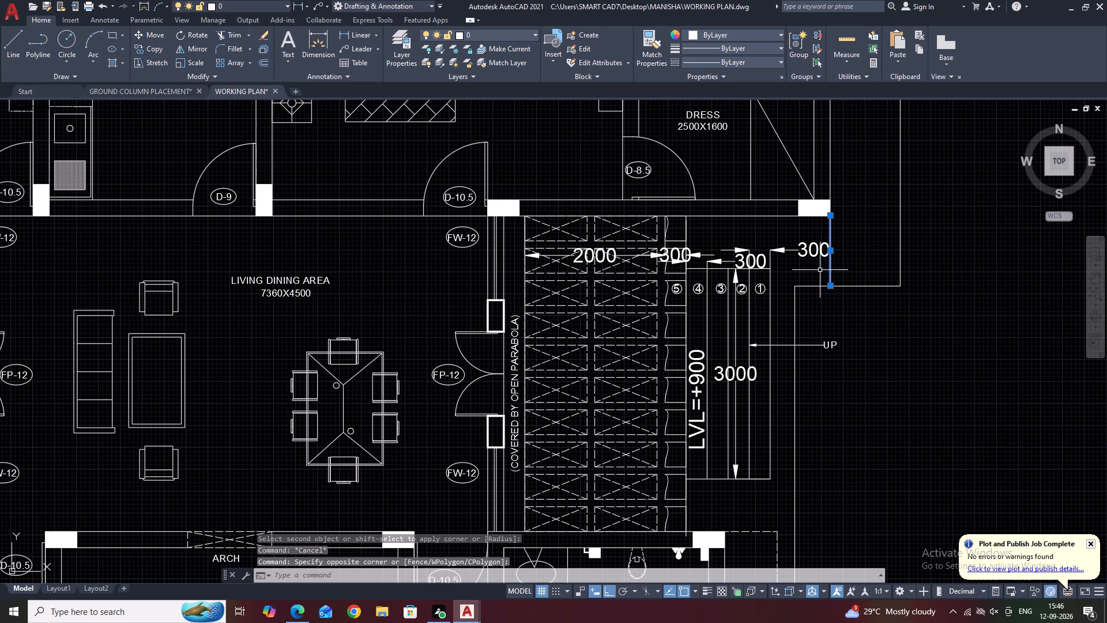
{"action": "key", "text": "Delete"}
{"action": "left_click", "coordinate": [789, 273]}
{"action": "left_click", "coordinate": [802, 353]}
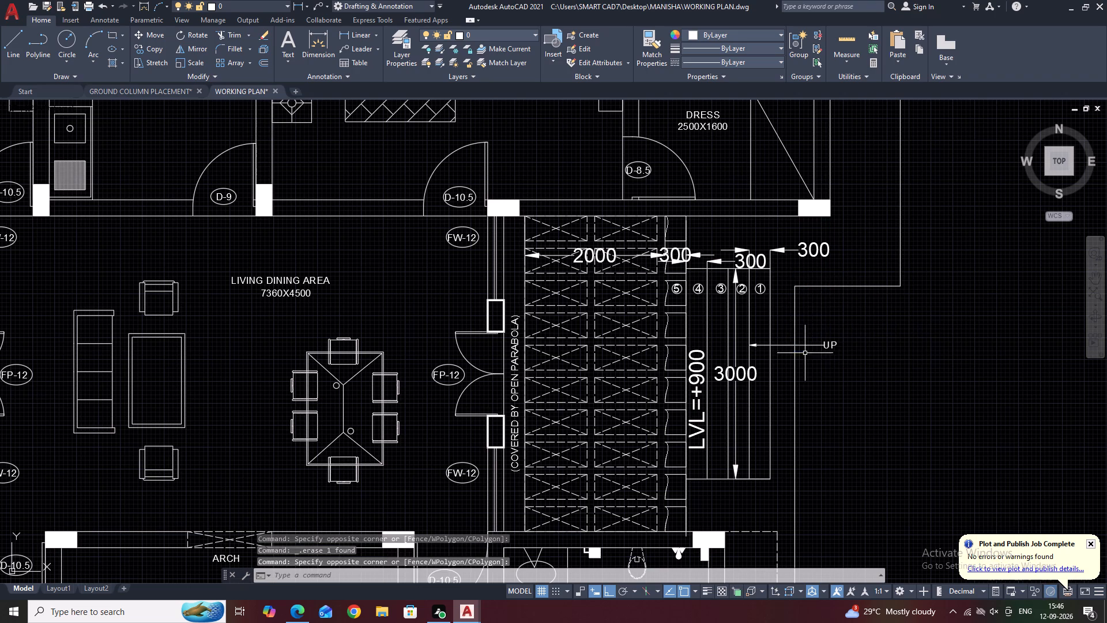
Fillet the outer vertical boundary line beside toilet 2 with the horizontal boundary line above the open platform.
{"action": "scroll", "coordinate": [829, 305], "scroll_direction": "down", "scroll_amount": 3}
{"action": "middle_click_drag", "start_coordinate": [898, 356], "coordinate": [882, 301]}
{"action": "middle_click_drag", "start_coordinate": [861, 228], "coordinate": [883, 331]}
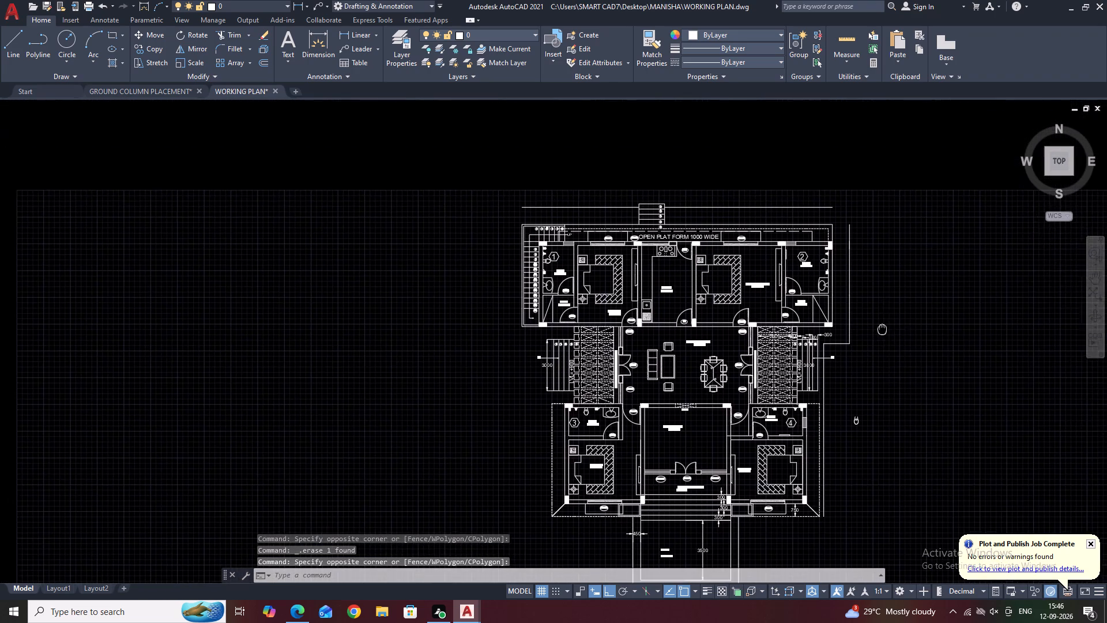
{"action": "middle_click_drag", "start_coordinate": [883, 331], "coordinate": [884, 331]}
{"action": "scroll", "coordinate": [884, 329], "scroll_direction": "up", "scroll_amount": 1}
{"action": "type", "text": "F"}
{"action": "key", "text": "space"}
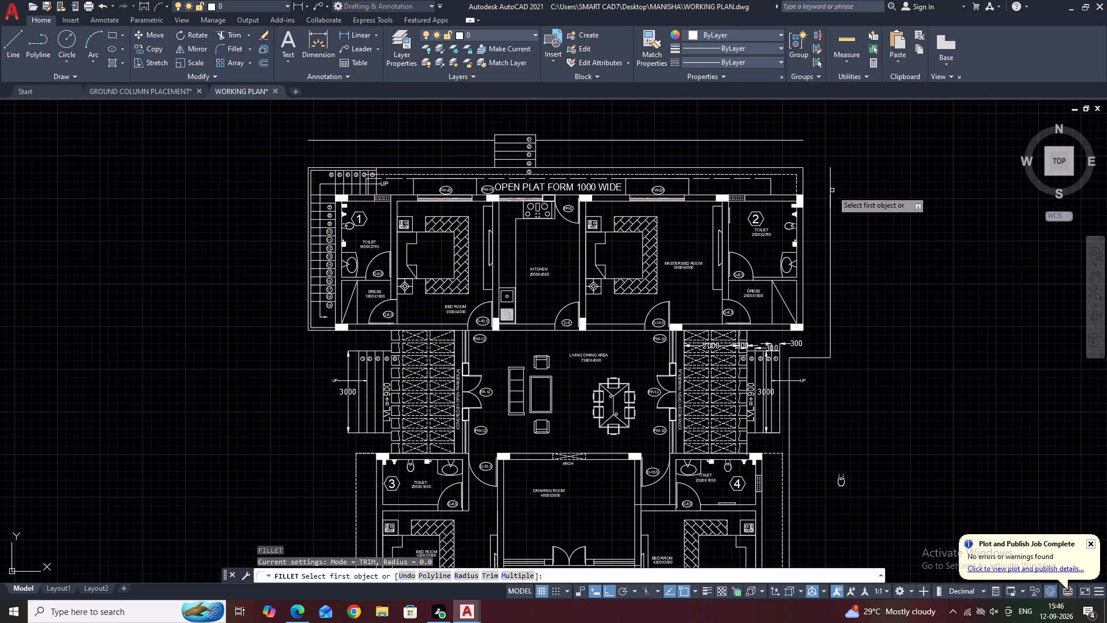
{"action": "left_click", "coordinate": [831, 189]}
{"action": "left_click", "coordinate": [800, 141]}
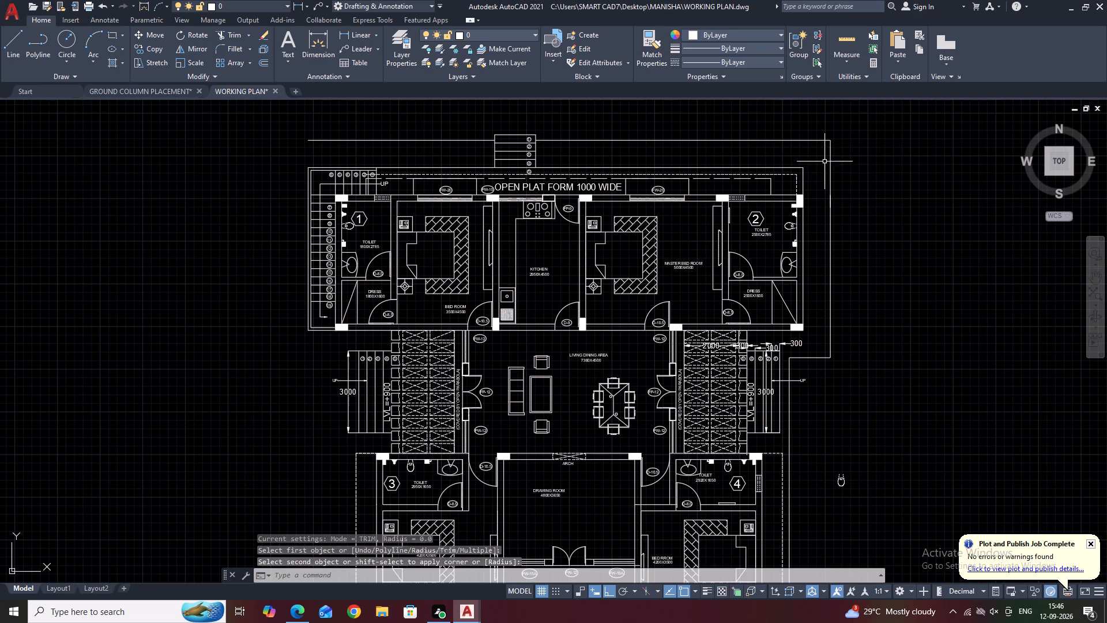
{"action": "key", "text": "Escape"}
{"action": "left_click", "coordinate": [820, 160]}
{"action": "left_click", "coordinate": [861, 256]}
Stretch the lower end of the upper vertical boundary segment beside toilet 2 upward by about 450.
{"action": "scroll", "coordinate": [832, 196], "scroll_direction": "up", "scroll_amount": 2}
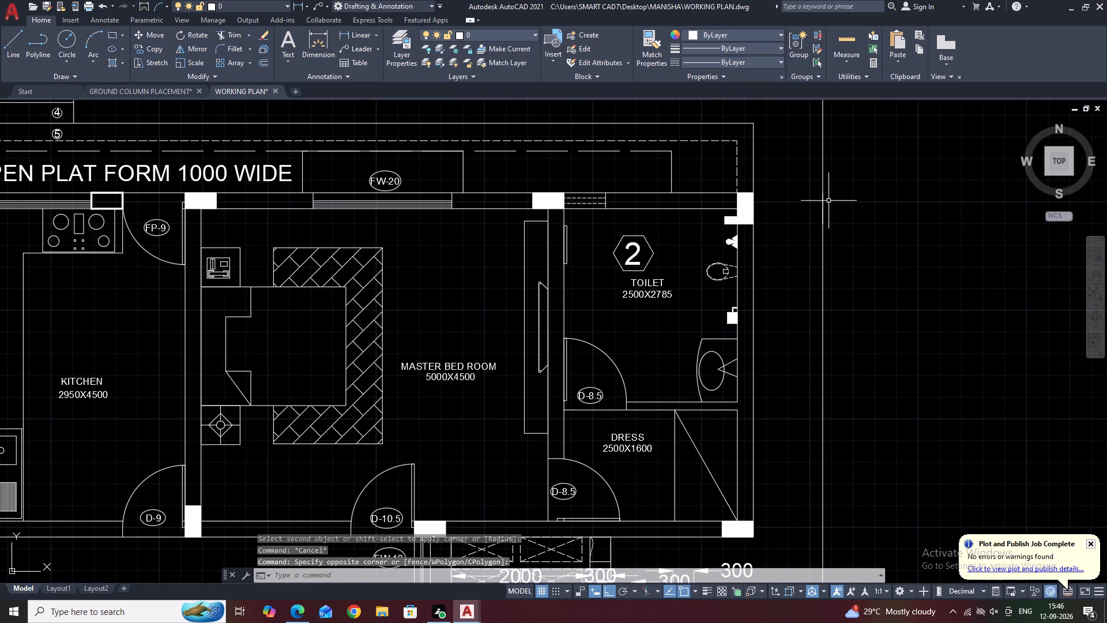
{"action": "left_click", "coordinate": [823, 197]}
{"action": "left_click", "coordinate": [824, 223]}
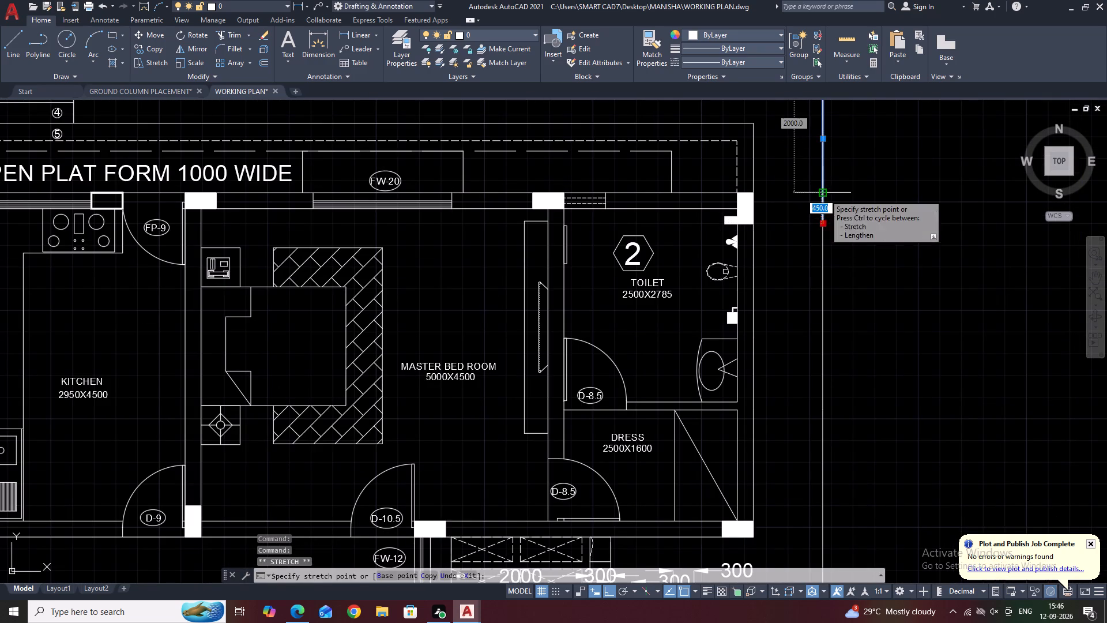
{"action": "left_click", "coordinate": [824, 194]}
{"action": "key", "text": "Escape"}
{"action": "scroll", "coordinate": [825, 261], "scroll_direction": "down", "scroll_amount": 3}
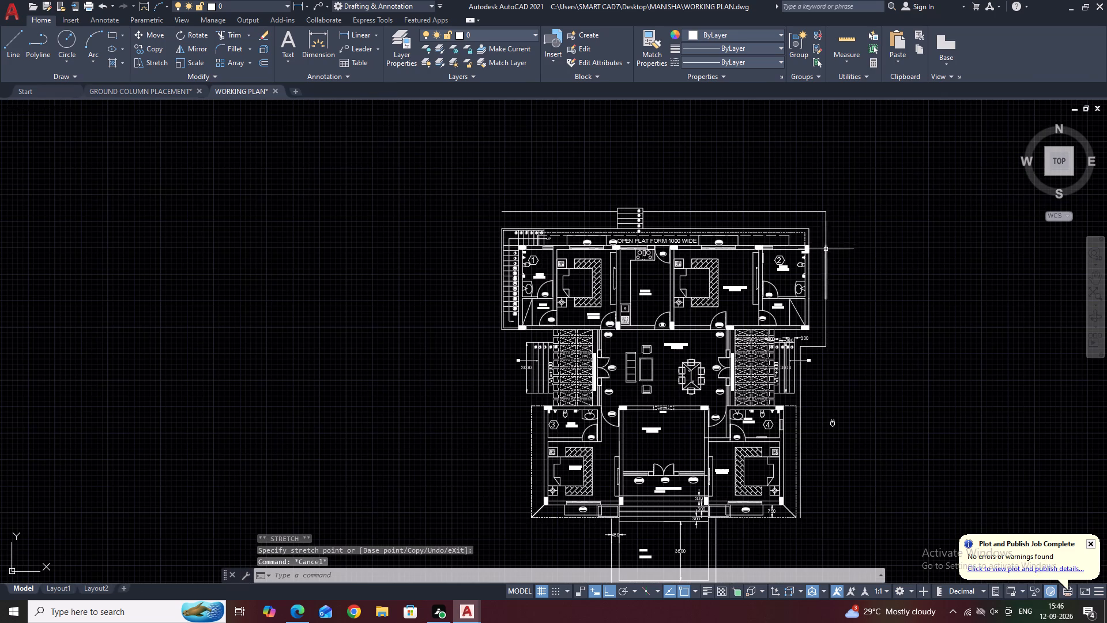
Erase the short upper vertical boundary segment beside toilet 2.
{"action": "left_click", "coordinate": [824, 195]}
{"action": "left_click_drag", "start_coordinate": [830, 238], "coordinate": [835, 257]}
{"action": "left_click", "coordinate": [822, 194]}
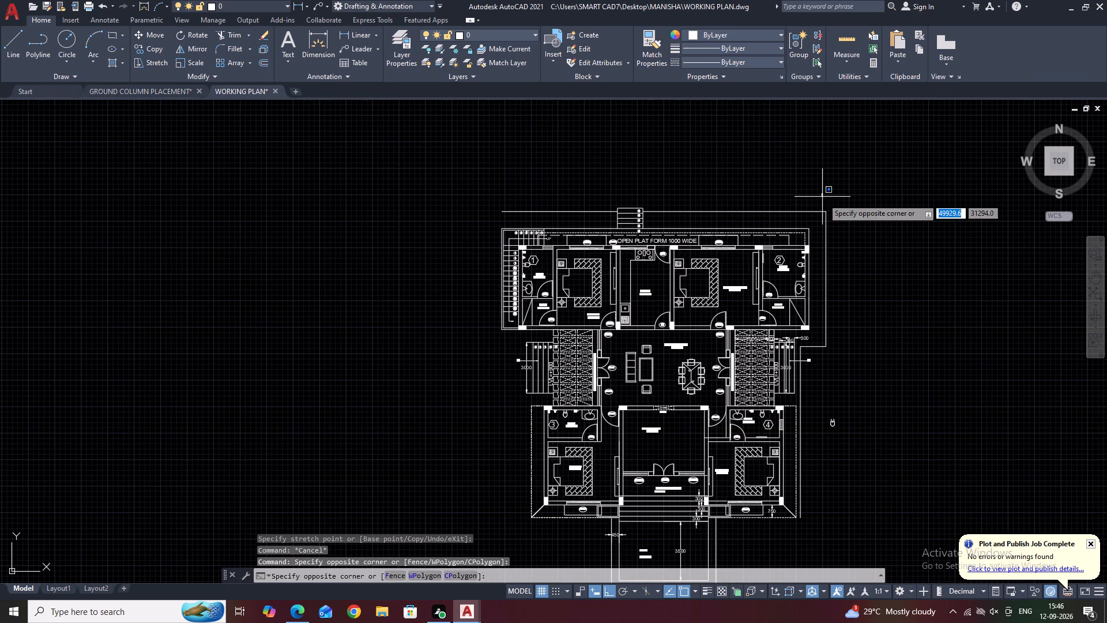
{"action": "left_click", "coordinate": [838, 271]}
{"action": "key", "text": "Delete"}
Fillet the horizontal boundary line above the platform with the remaining vertical boundary line beside toilet 2.
{"action": "type", "text": "F"}
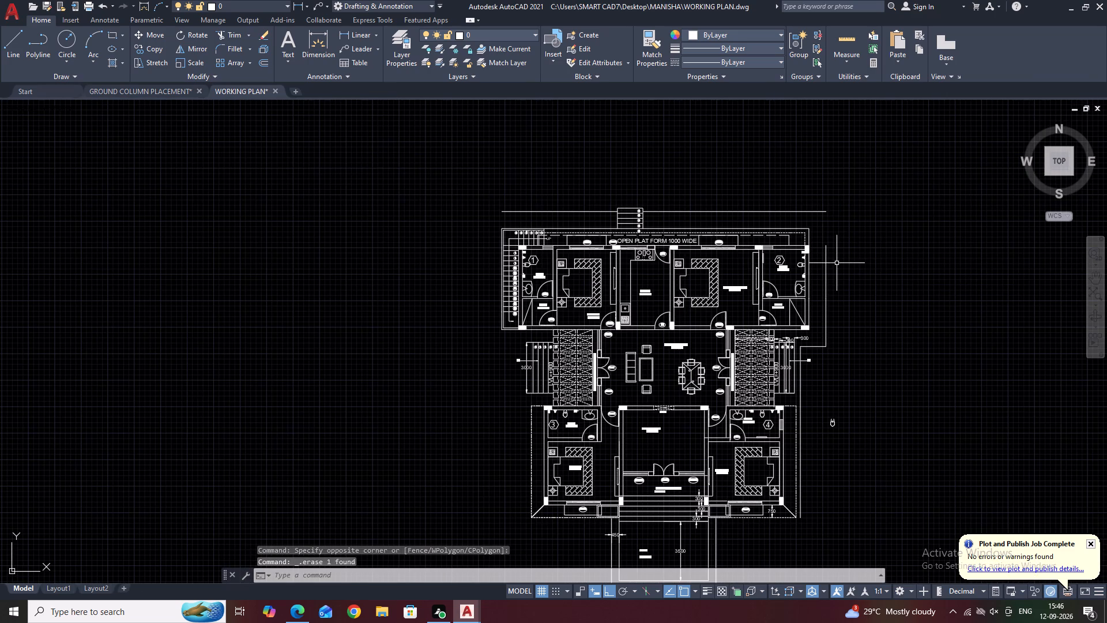
{"action": "key", "text": "space"}
{"action": "left_click", "coordinate": [820, 211]}
{"action": "left_click", "coordinate": [825, 252]}
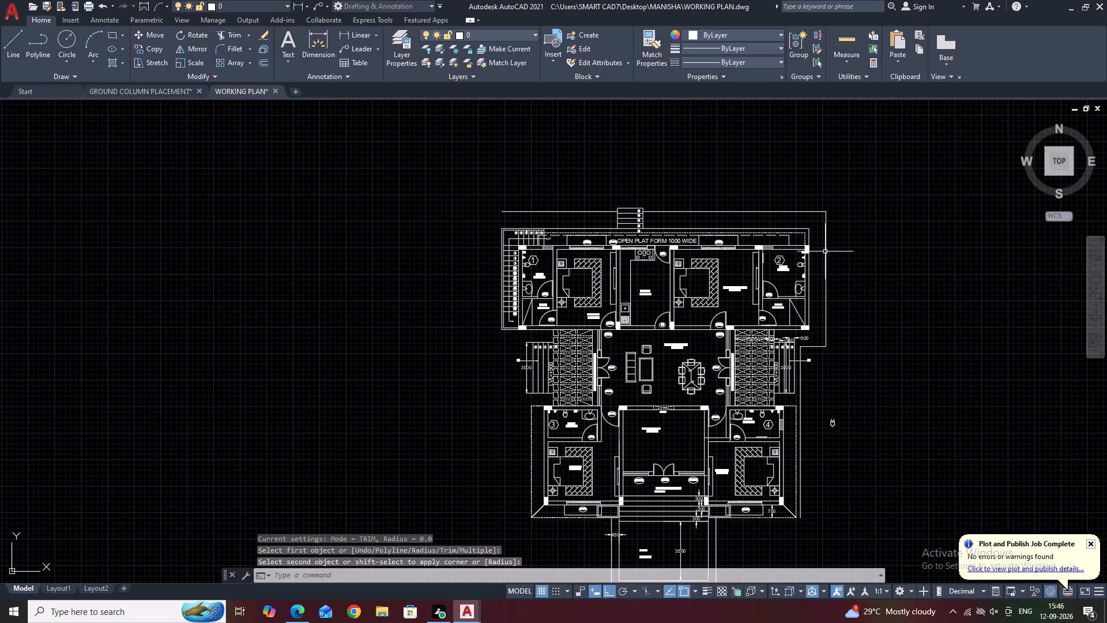
{"action": "key", "text": "Escape"}
Check the vertical boundary line beside toilet 2 and its lower corner for leftover overlapping segments.
{"action": "left_click", "coordinate": [819, 261]}
{"action": "left_click", "coordinate": [838, 379]}
{"action": "key", "text": "Escape"}
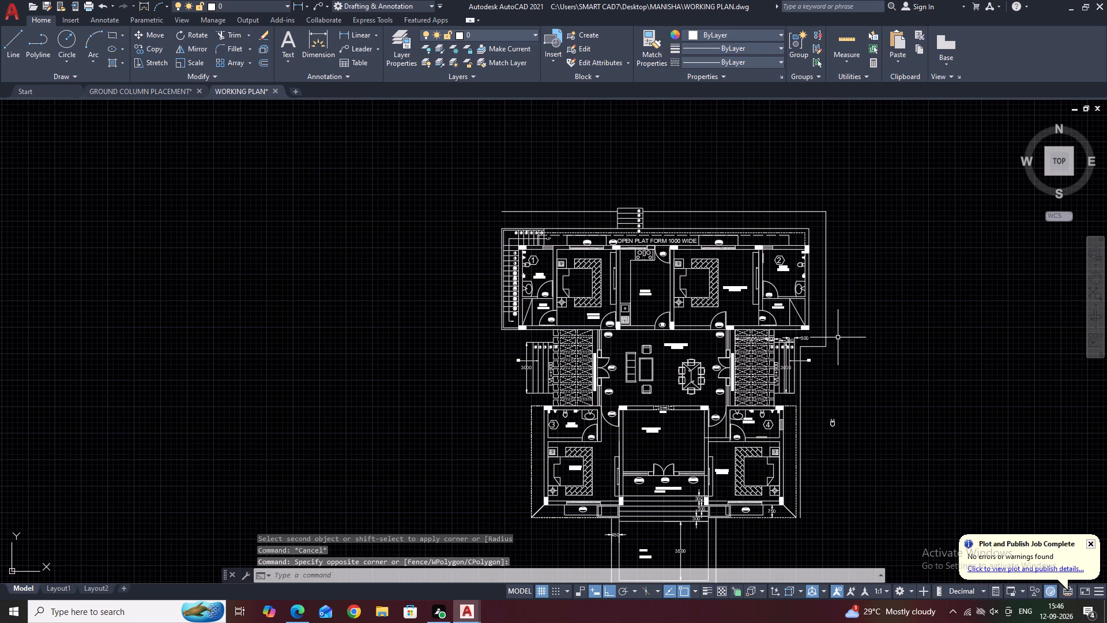
{"action": "key", "text": "Delete"}
{"action": "scroll", "coordinate": [825, 329], "scroll_direction": "up", "scroll_amount": 1}
{"action": "left_click", "coordinate": [812, 272]}
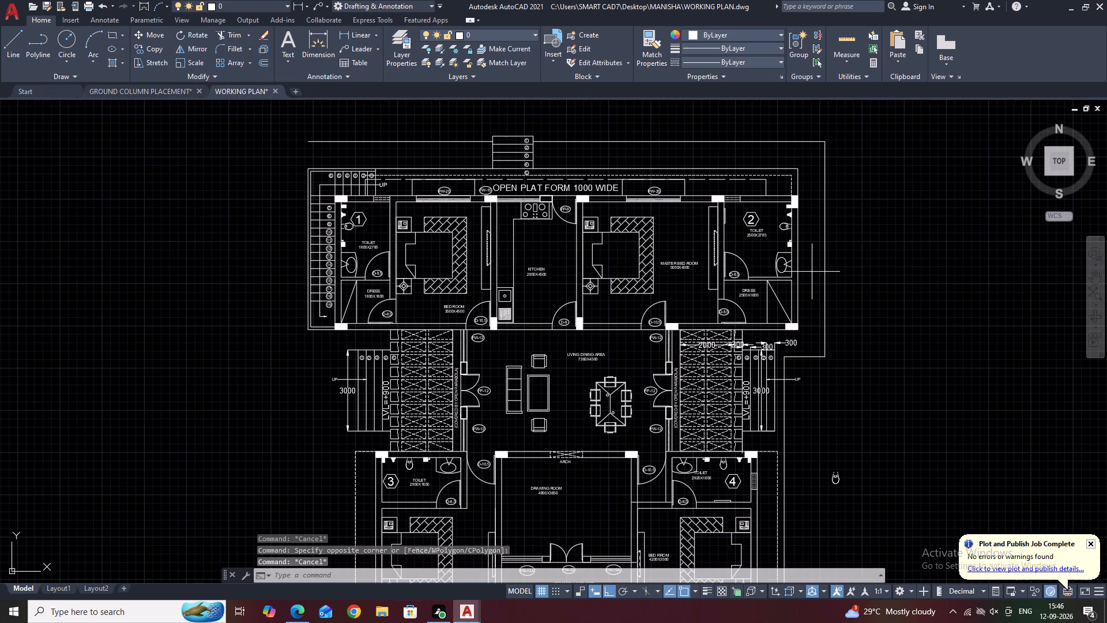
{"action": "left_click_drag", "start_coordinate": [837, 347], "coordinate": [854, 377]}
{"action": "left_click", "coordinate": [830, 254]}
{"action": "left_click", "coordinate": [808, 365]}
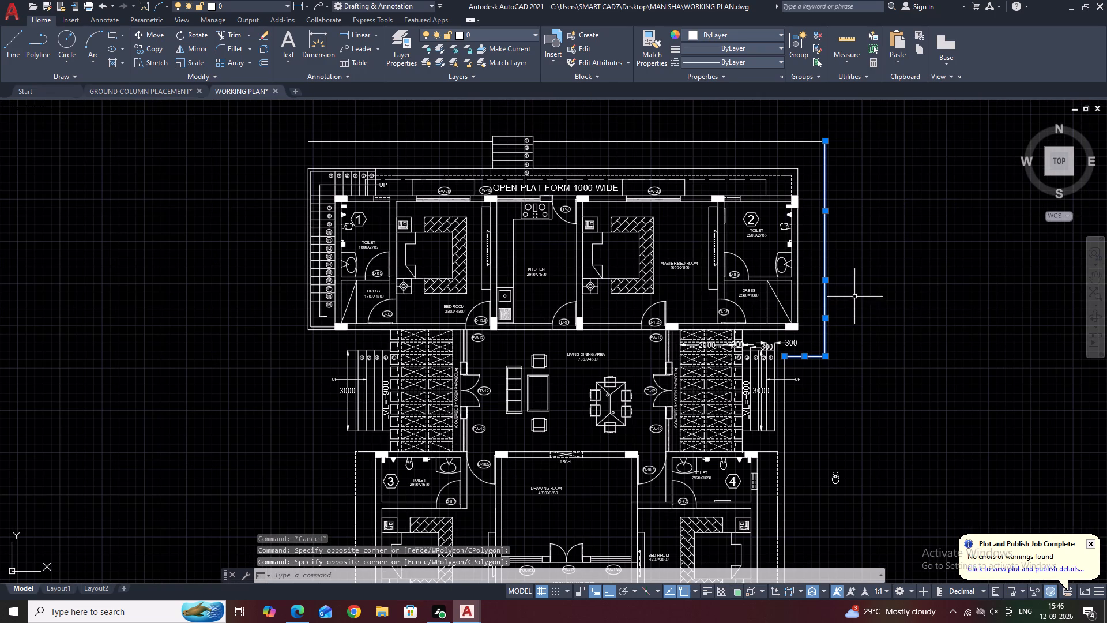
{"action": "key", "text": "Escape"}
{"action": "left_click", "coordinate": [854, 110]}
{"action": "key", "text": "Escape"}
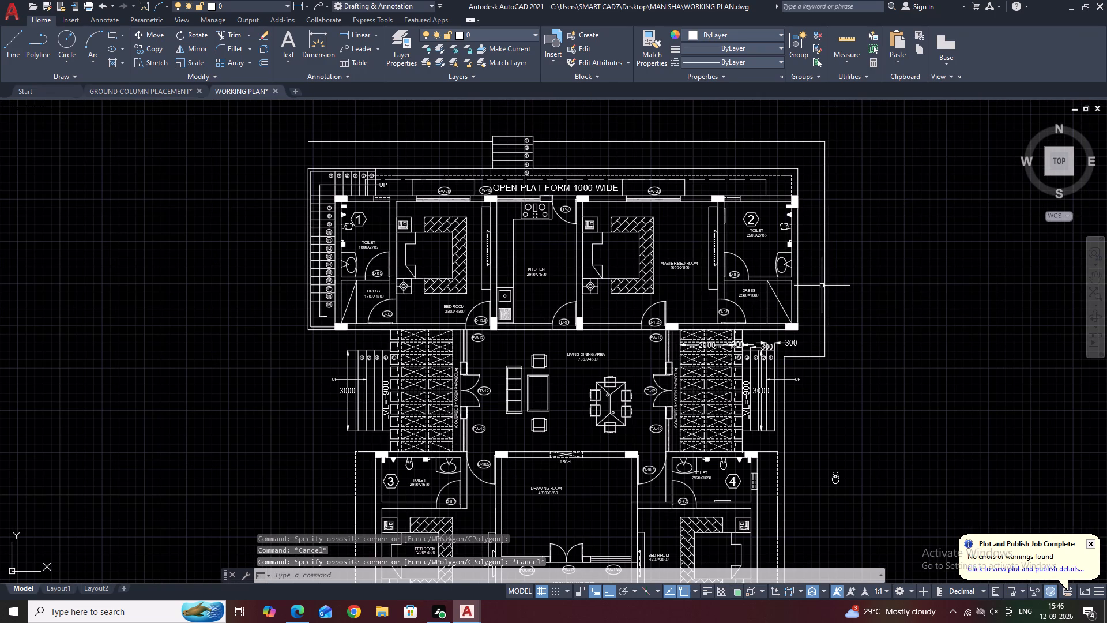
Offset the main outer vertical line of the staircase beside toilet 1 outward by 1000.
{"action": "scroll", "coordinate": [838, 282], "scroll_direction": "down", "scroll_amount": 1}
{"action": "middle_click_drag", "start_coordinate": [870, 320], "coordinate": [920, 228]}
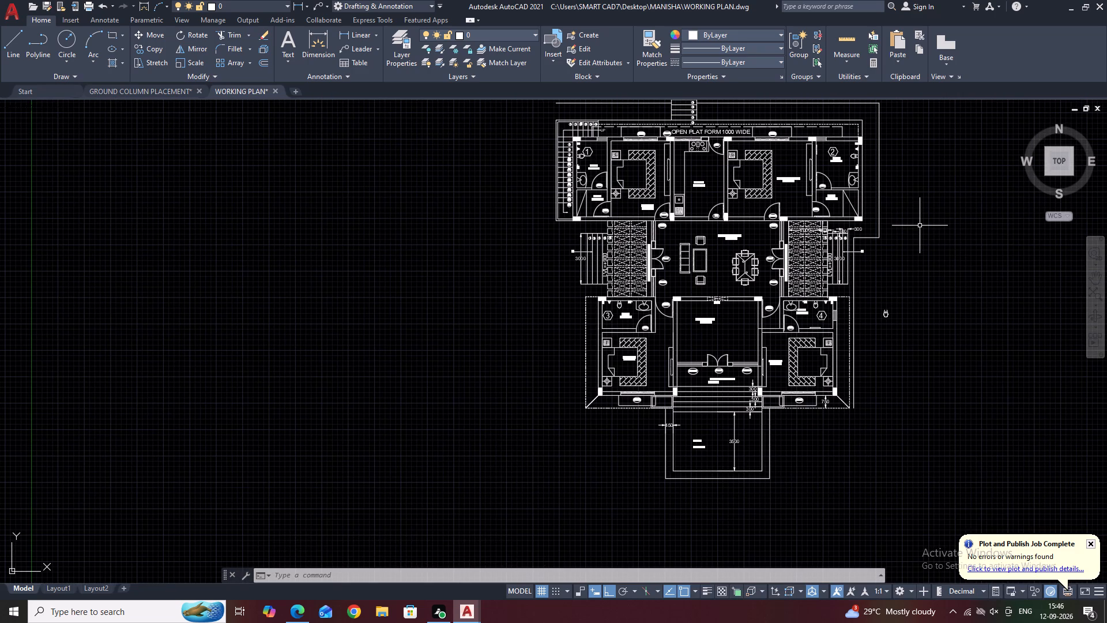
{"action": "scroll", "coordinate": [609, 204], "scroll_direction": "down", "scroll_amount": 1}
{"action": "middle_click_drag", "start_coordinate": [616, 228], "coordinate": [678, 321]}
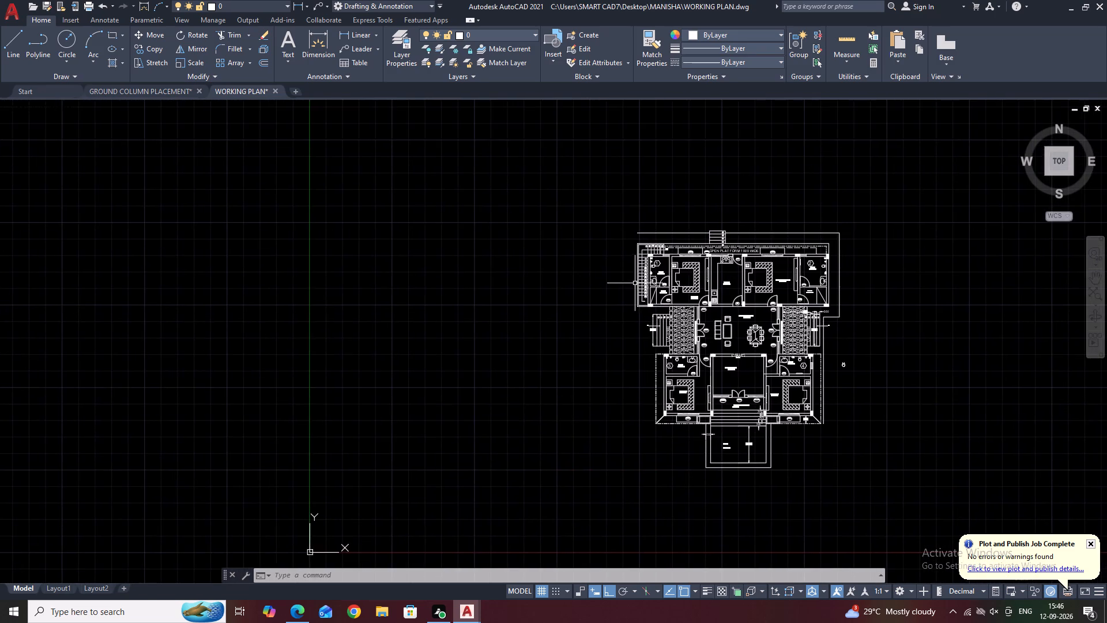
{"action": "scroll", "coordinate": [635, 283], "scroll_direction": "up", "scroll_amount": 3}
{"action": "left_click", "coordinate": [637, 283]}
{"action": "middle_click_drag", "start_coordinate": [600, 288], "coordinate": [623, 341]}
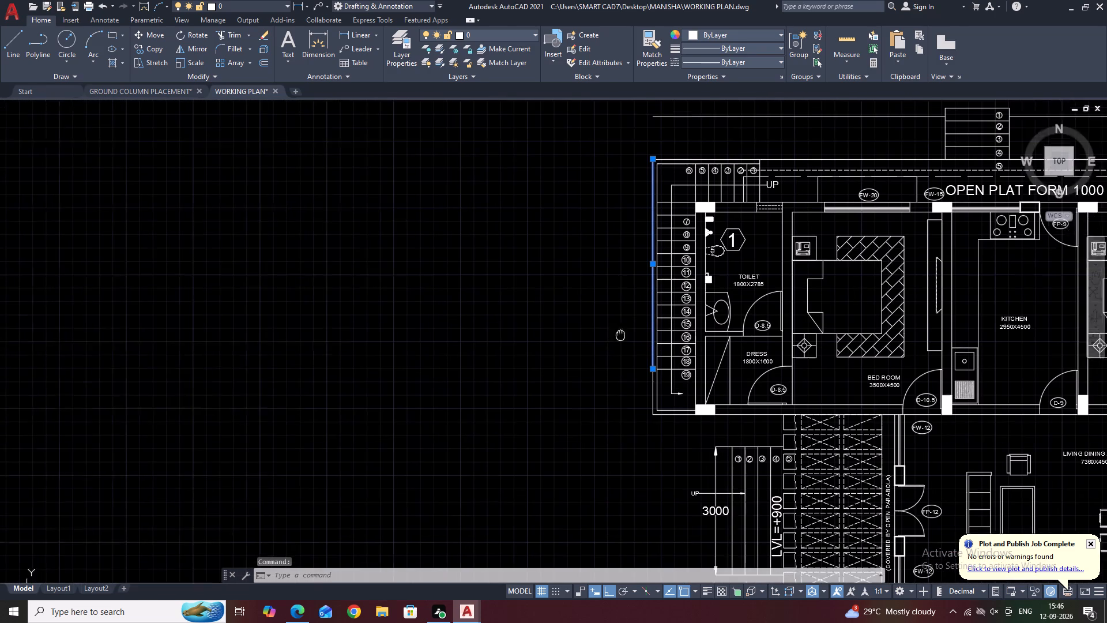
{"action": "middle_click_drag", "start_coordinate": [623, 341], "coordinate": [627, 345]}
{"action": "key", "text": "o"}
{"action": "key", "text": "space"}
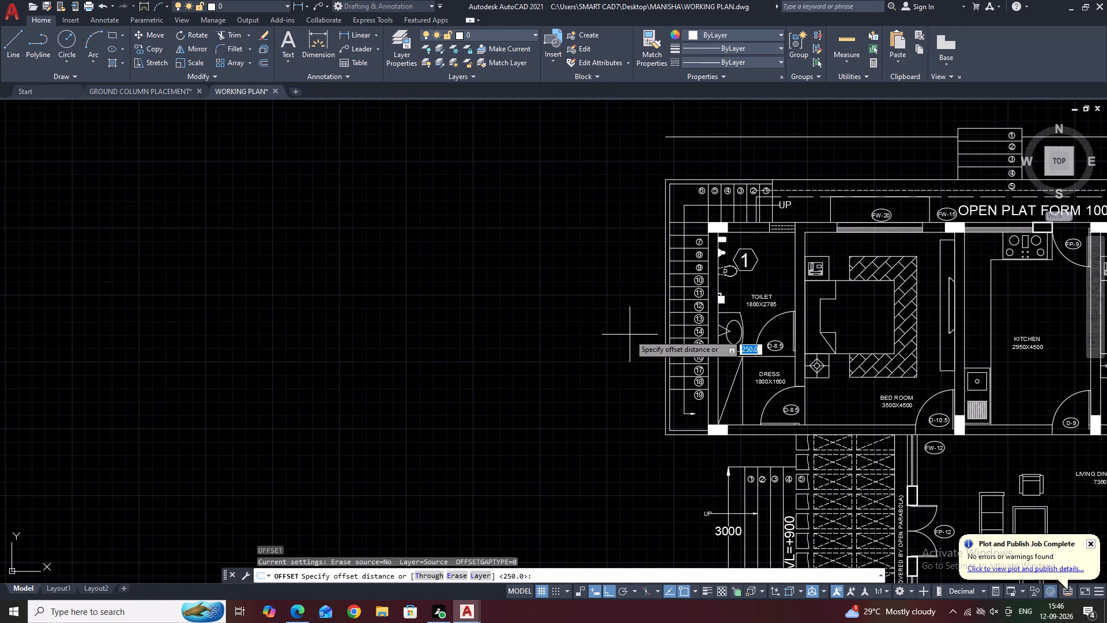
{"action": "key", "text": "1"}
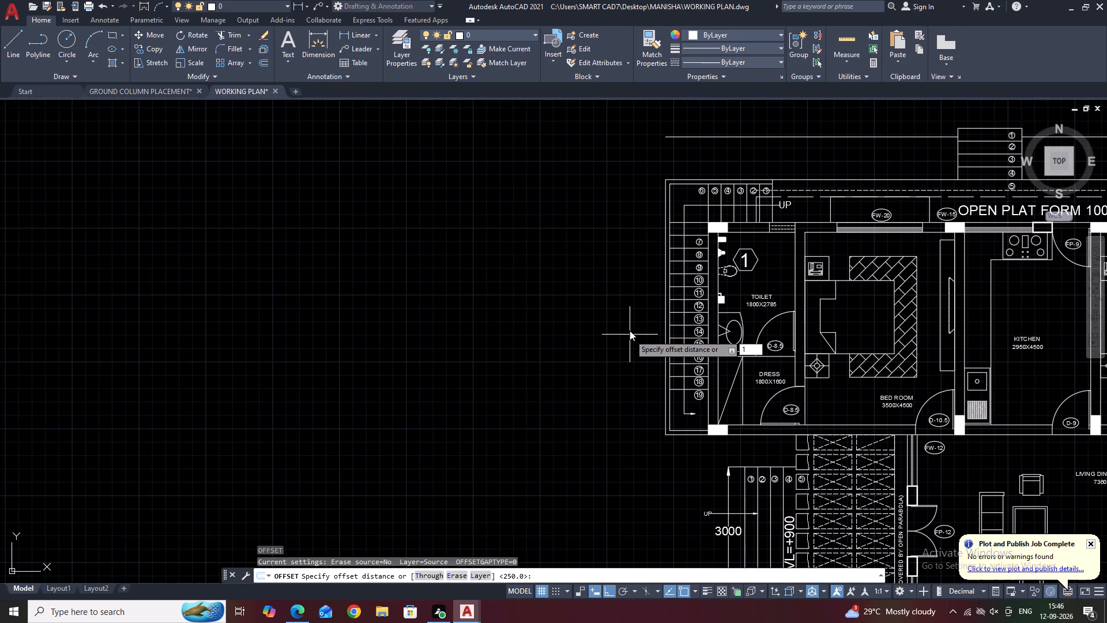
{"action": "key", "text": "0"}
{"action": "type", "text": "00"}
{"action": "key", "text": "space"}
{"action": "left_click", "coordinate": [623, 333]}
Offset the lower remaining piece of that staircase's outer vertical line and its bottom edge line outward by 1000.
{"action": "middle_click_drag", "start_coordinate": [660, 376], "coordinate": [665, 358]}
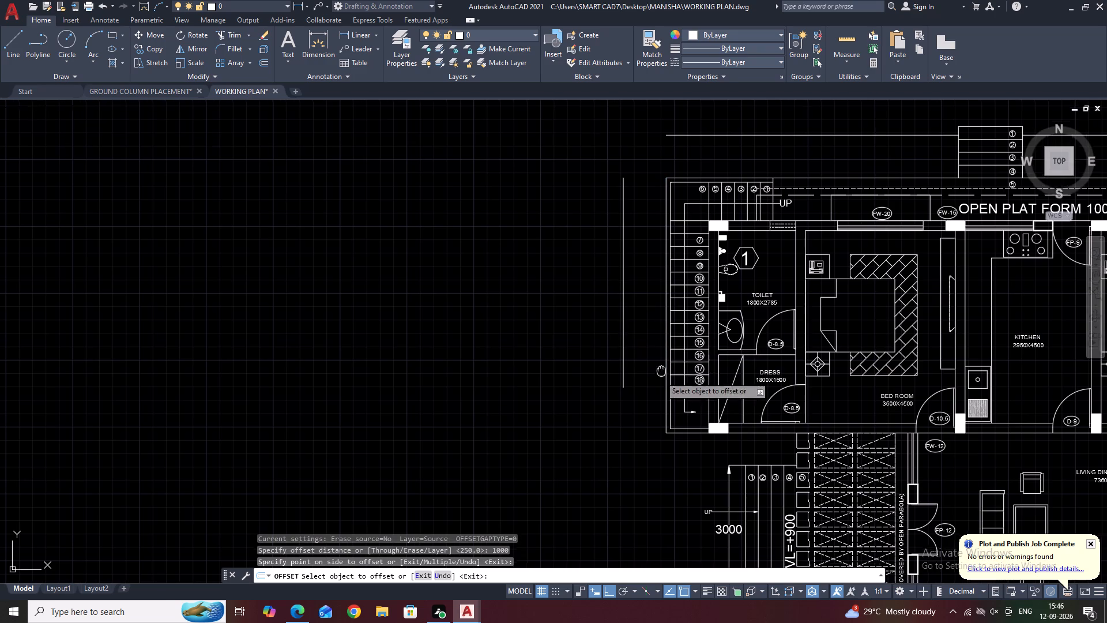
{"action": "middle_click_drag", "start_coordinate": [665, 358], "coordinate": [675, 268]}
{"action": "scroll", "coordinate": [679, 302], "scroll_direction": "up", "scroll_amount": 2}
{"action": "left_click", "coordinate": [679, 303]}
{"action": "left_click", "coordinate": [585, 318]}
{"action": "middle_click_drag", "start_coordinate": [685, 357], "coordinate": [696, 260]}
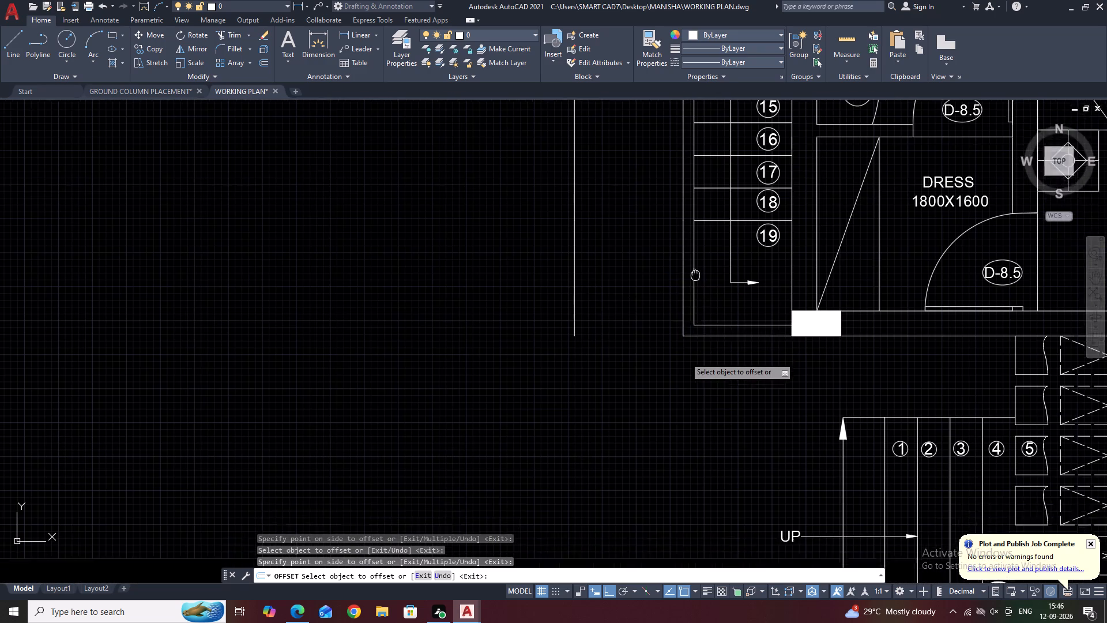
{"action": "middle_click_drag", "start_coordinate": [696, 260], "coordinate": [705, 206]}
{"action": "left_click", "coordinate": [736, 216]}
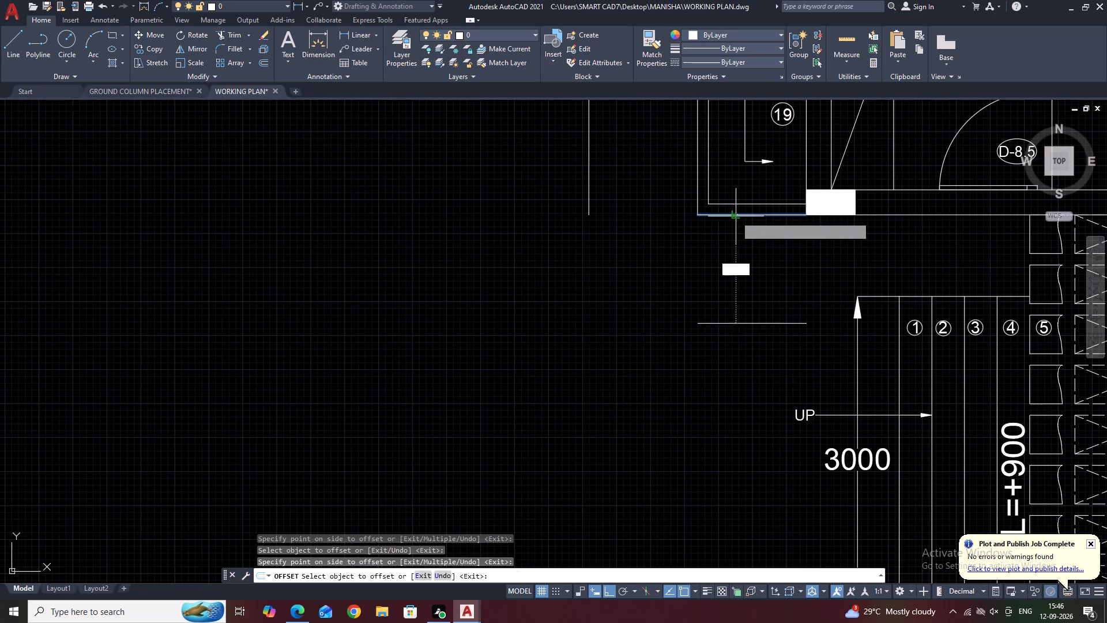
{"action": "left_click", "coordinate": [730, 268]}
{"action": "middle_click_drag", "start_coordinate": [676, 354], "coordinate": [706, 186]}
{"action": "scroll", "coordinate": [705, 192], "scroll_direction": "down", "scroll_amount": 2}
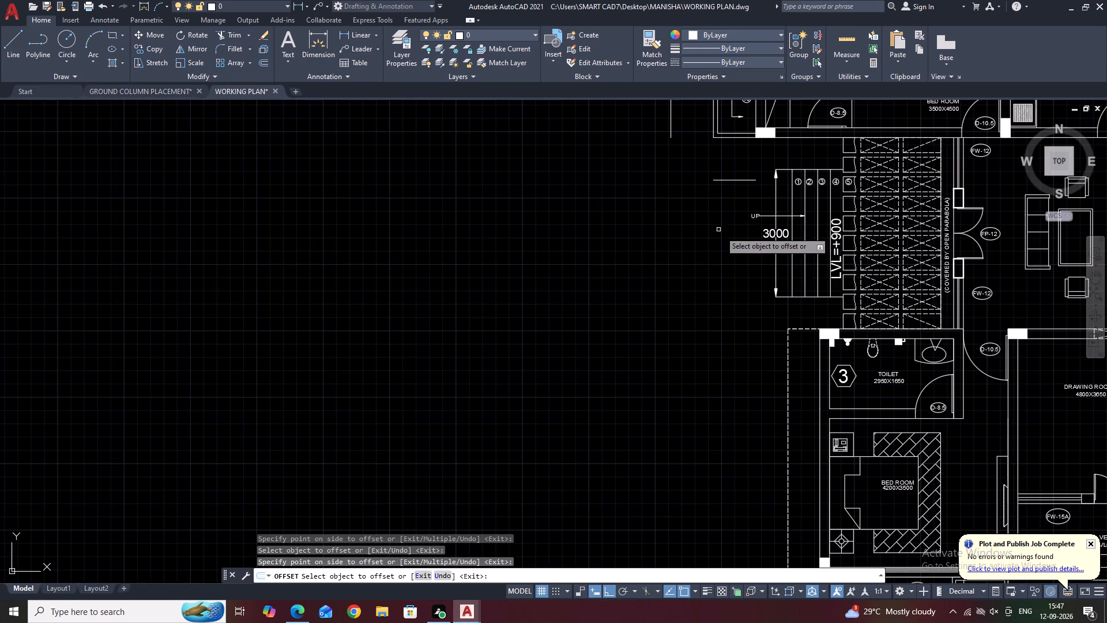
{"action": "key", "text": "Escape"}
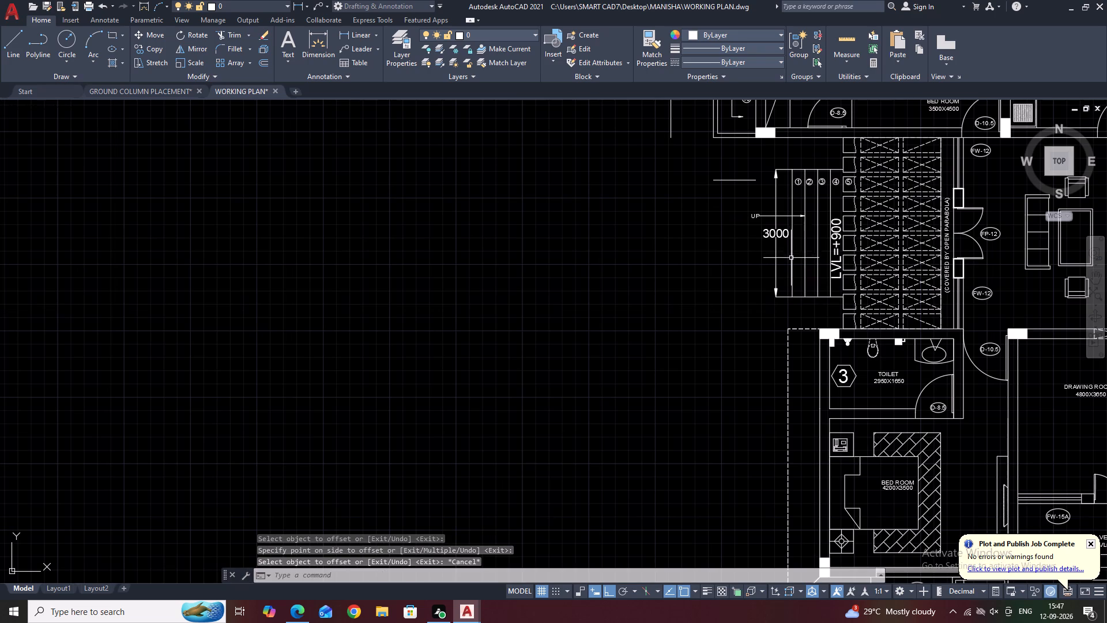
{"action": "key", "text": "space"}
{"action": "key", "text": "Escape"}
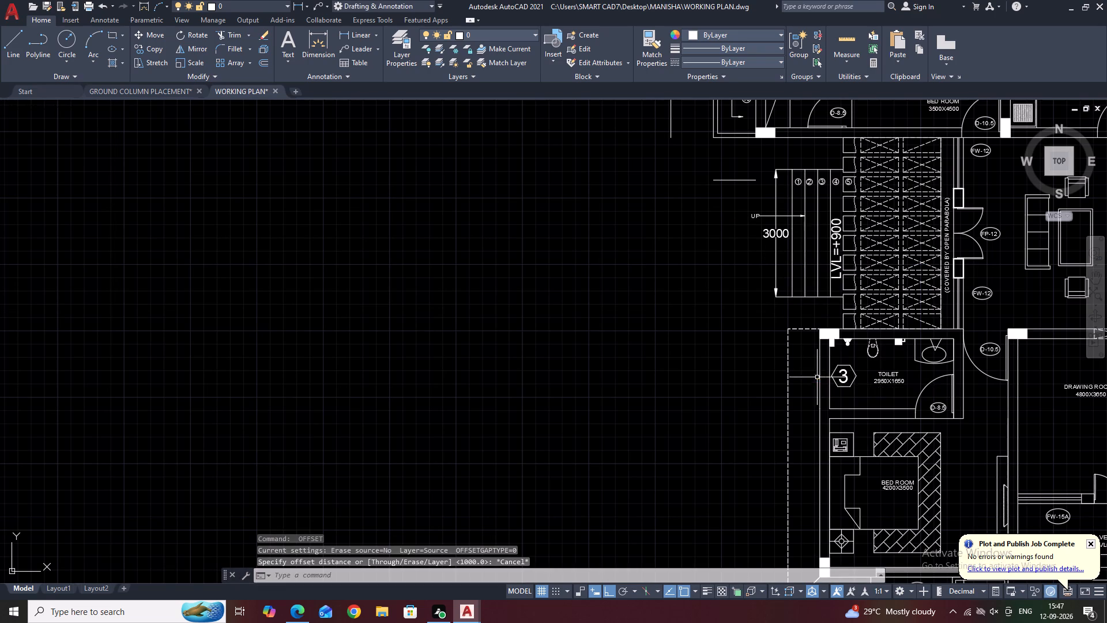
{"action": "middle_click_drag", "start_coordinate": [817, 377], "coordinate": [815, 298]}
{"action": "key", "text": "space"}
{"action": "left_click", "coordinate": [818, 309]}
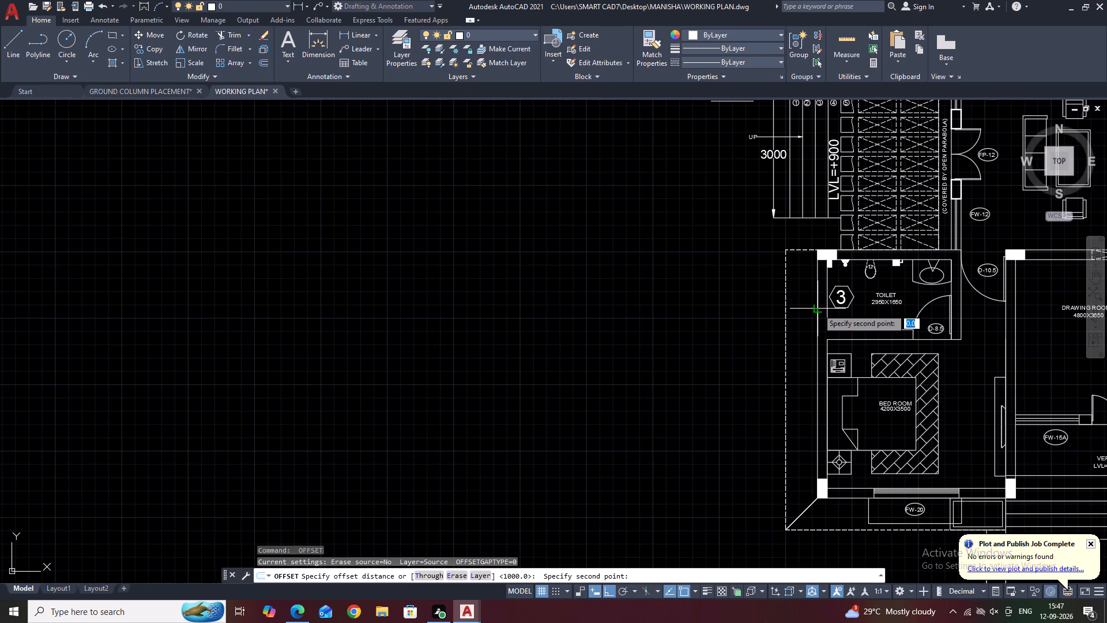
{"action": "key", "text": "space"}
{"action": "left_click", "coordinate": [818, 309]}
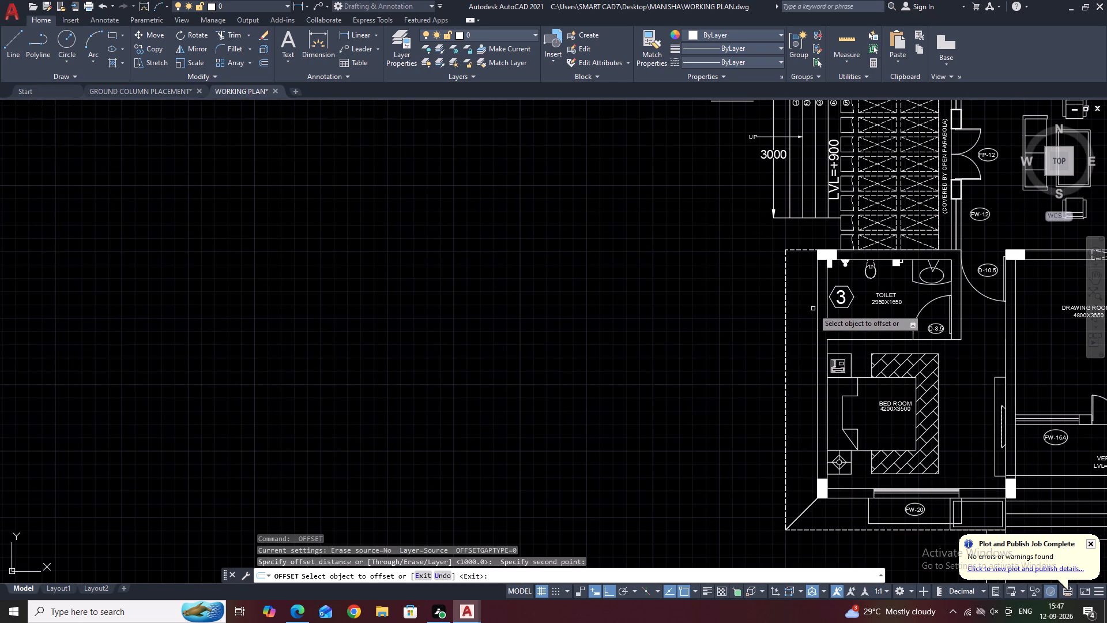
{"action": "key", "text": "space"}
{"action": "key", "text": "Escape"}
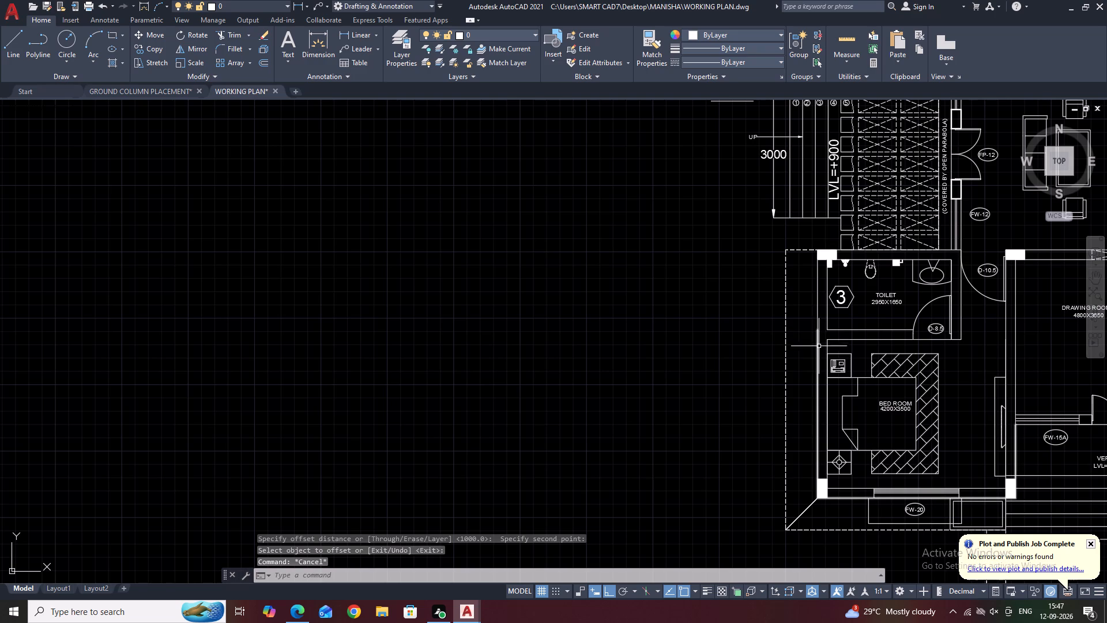
Explode the outer wall polyline of the bedroom below toilet 3 and offset its outer vertical line outward by 1000.
{"action": "left_click", "coordinate": [819, 348]}
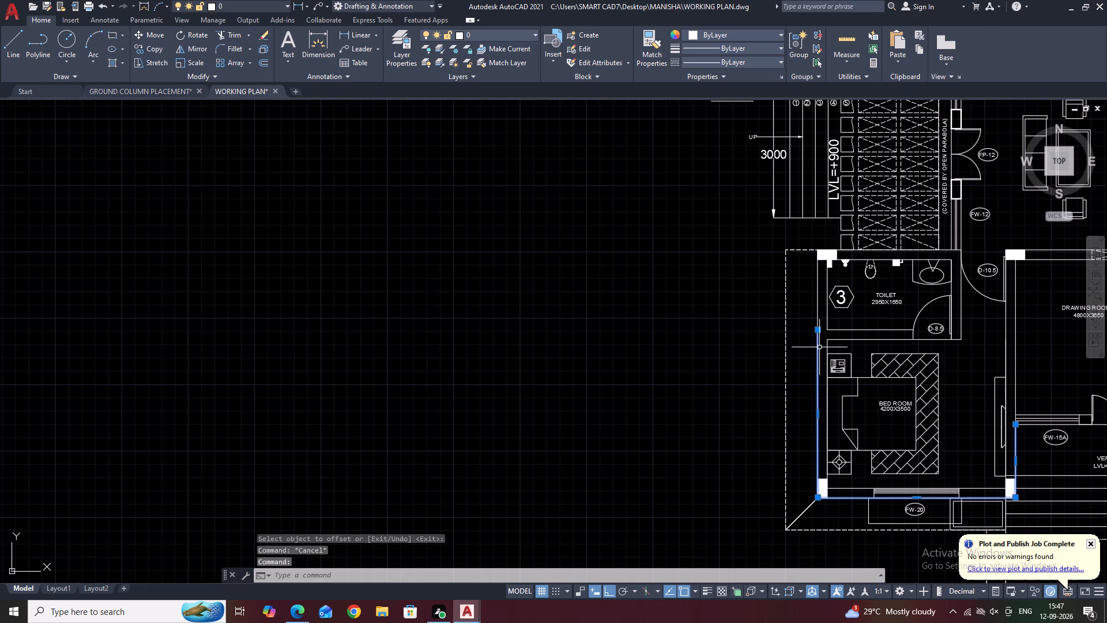
{"action": "key", "text": "x"}
{"action": "key", "text": "space"}
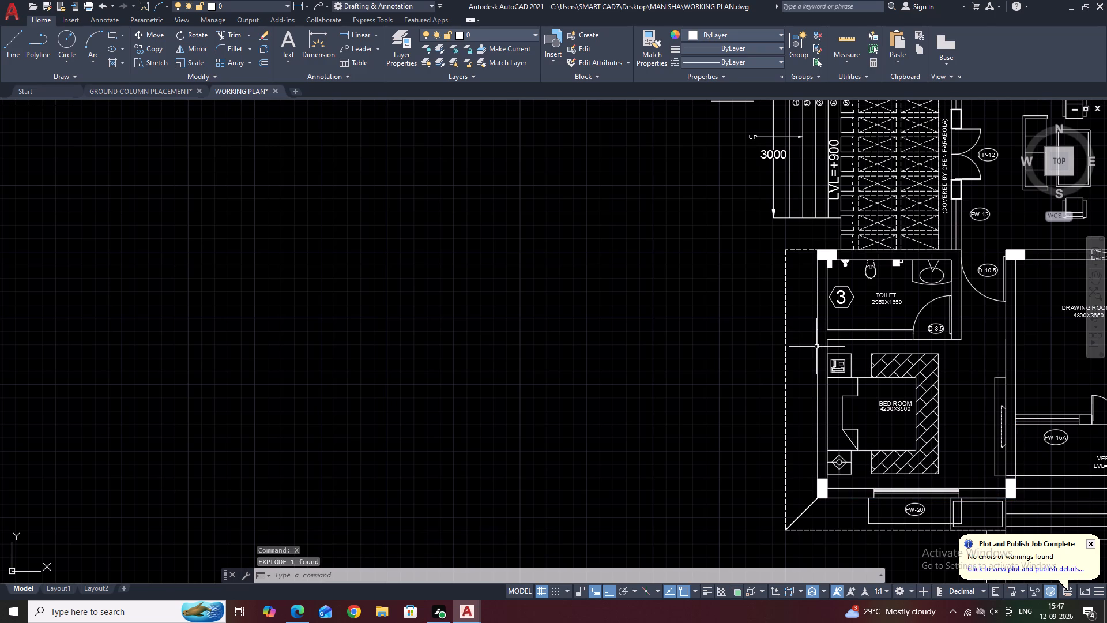
{"action": "left_click", "coordinate": [818, 347]}
{"action": "type", "text": "O"}
{"action": "key", "text": "space"}
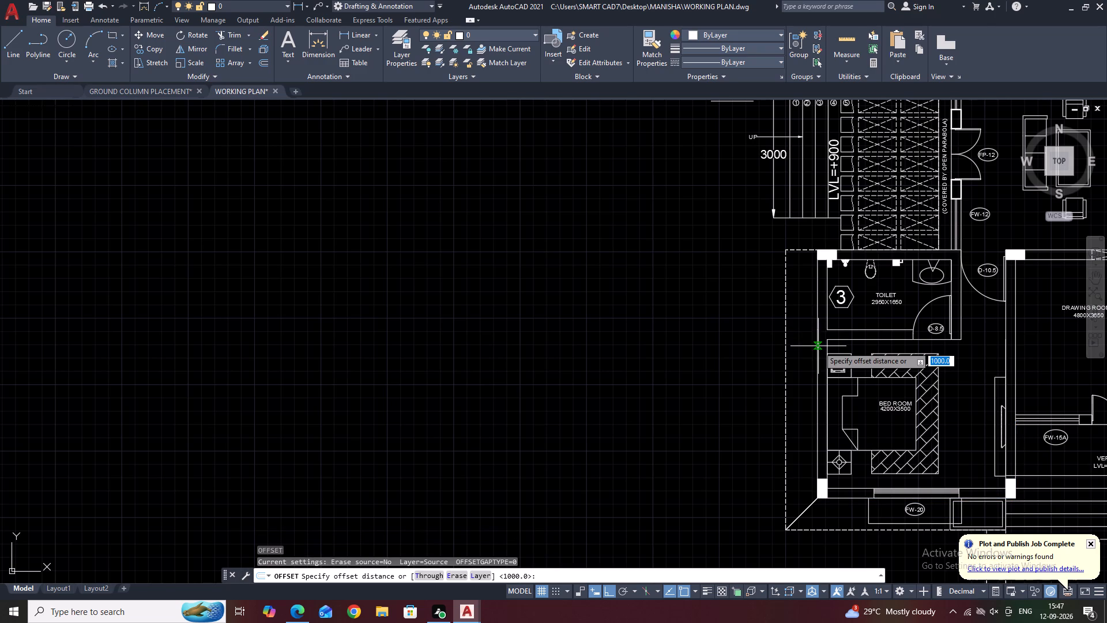
{"action": "key", "text": "space"}
{"action": "left_click", "coordinate": [759, 341]}
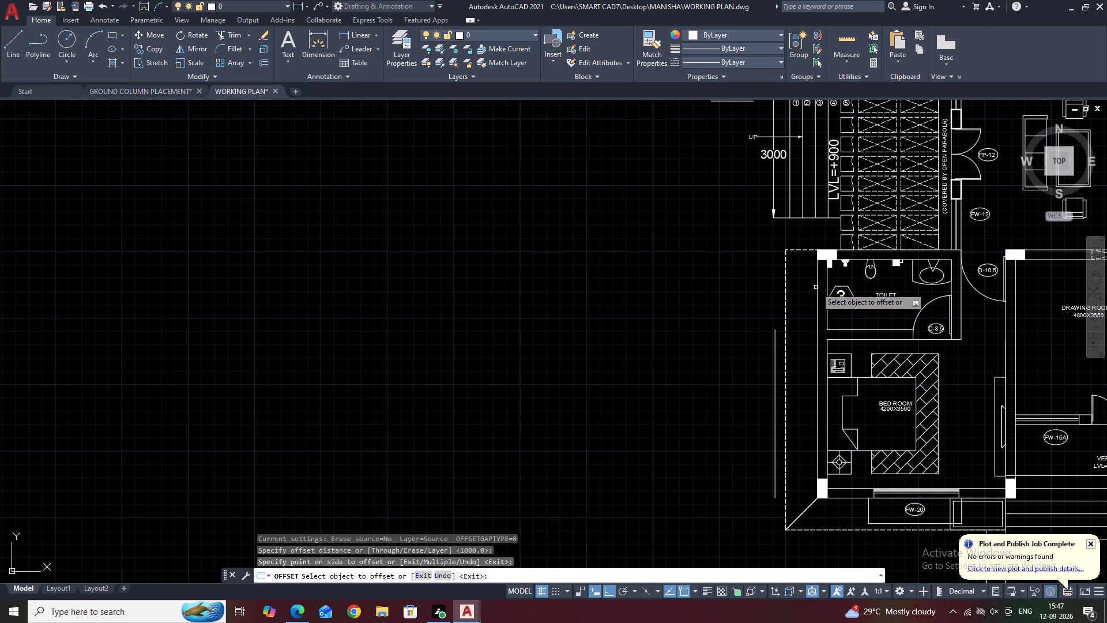
{"action": "left_click", "coordinate": [816, 287]}
{"action": "key", "text": "Escape"}
Explode the outer wall polyline around toilet 3 into separate lines.
{"action": "left_click", "coordinate": [816, 291]}
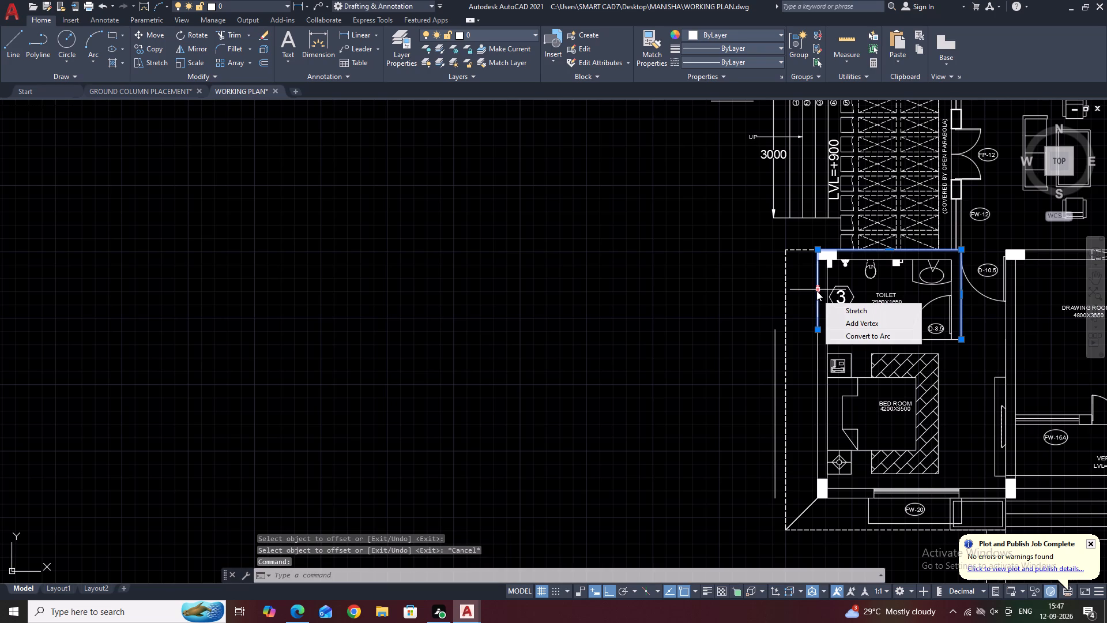
{"action": "type", "text": "X"}
{"action": "key", "text": "space"}
{"action": "key", "text": "x"}
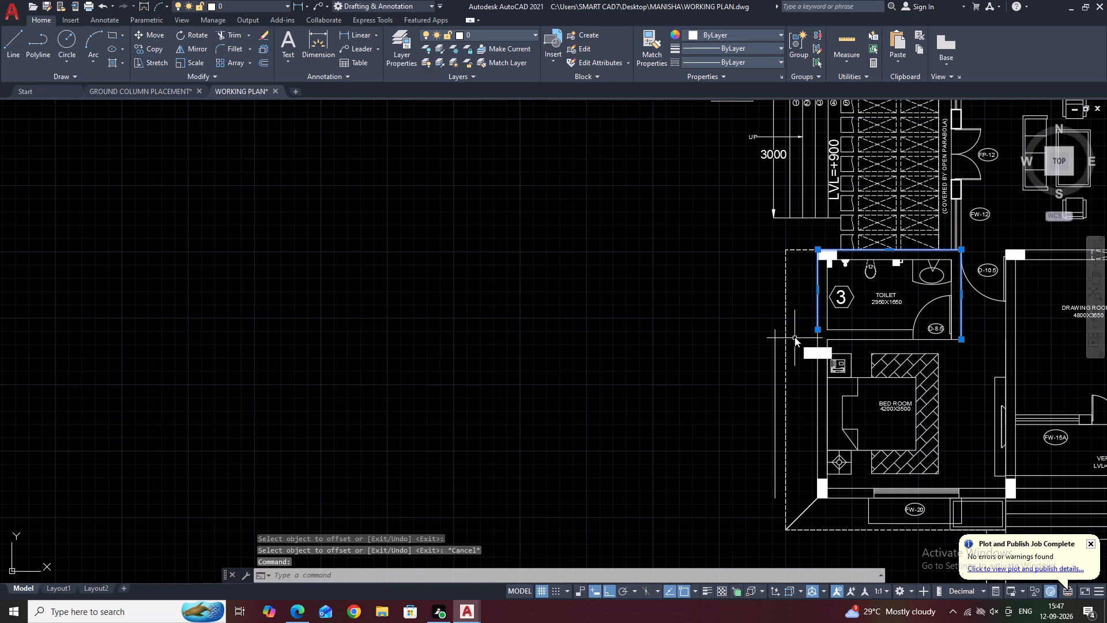
{"action": "key", "text": "space"}
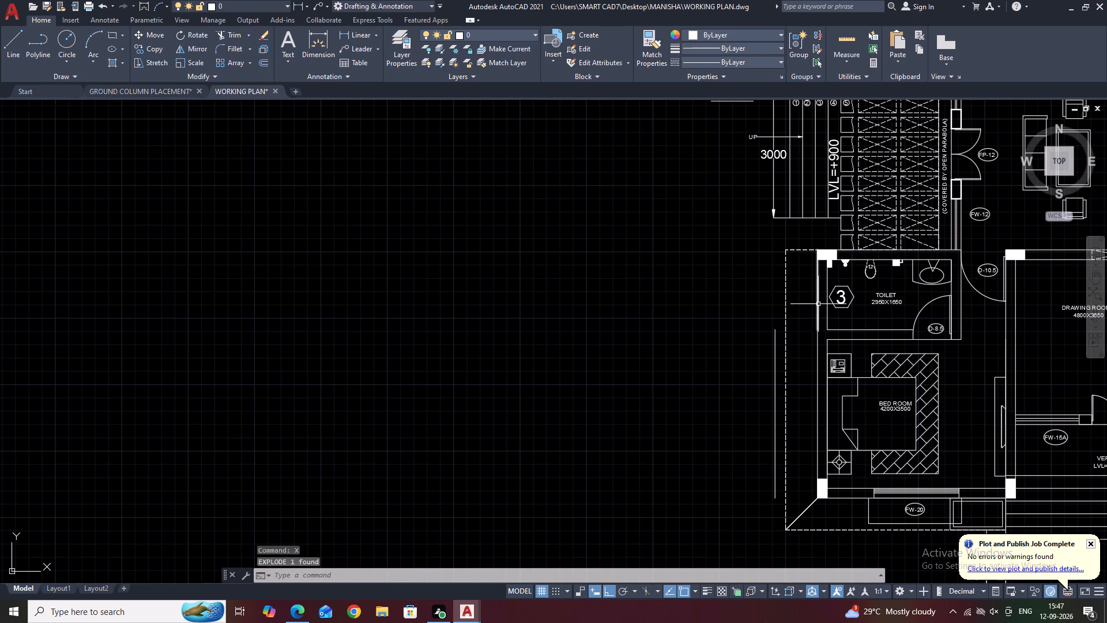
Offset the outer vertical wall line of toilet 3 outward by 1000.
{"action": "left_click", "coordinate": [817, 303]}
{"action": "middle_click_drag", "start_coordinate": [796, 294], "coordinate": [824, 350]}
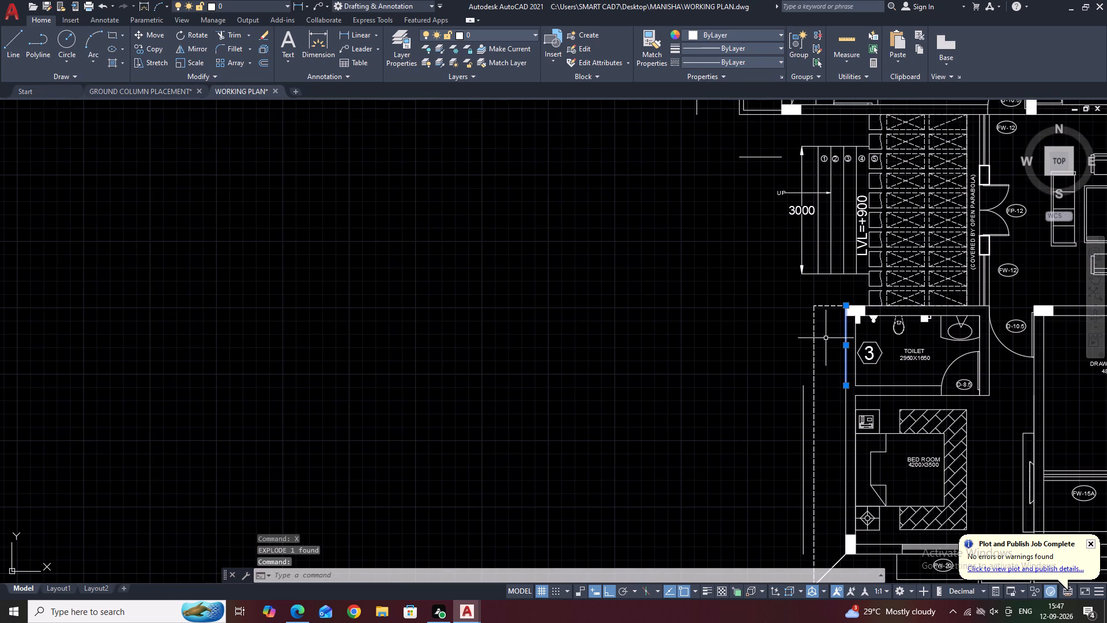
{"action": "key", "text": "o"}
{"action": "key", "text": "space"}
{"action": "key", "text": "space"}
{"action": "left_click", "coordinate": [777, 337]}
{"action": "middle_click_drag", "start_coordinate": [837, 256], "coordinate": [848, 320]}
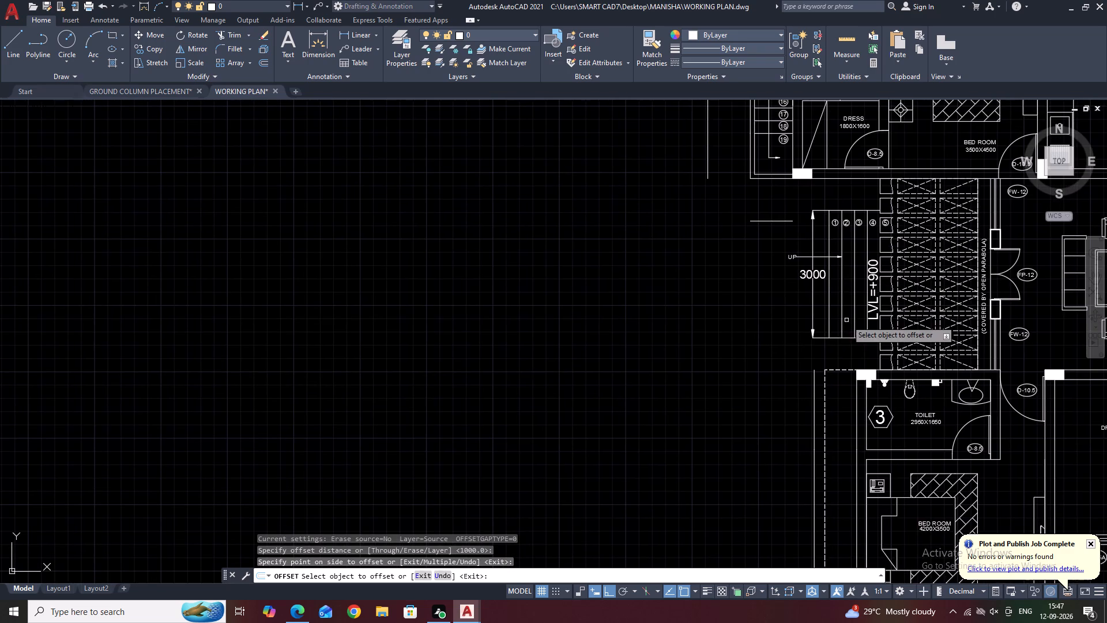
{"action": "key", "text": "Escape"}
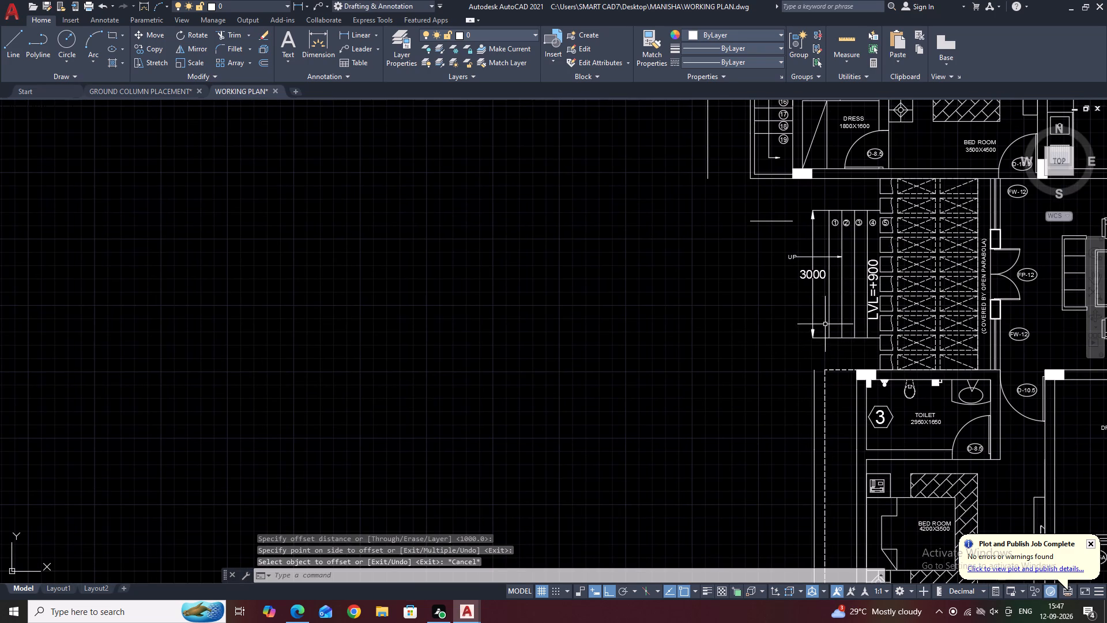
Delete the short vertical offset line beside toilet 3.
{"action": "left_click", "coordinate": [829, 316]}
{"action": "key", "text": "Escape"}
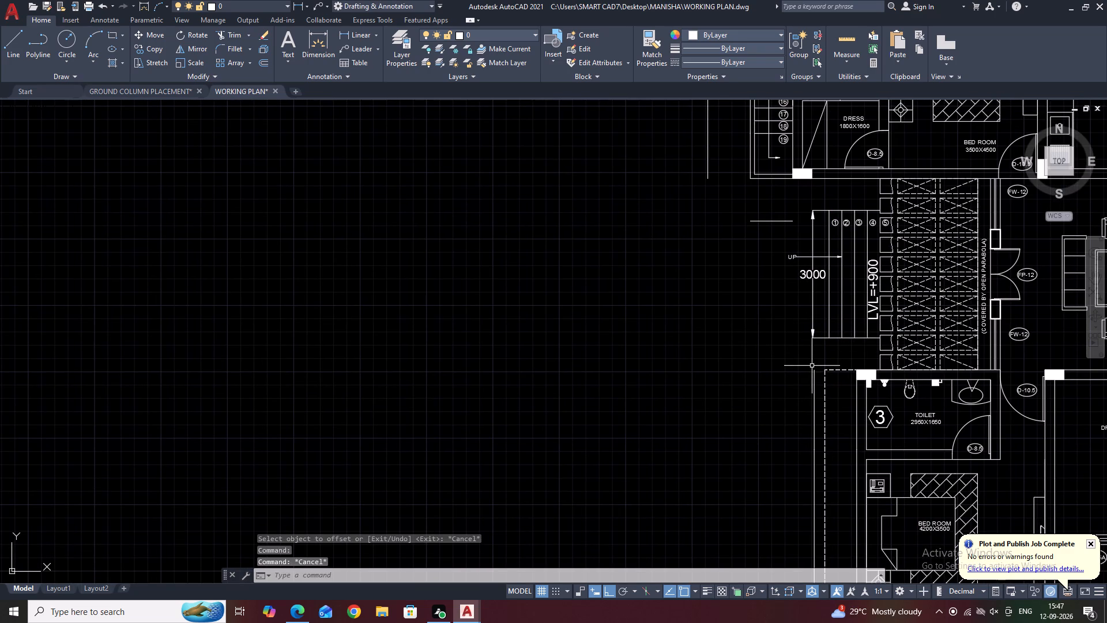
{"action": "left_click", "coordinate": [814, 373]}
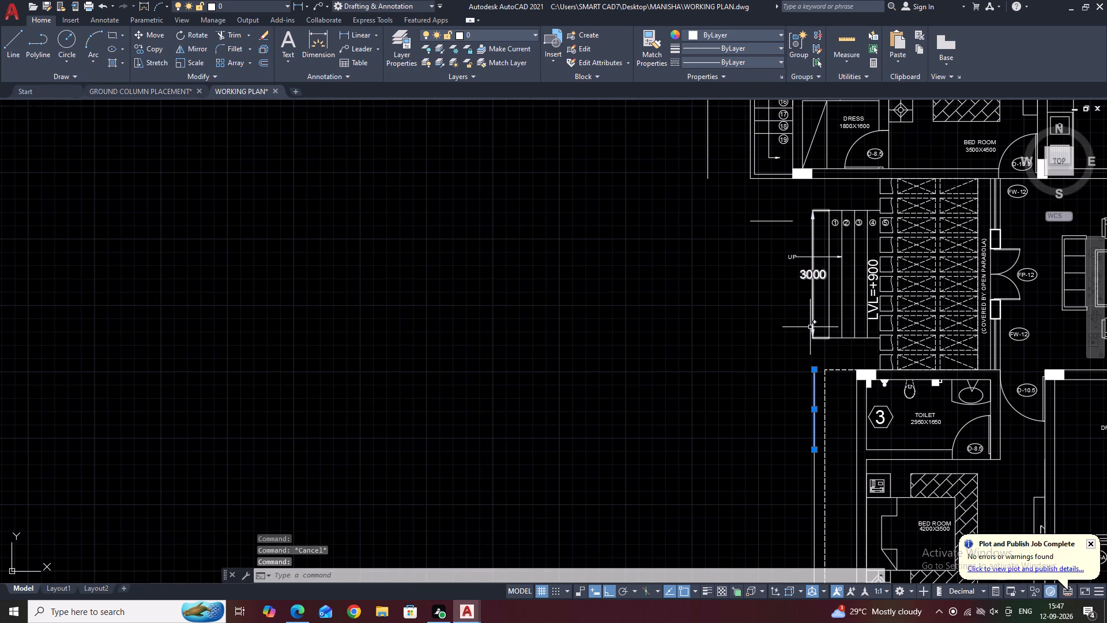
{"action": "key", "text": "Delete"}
Fillet the short horizontal boundary line beside the entrance steps with the vertical boundary line beside the bedroom below toilet 3.
{"action": "middle_click_drag", "start_coordinate": [810, 326], "coordinate": [815, 241]}
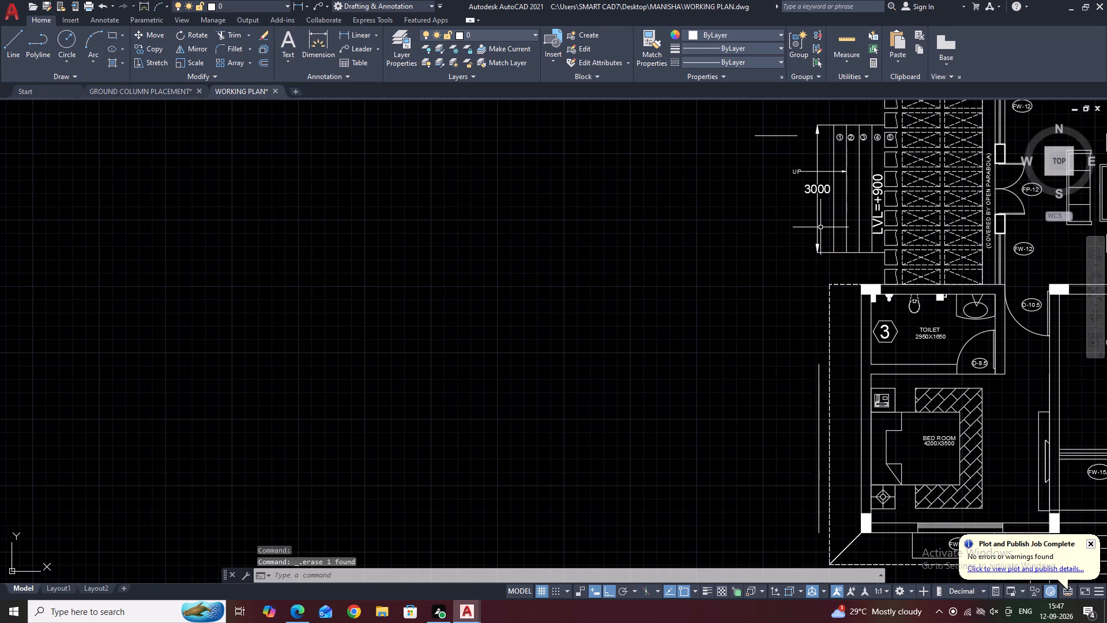
{"action": "type", "text": "F"}
{"action": "key", "text": "space"}
{"action": "left_click", "coordinate": [780, 136]}
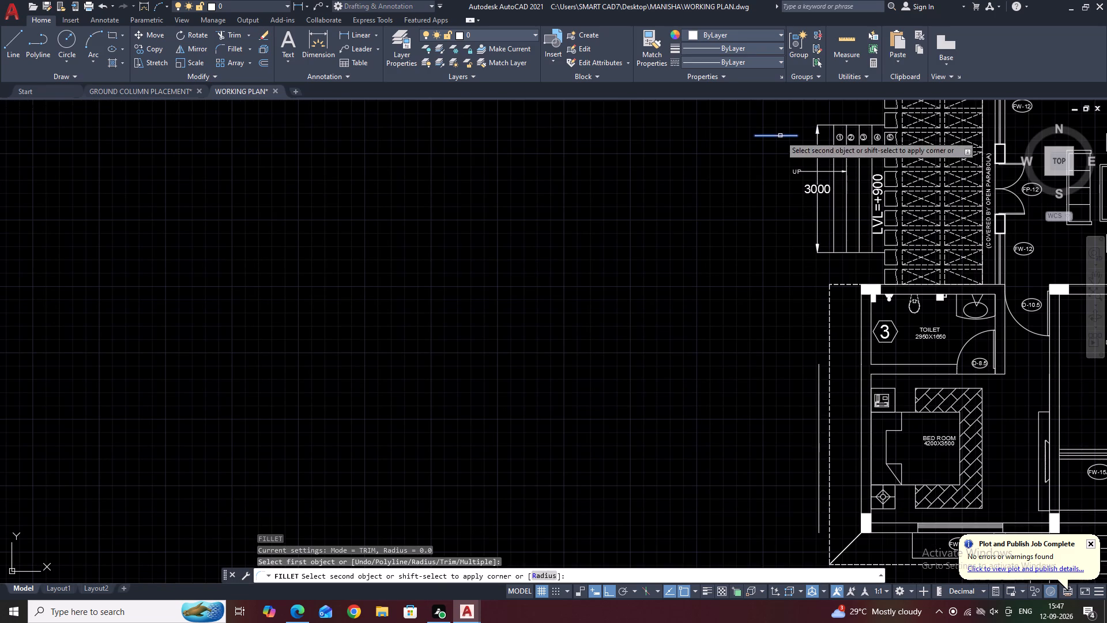
{"action": "left_click", "coordinate": [821, 395]}
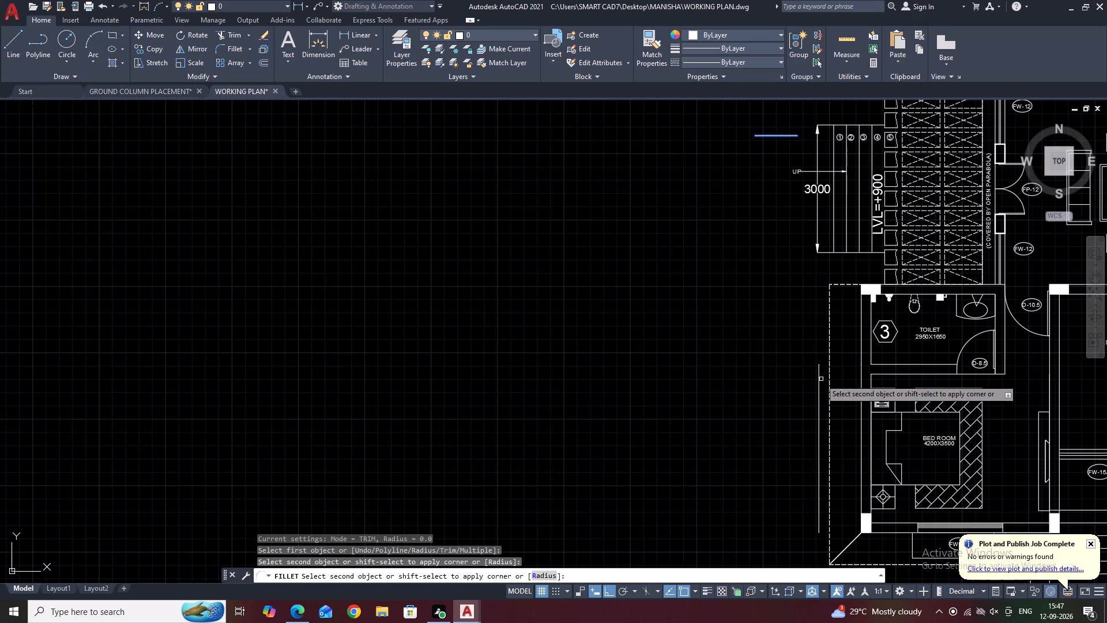
{"action": "left_click", "coordinate": [819, 378]}
Fillet the other end of that horizontal boundary line with the vertical boundary line beside the staircase.
{"action": "middle_click_drag", "start_coordinate": [806, 272], "coordinate": [839, 434]}
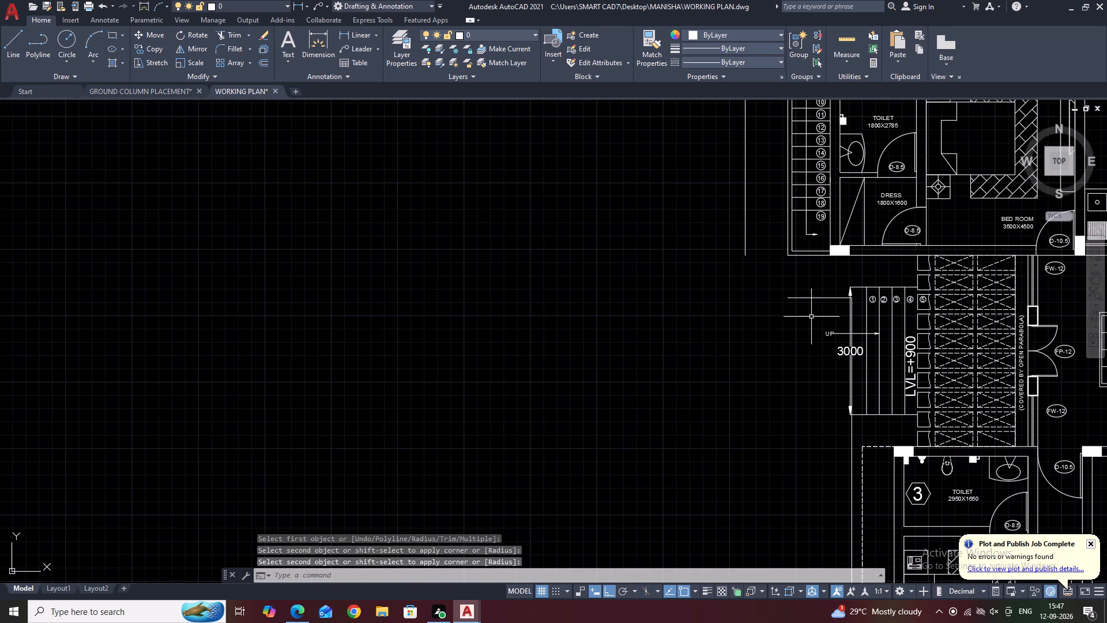
{"action": "type", "text": "F"}
{"action": "key", "text": "space"}
{"action": "left_click", "coordinate": [806, 298]}
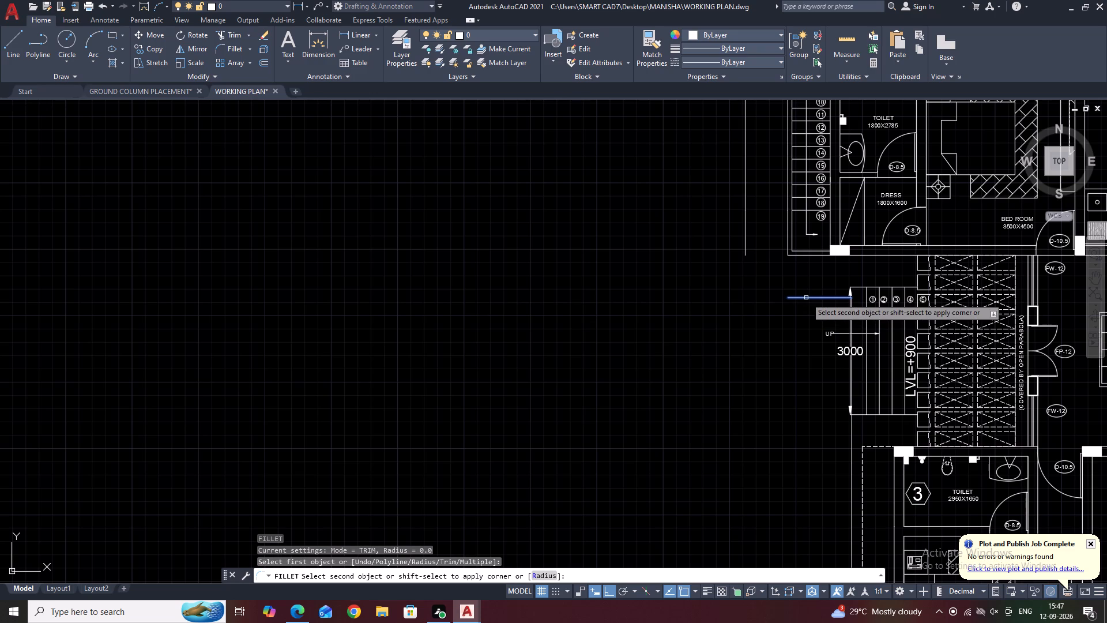
{"action": "left_click", "coordinate": [746, 245]}
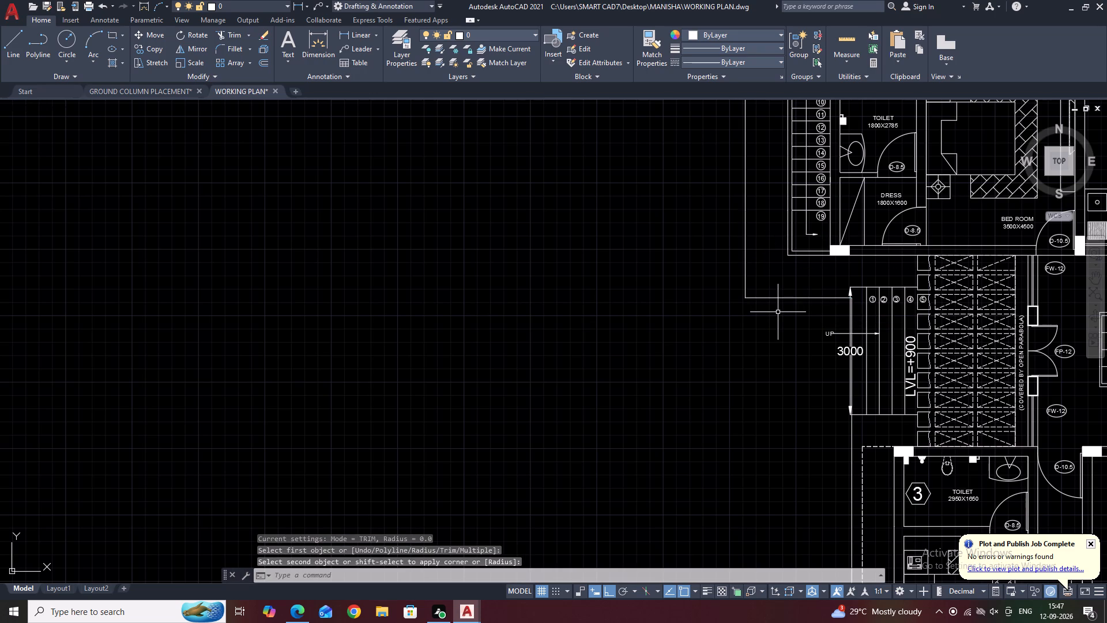
Offset the bottom outer wall line of the bedroom below toilet 3 outward by 1000.
{"action": "scroll", "coordinate": [839, 267], "scroll_direction": "down", "scroll_amount": 3}
{"action": "middle_click_drag", "start_coordinate": [865, 347], "coordinate": [850, 250]}
{"action": "scroll", "coordinate": [829, 290], "scroll_direction": "up", "scroll_amount": 2}
{"action": "middle_click_drag", "start_coordinate": [828, 262], "coordinate": [808, 313]}
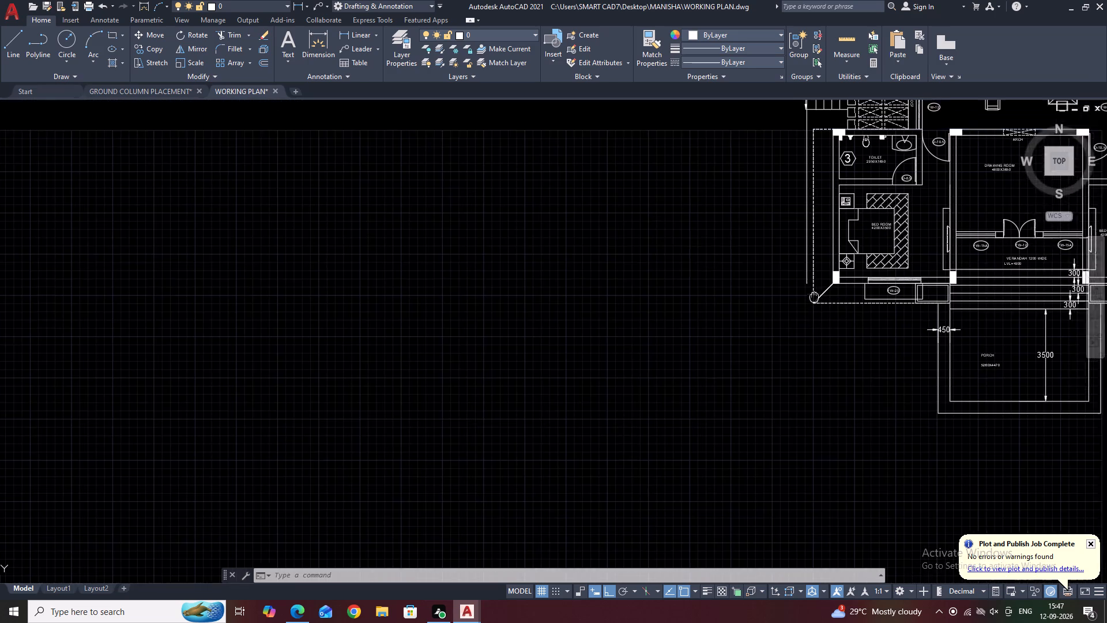
{"action": "middle_click_drag", "start_coordinate": [808, 313], "coordinate": [792, 389]}
{"action": "middle_click_drag", "start_coordinate": [857, 389], "coordinate": [818, 325]}
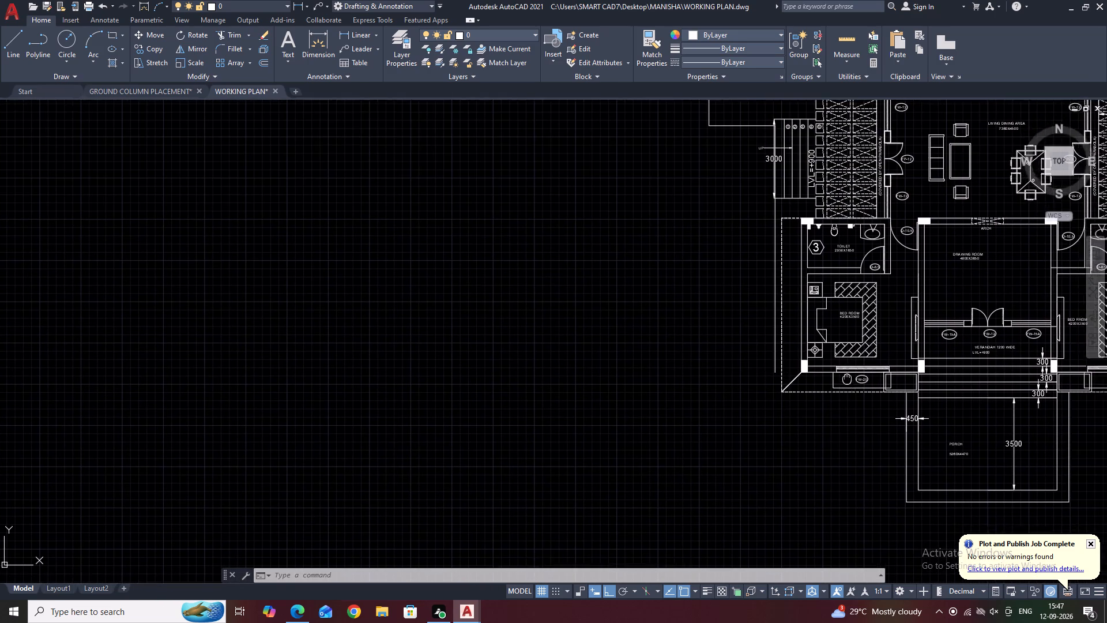
{"action": "middle_click_drag", "start_coordinate": [818, 325], "coordinate": [814, 316]}
{"action": "scroll", "coordinate": [781, 311], "scroll_direction": "up", "scroll_amount": 2}
{"action": "middle_click", "coordinate": [781, 311]}
{"action": "left_click", "coordinate": [784, 294]}
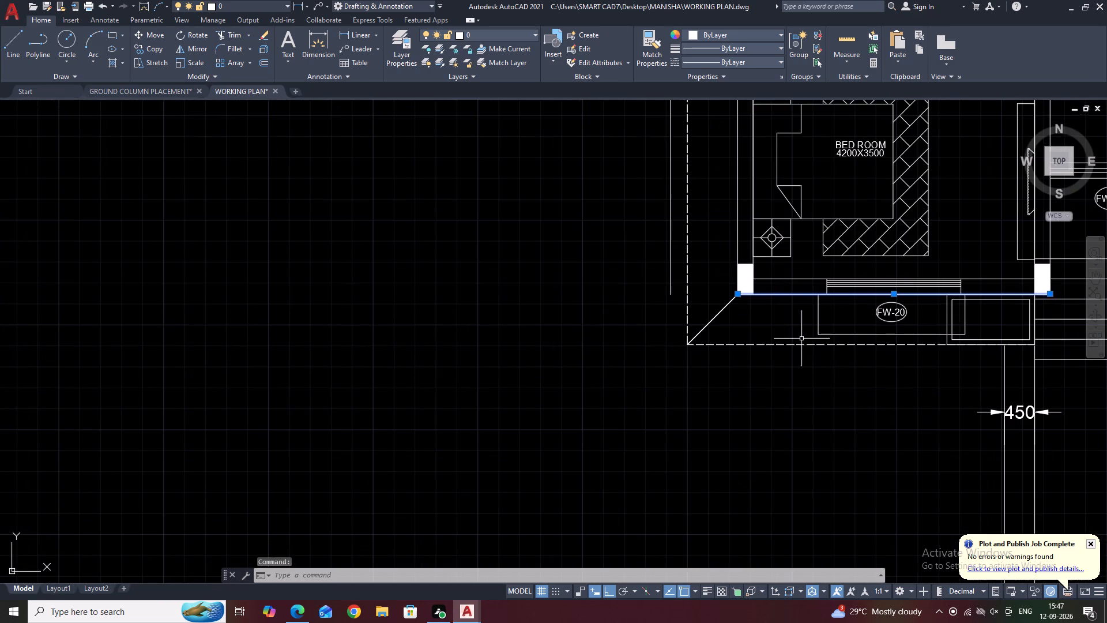
{"action": "middle_click_drag", "start_coordinate": [803, 339], "coordinate": [778, 244]}
{"action": "key", "text": "o"}
{"action": "key", "text": "space"}
{"action": "key", "text": "space"}
{"action": "left_click", "coordinate": [762, 296]}
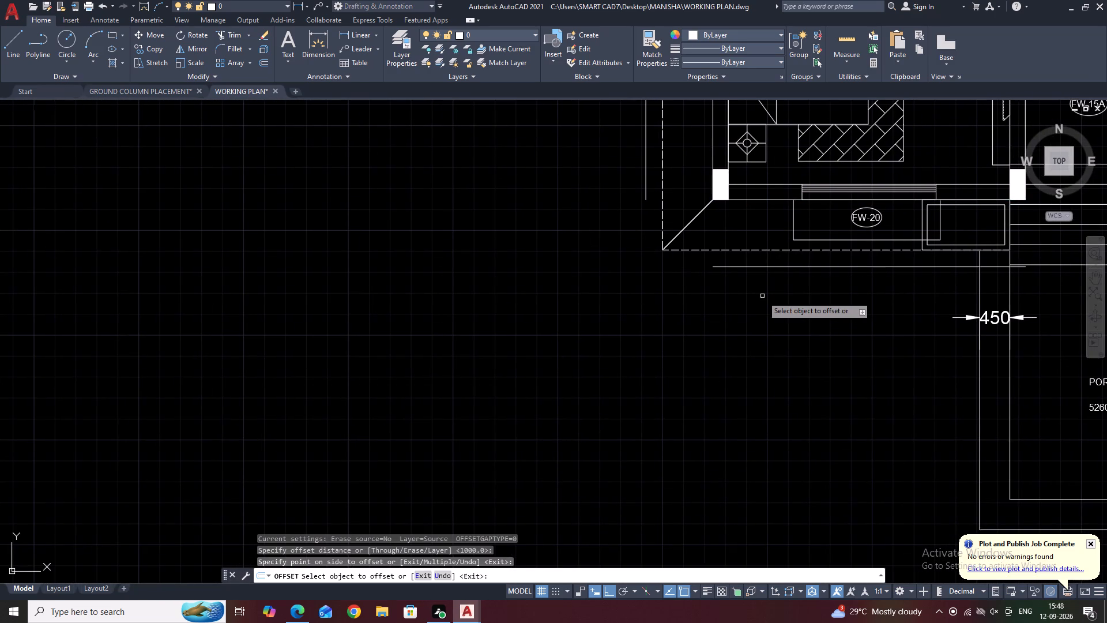
{"action": "key", "text": "Escape"}
Fillet the new bottom boundary line with the vertical boundary line beside that bedroom to close the corner.
{"action": "middle_click_drag", "start_coordinate": [872, 279], "coordinate": [877, 309]}
{"action": "scroll", "coordinate": [877, 309], "scroll_direction": "down", "scroll_amount": 2}
{"action": "scroll", "coordinate": [912, 301], "scroll_direction": "up", "scroll_amount": 1}
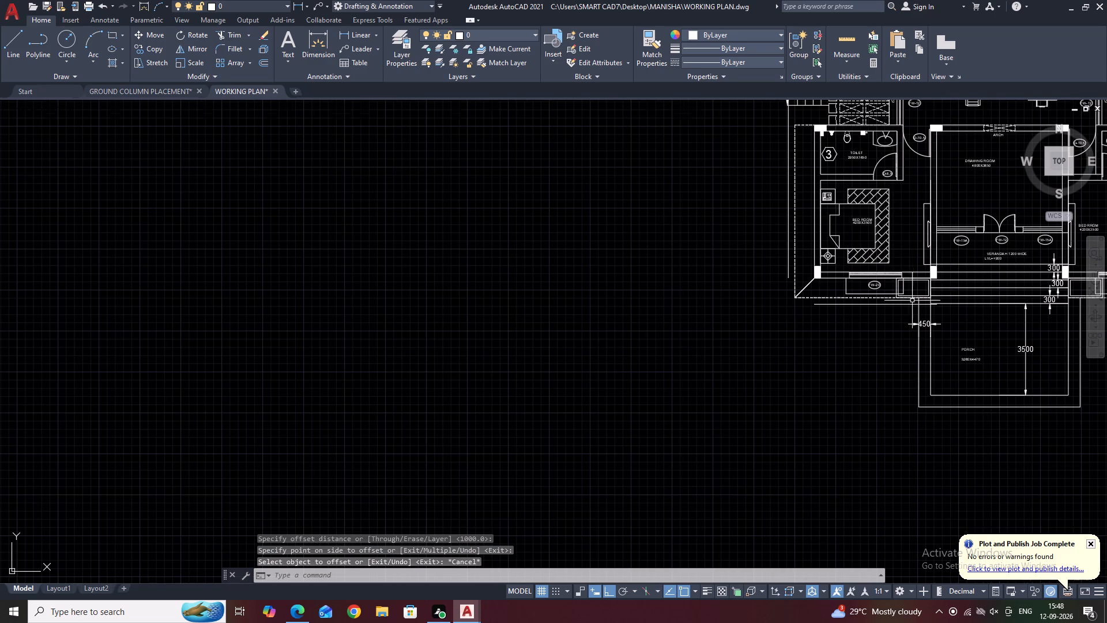
{"action": "scroll", "coordinate": [912, 301], "scroll_direction": "up", "scroll_amount": 1}
{"action": "key", "text": "f"}
{"action": "key", "text": "space"}
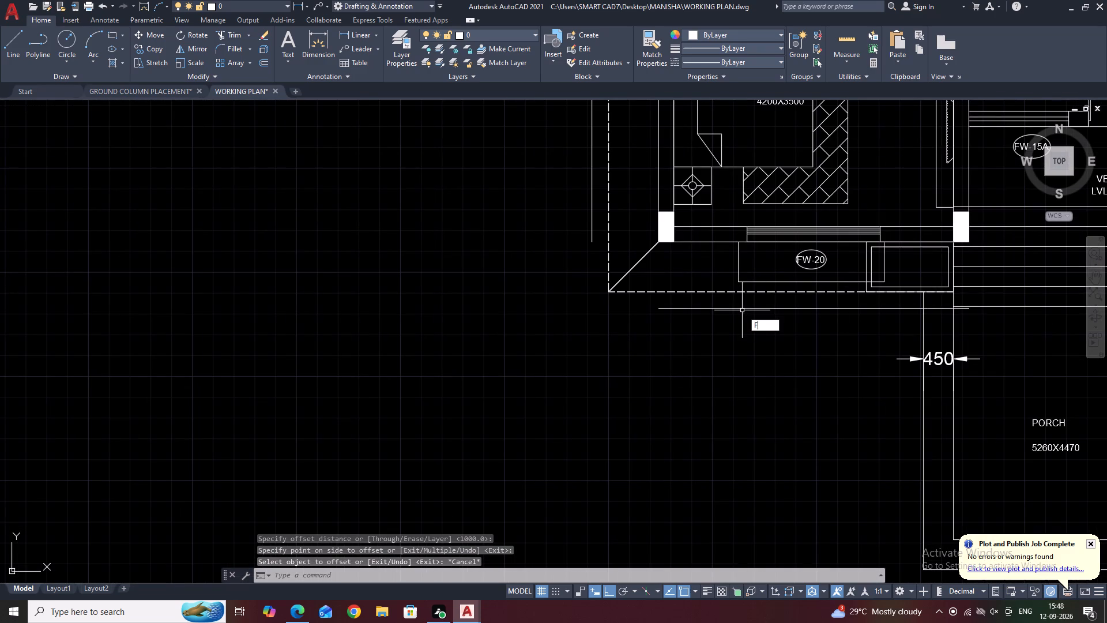
{"action": "left_click", "coordinate": [715, 307]}
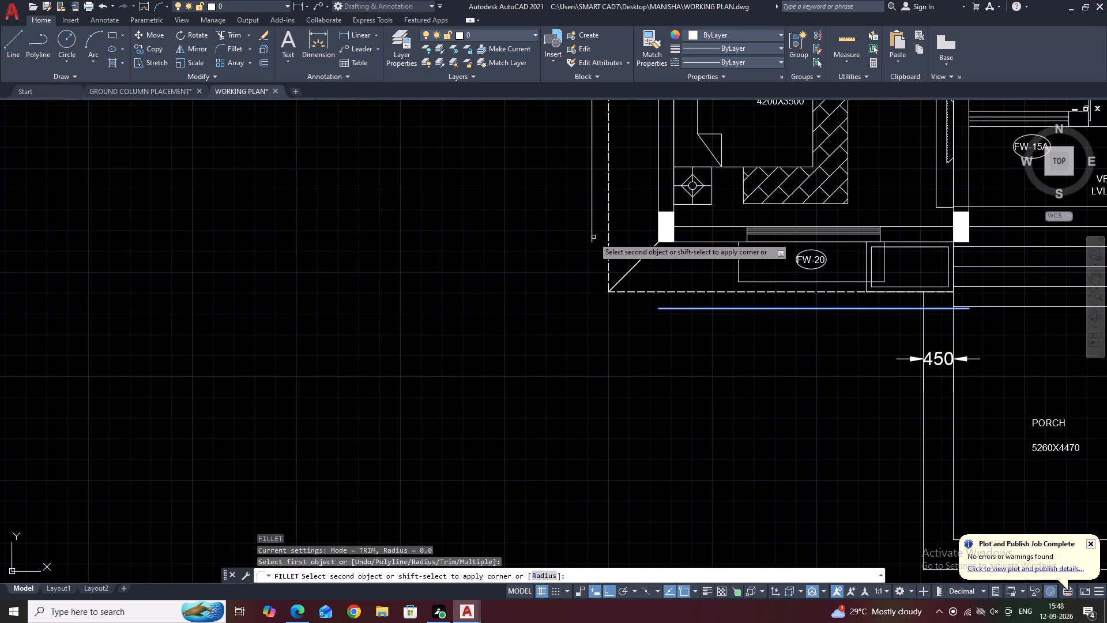
{"action": "left_click", "coordinate": [590, 235]}
{"action": "key", "text": "Escape"}
Trim the bottom boundary line where it crosses the porch's outer side line, removing the part inside the porch edge.
{"action": "middle_click_drag", "start_coordinate": [853, 339], "coordinate": [718, 359]}
{"action": "type", "text": "TR"}
{"action": "key", "text": "space"}
{"action": "left_click", "coordinate": [800, 328]}
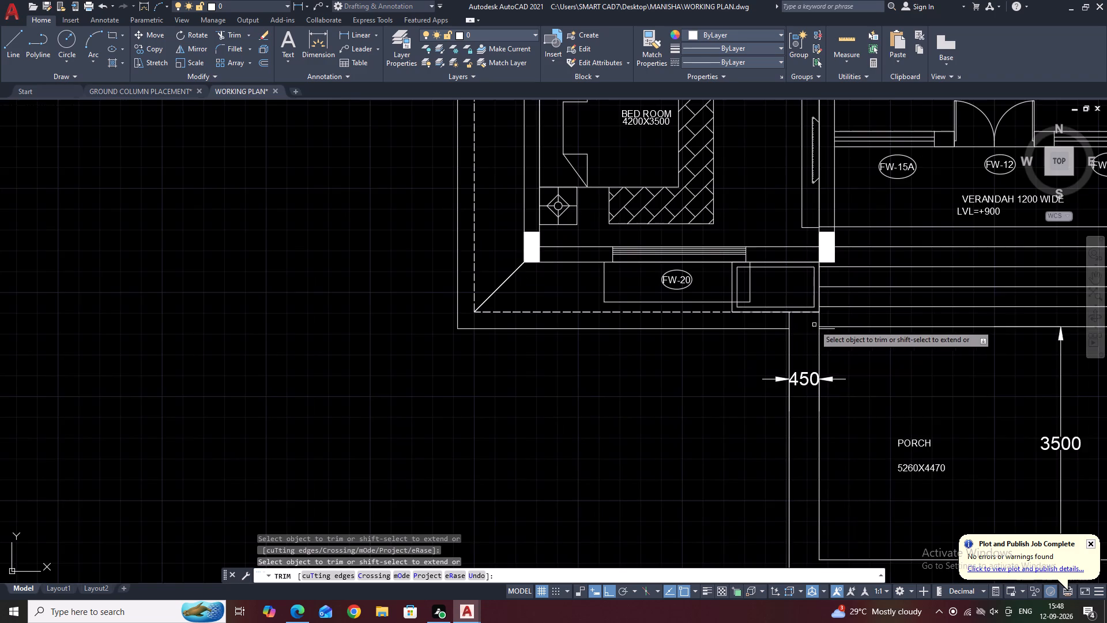
{"action": "scroll", "coordinate": [814, 325], "scroll_direction": "up", "scroll_amount": 2}
{"action": "left_click", "coordinate": [834, 334]}
{"action": "key", "text": "Escape"}
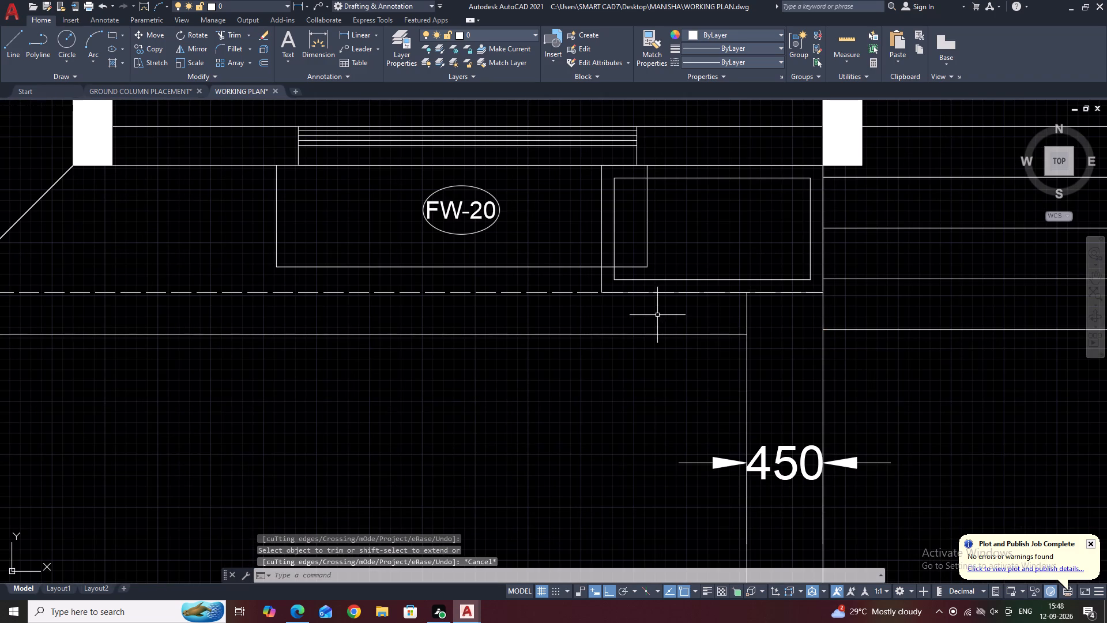
Draw a diagonal line from the bottom boundary line's end at the porch to the column corner of the bedroom below toilet 3.
{"action": "middle_click_drag", "start_coordinate": [694, 314], "coordinate": [721, 331]}
{"action": "scroll", "coordinate": [721, 331], "scroll_direction": "down", "scroll_amount": 3}
{"action": "middle_click_drag", "start_coordinate": [773, 351], "coordinate": [796, 294]}
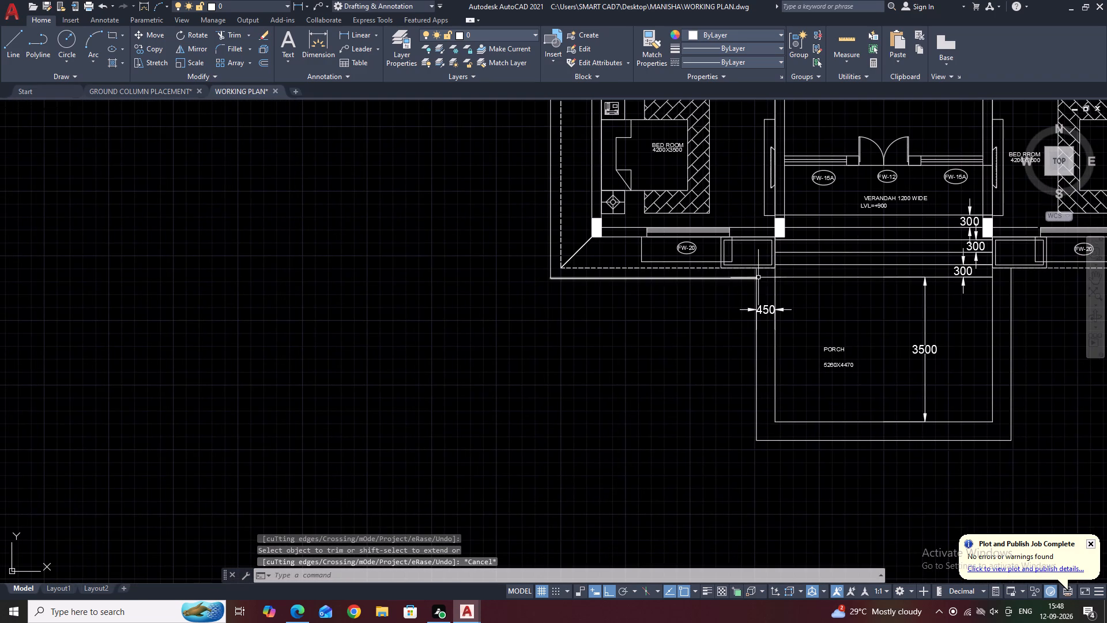
{"action": "middle_click_drag", "start_coordinate": [762, 280], "coordinate": [808, 361]}
{"action": "scroll", "coordinate": [804, 352], "scroll_direction": "up", "scroll_amount": 1}
{"action": "middle_click_drag", "start_coordinate": [804, 352], "coordinate": [804, 354]}
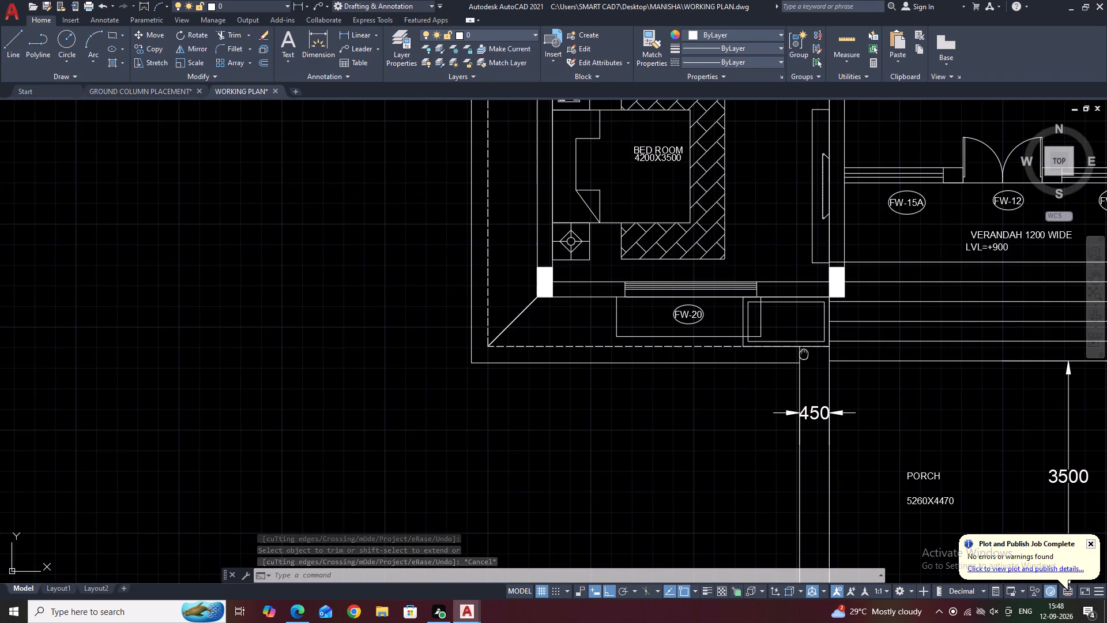
{"action": "middle_click_drag", "start_coordinate": [804, 354], "coordinate": [862, 406]}
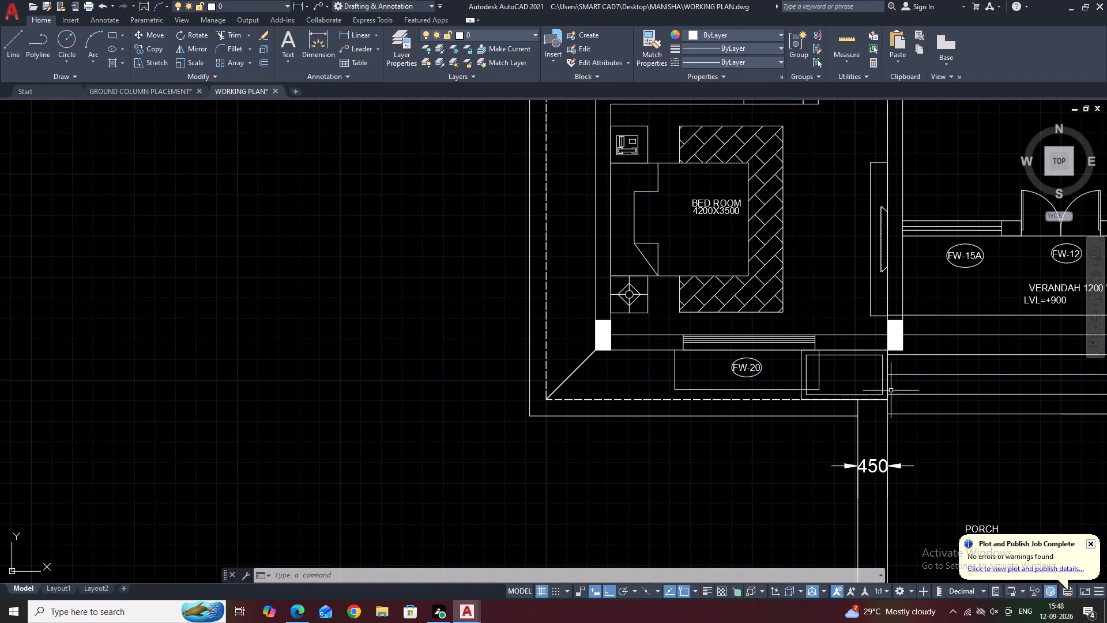
{"action": "key", "text": "l"}
{"action": "key", "text": "space"}
{"action": "middle_click_drag", "start_coordinate": [917, 391], "coordinate": [873, 396]}
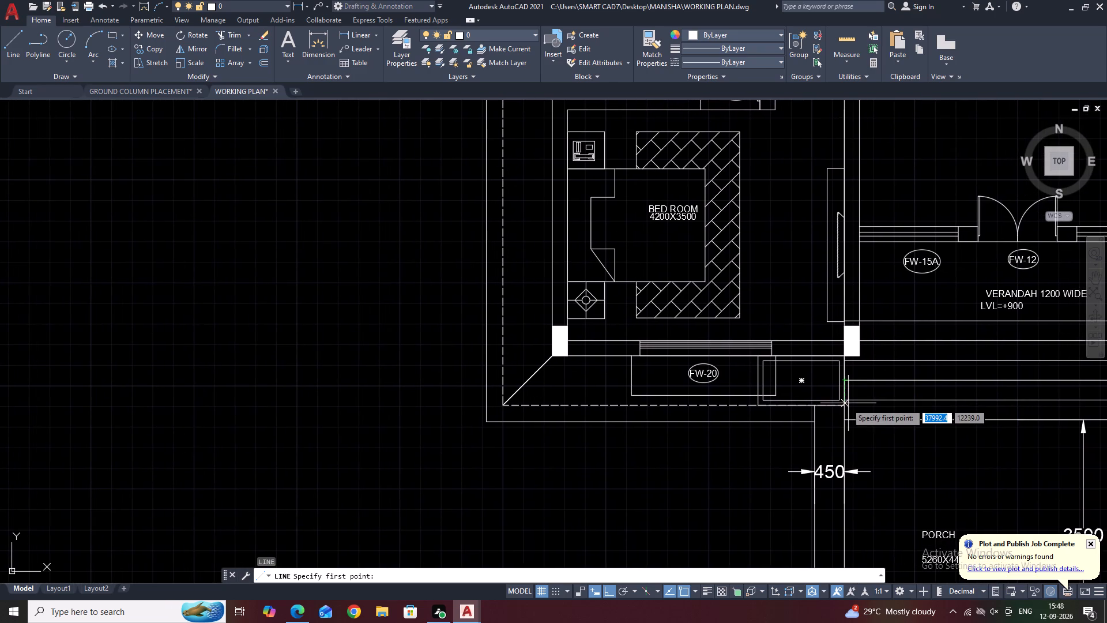
{"action": "scroll", "coordinate": [821, 418], "scroll_direction": "up", "scroll_amount": 2}
{"action": "left_click", "coordinate": [800, 427]}
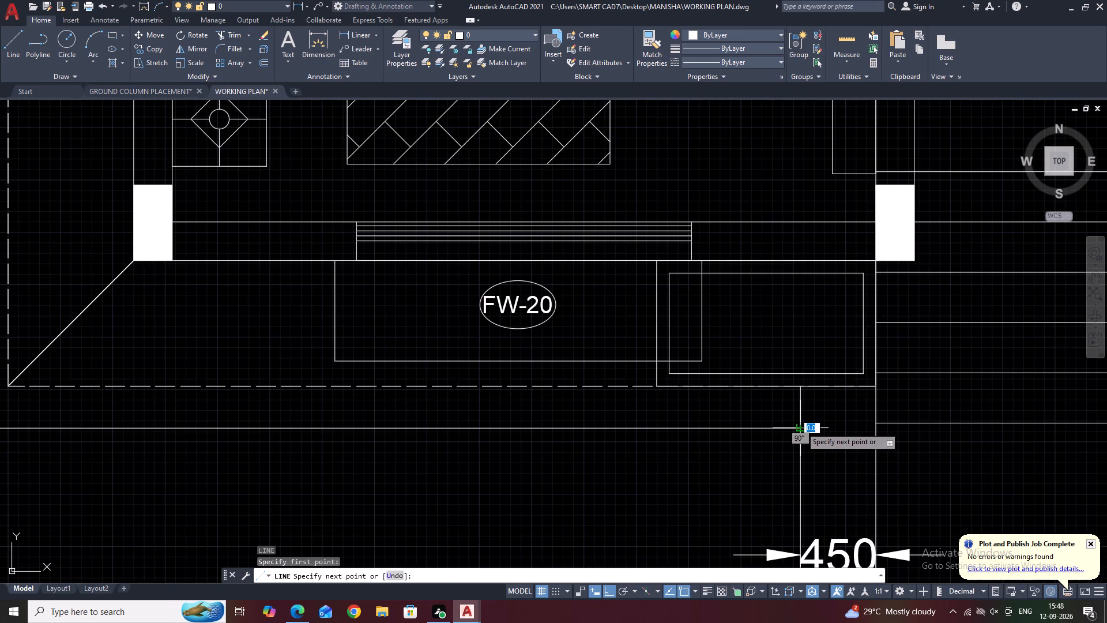
{"action": "left_click", "coordinate": [876, 257]}
{"action": "key", "text": "Escape"}
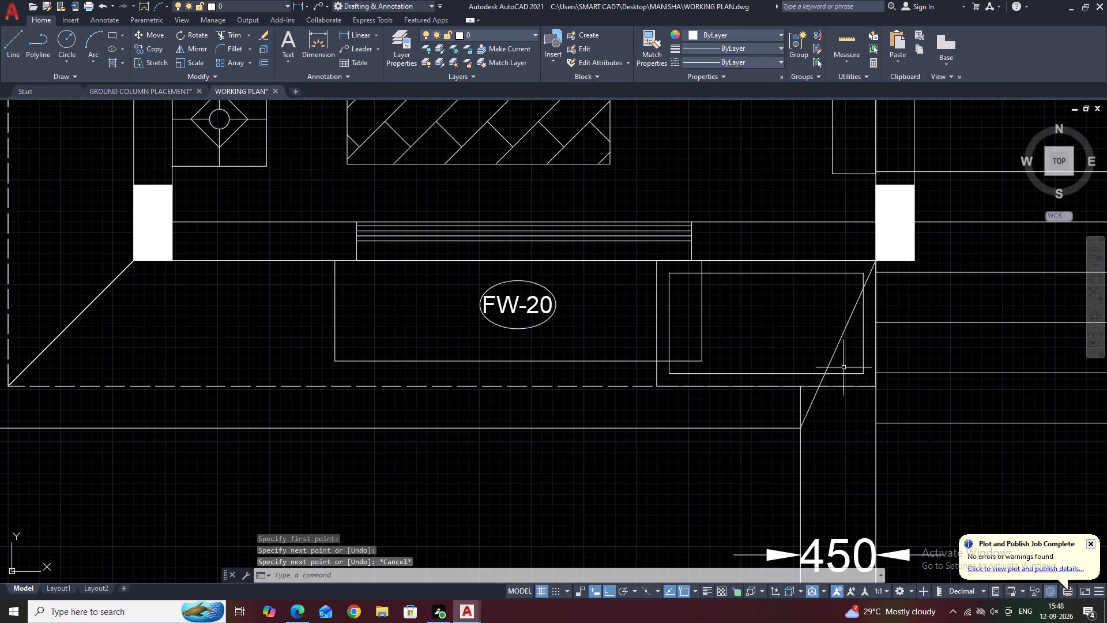
Trim the short piece of the porch's outer side line above the boundary corner, beside the new diagonal.
{"action": "middle_click_drag", "start_coordinate": [811, 416], "coordinate": [848, 422]}
{"action": "key", "text": "t"}
{"action": "key", "text": "r"}
{"action": "key", "text": "space"}
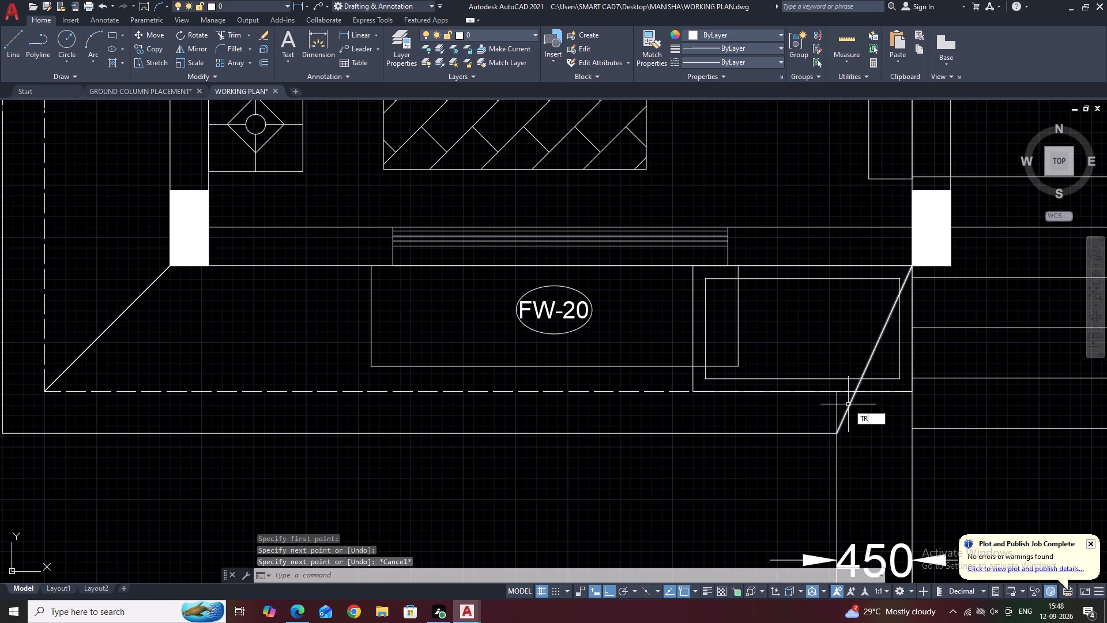
{"action": "left_click", "coordinate": [838, 400]}
{"action": "key", "text": "Escape"}
Draw a matching diagonal line on the porch's opposite side, from the column corner to the upper end of the porch's outer side line.
{"action": "scroll", "coordinate": [683, 362], "scroll_direction": "down", "scroll_amount": 2}
{"action": "middle_click_drag", "start_coordinate": [783, 400], "coordinate": [770, 392]}
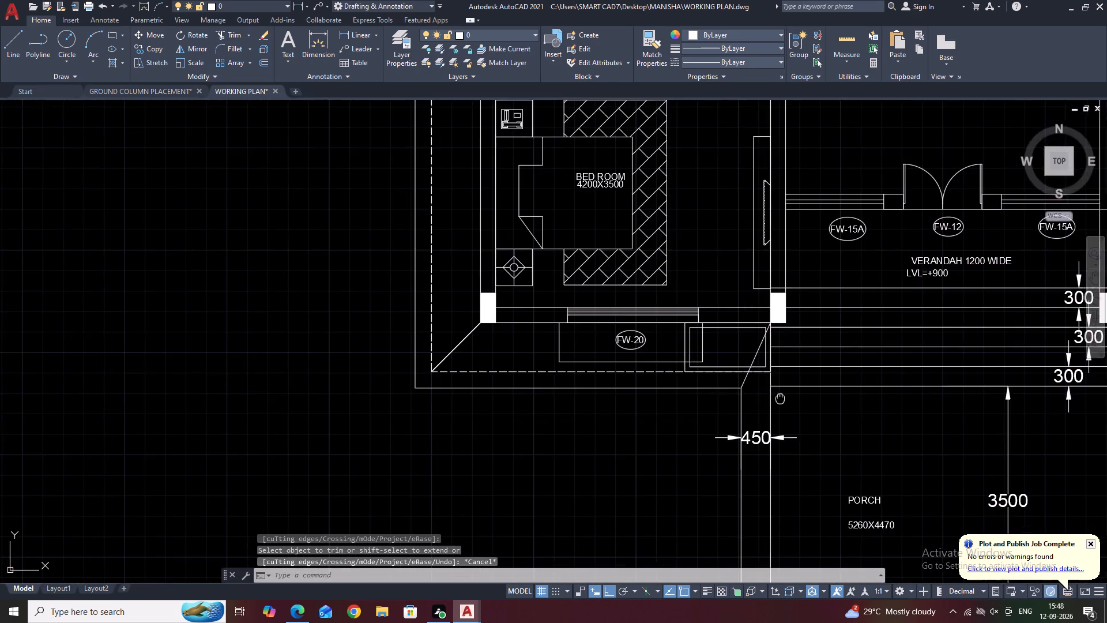
{"action": "middle_click_drag", "start_coordinate": [770, 392], "coordinate": [601, 348]}
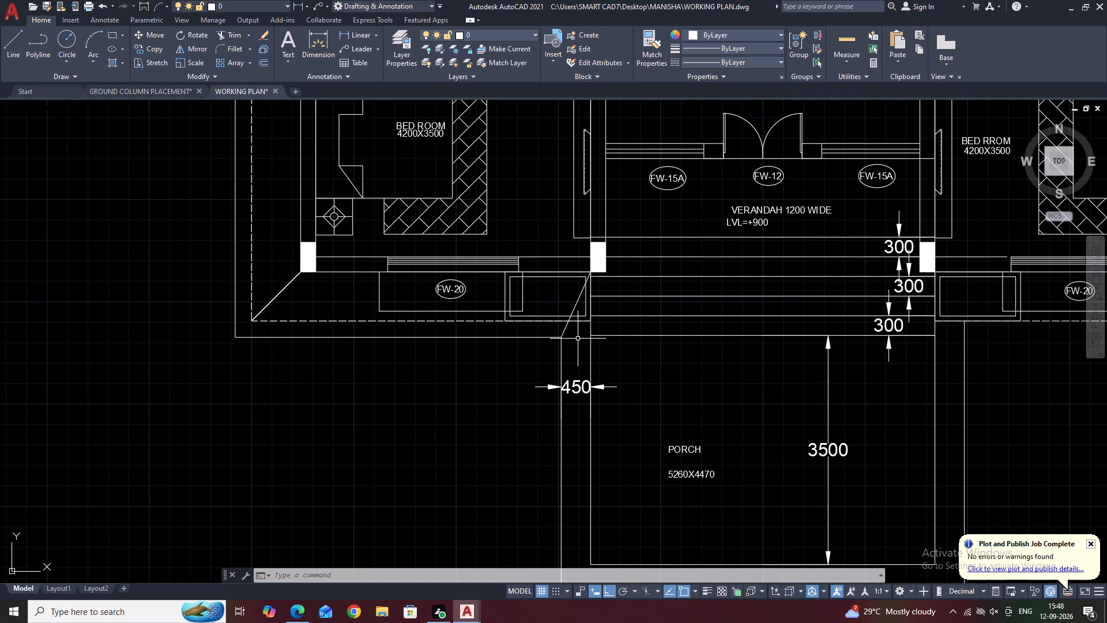
{"action": "scroll", "coordinate": [635, 316], "scroll_direction": "down", "scroll_amount": 1}
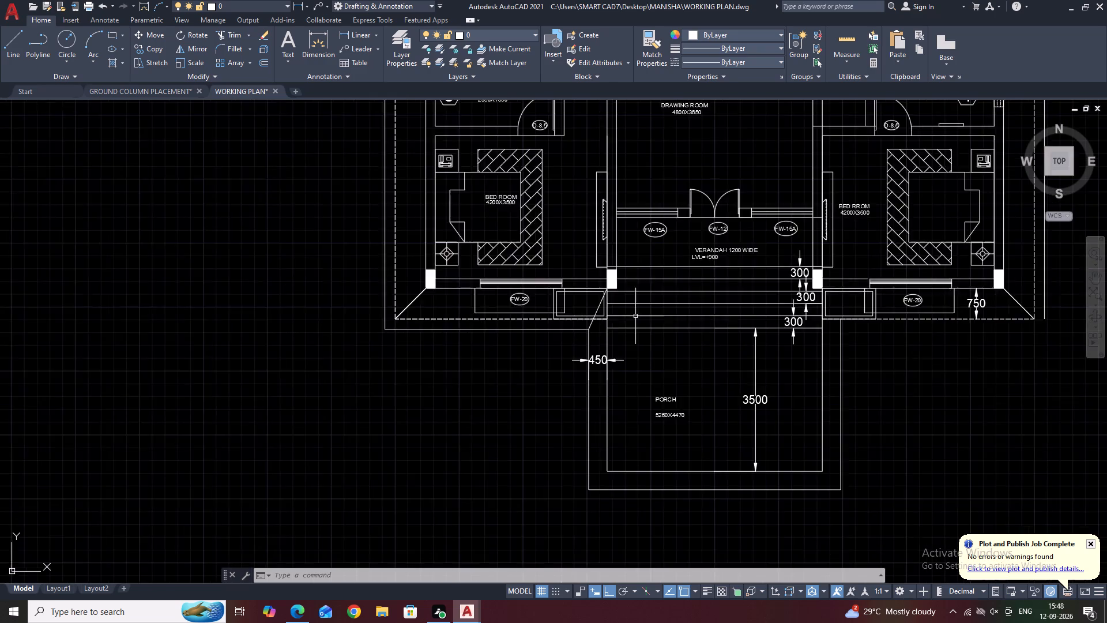
{"action": "scroll", "coordinate": [635, 316], "scroll_direction": "down", "scroll_amount": 1}
{"action": "middle_click_drag", "start_coordinate": [774, 316], "coordinate": [780, 335]}
{"action": "scroll", "coordinate": [775, 335], "scroll_direction": "up", "scroll_amount": 2}
{"action": "middle_click_drag", "start_coordinate": [752, 336], "coordinate": [756, 343]}
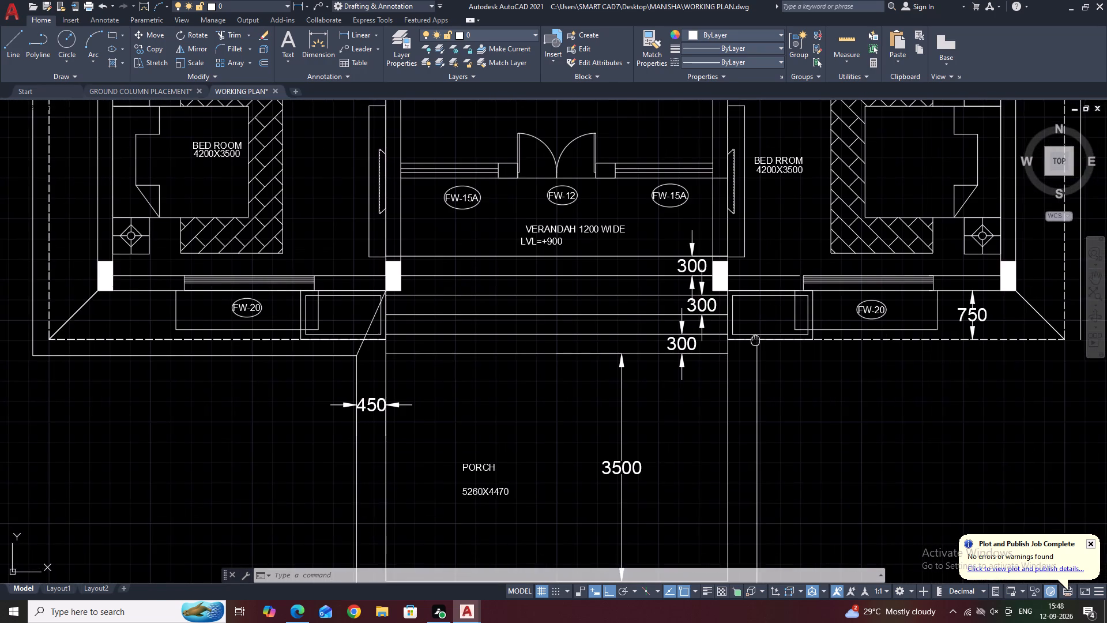
{"action": "middle_click_drag", "start_coordinate": [756, 343], "coordinate": [761, 354]}
{"action": "middle_click_drag", "start_coordinate": [734, 313], "coordinate": [755, 347]}
{"action": "middle_click_drag", "start_coordinate": [746, 363], "coordinate": [764, 397]}
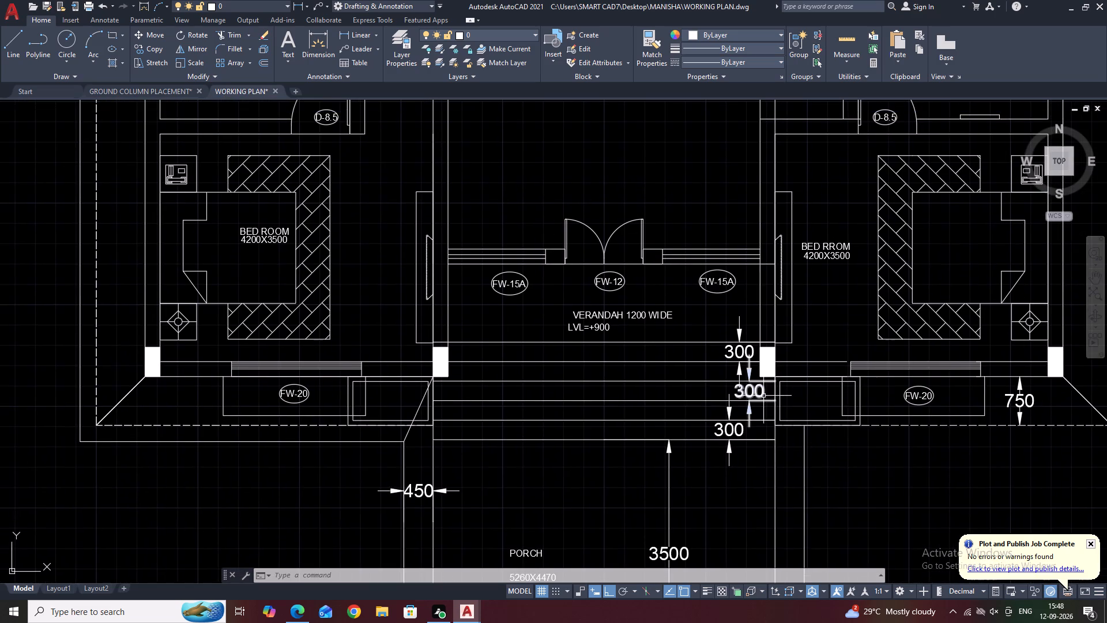
{"action": "key", "text": "l"}
{"action": "key", "text": "space"}
{"action": "middle_click_drag", "start_coordinate": [780, 380], "coordinate": [778, 334]}
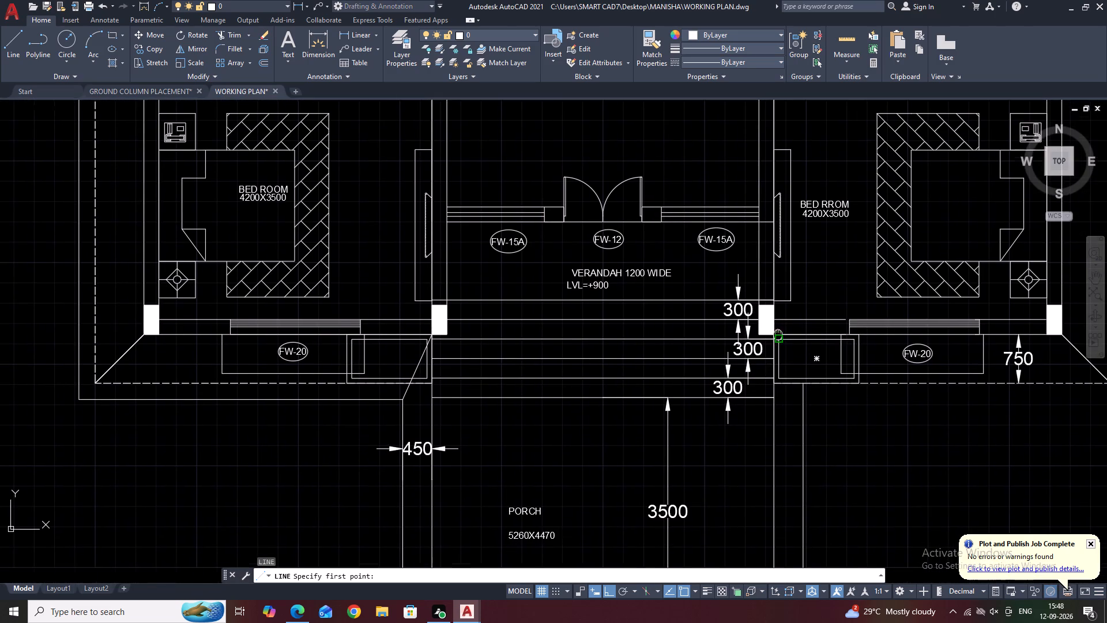
{"action": "scroll", "coordinate": [777, 333], "scroll_direction": "up", "scroll_amount": 2}
{"action": "left_click", "coordinate": [764, 326]}
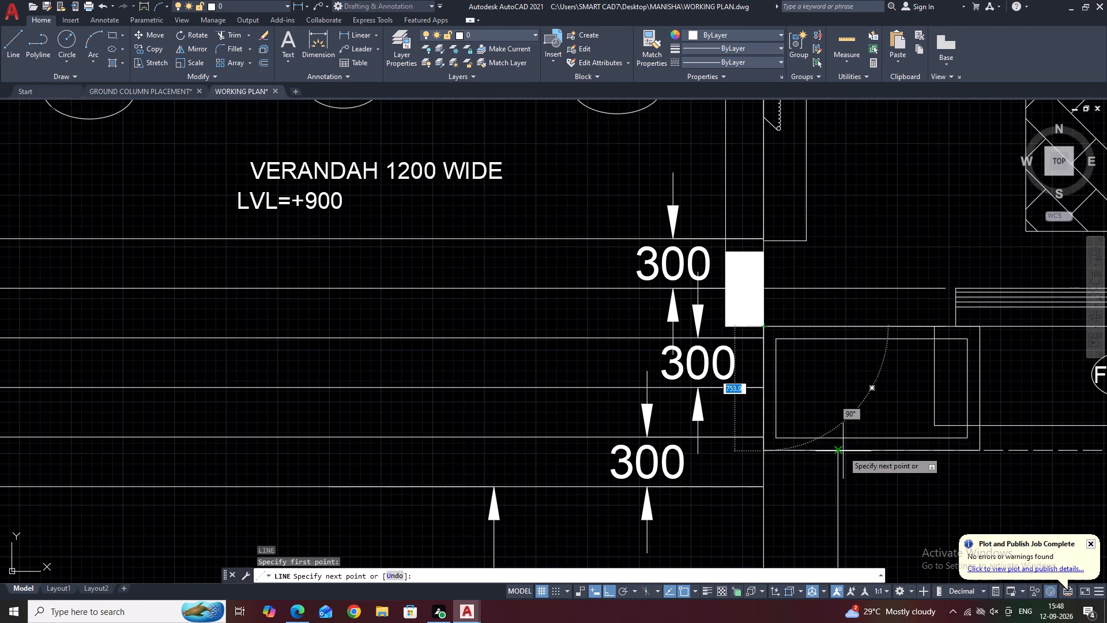
{"action": "left_click", "coordinate": [837, 449]}
{"action": "key", "text": "Escape"}
Match the porch's inner outline to the properties of the dashed line below the bedroom's FW-20 window.
{"action": "scroll", "coordinate": [831, 418], "scroll_direction": "down", "scroll_amount": 3}
{"action": "middle_click_drag", "start_coordinate": [842, 442], "coordinate": [850, 341]}
{"action": "middle_click_drag", "start_coordinate": [768, 365], "coordinate": [817, 451]}
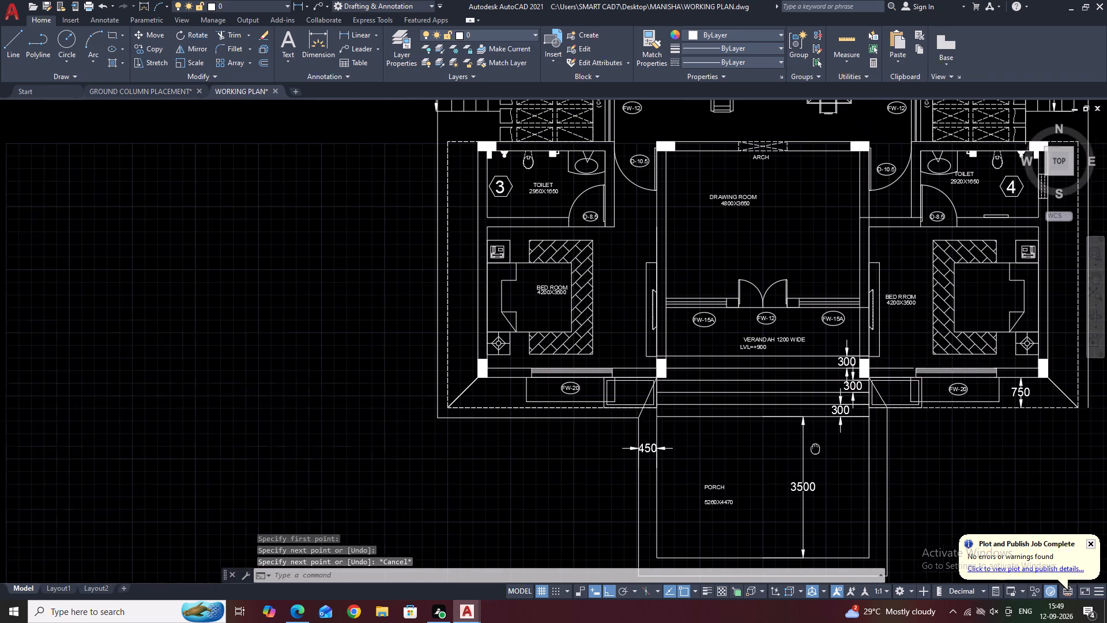
{"action": "middle_click_drag", "start_coordinate": [817, 451], "coordinate": [818, 451]}
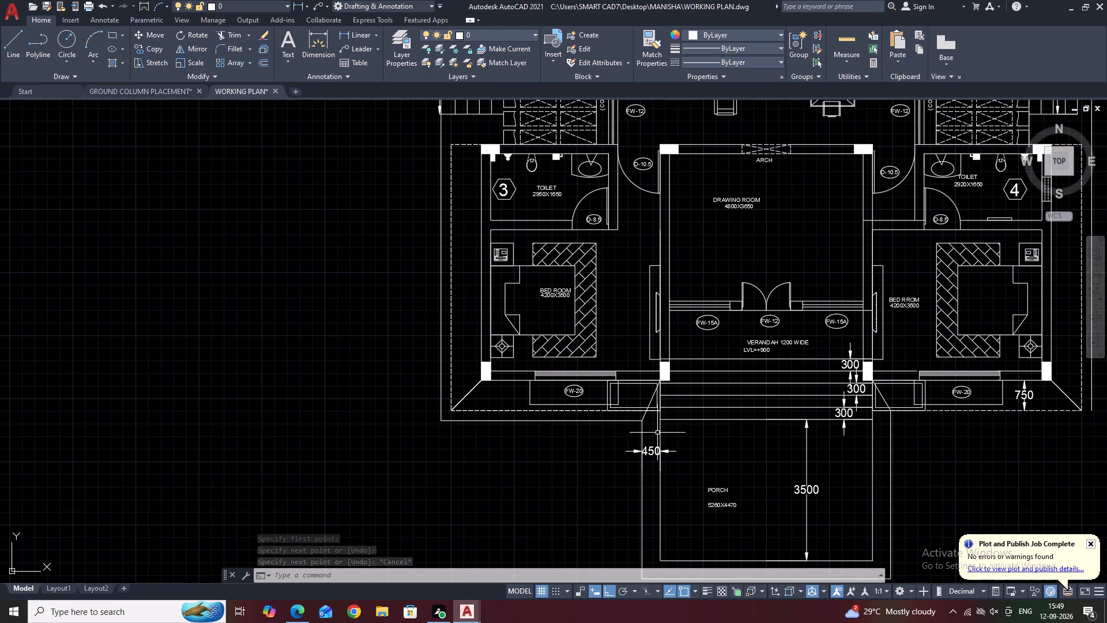
{"action": "left_click", "coordinate": [659, 428]}
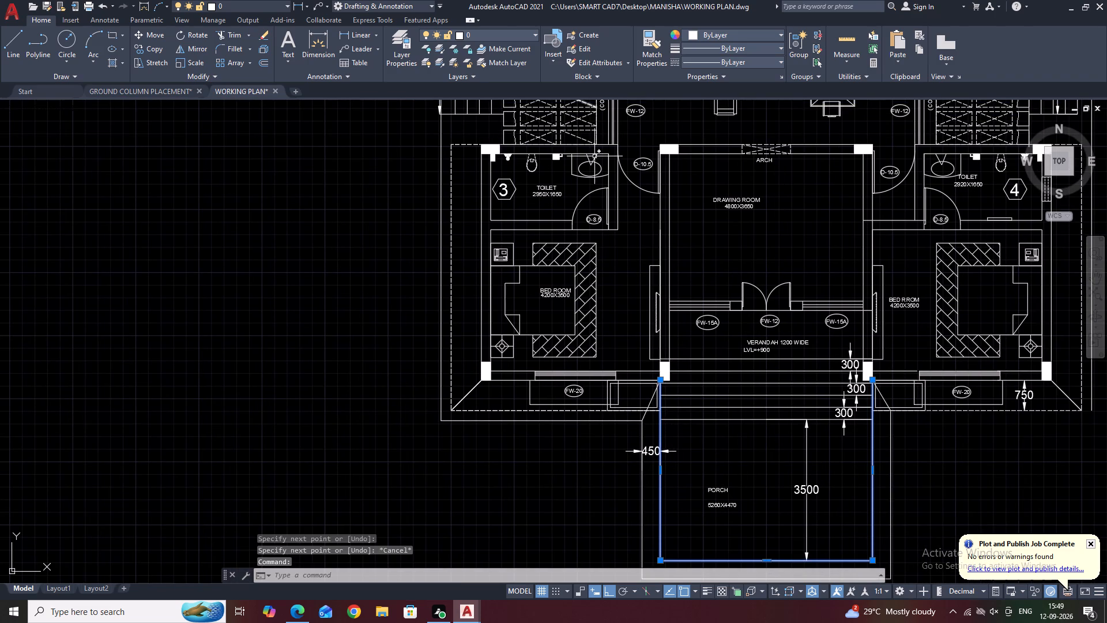
{"action": "key", "text": "Escape"}
{"action": "key", "text": "m"}
{"action": "type", "text": "A"}
{"action": "key", "text": "space"}
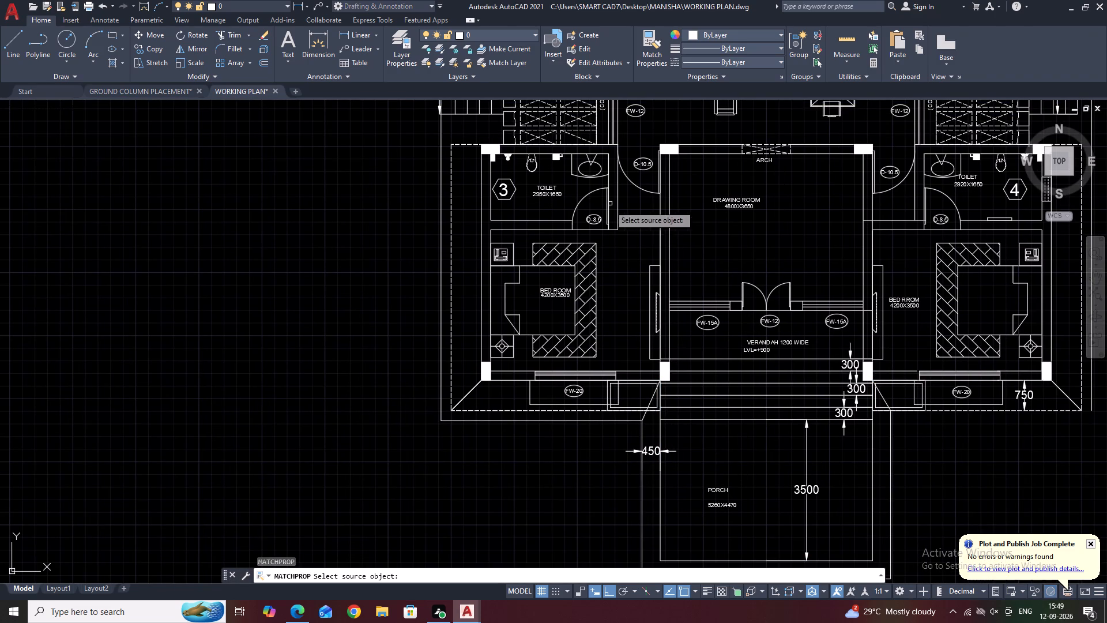
{"action": "left_click", "coordinate": [591, 410]}
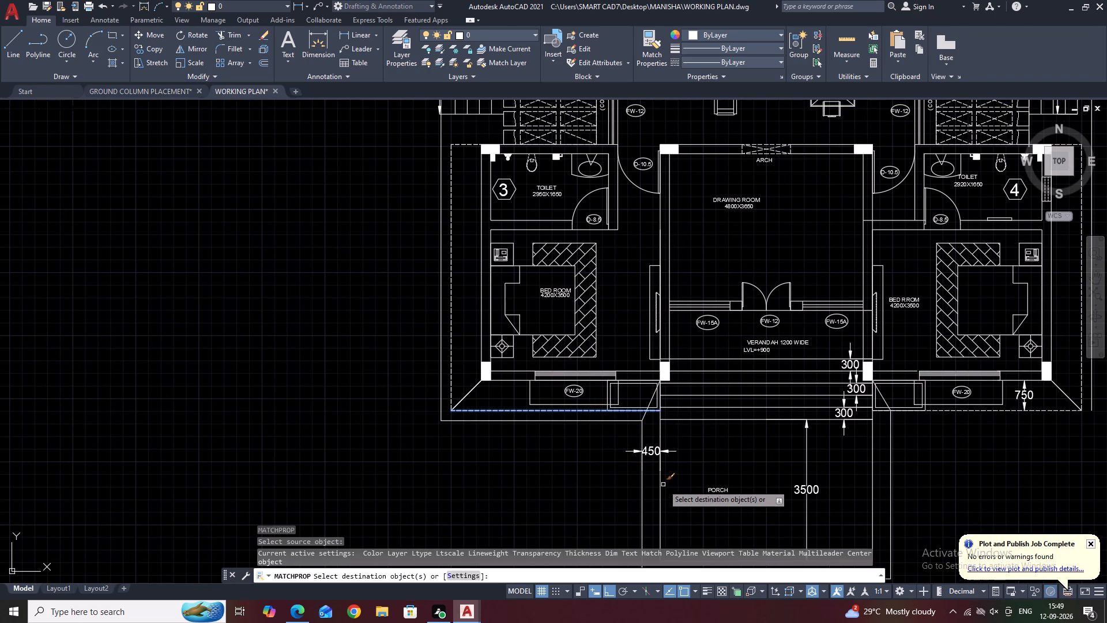
{"action": "left_click", "coordinate": [661, 481]}
{"action": "key", "text": "Escape"}
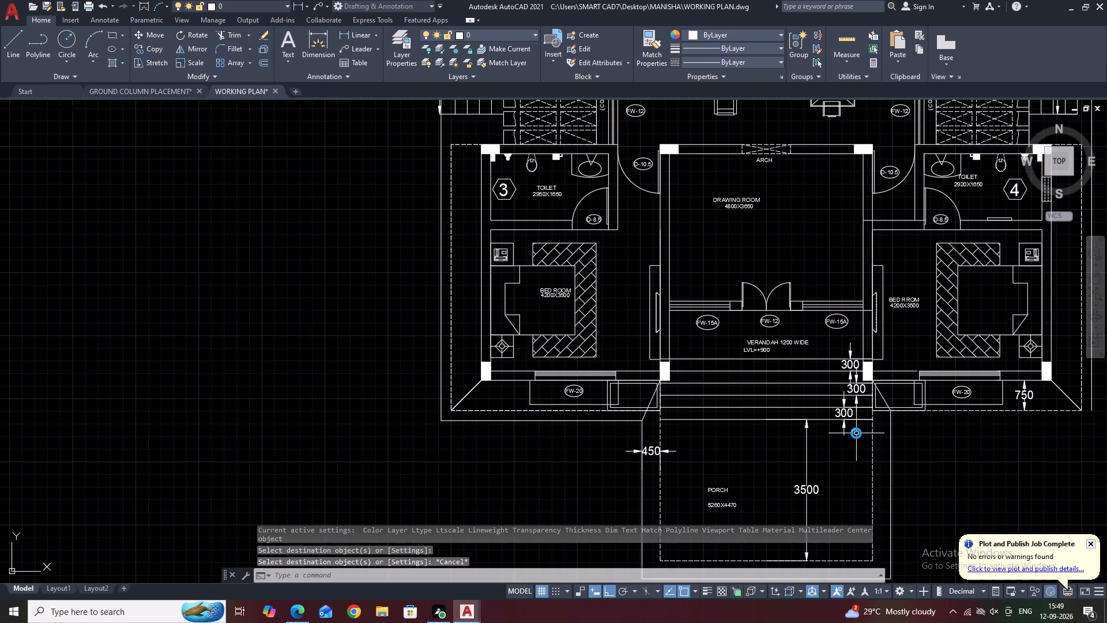
Trim away the bottom segment of the porch's outer outline, leaving its two side lines.
{"action": "middle_click_drag", "start_coordinate": [943, 471], "coordinate": [935, 352]}
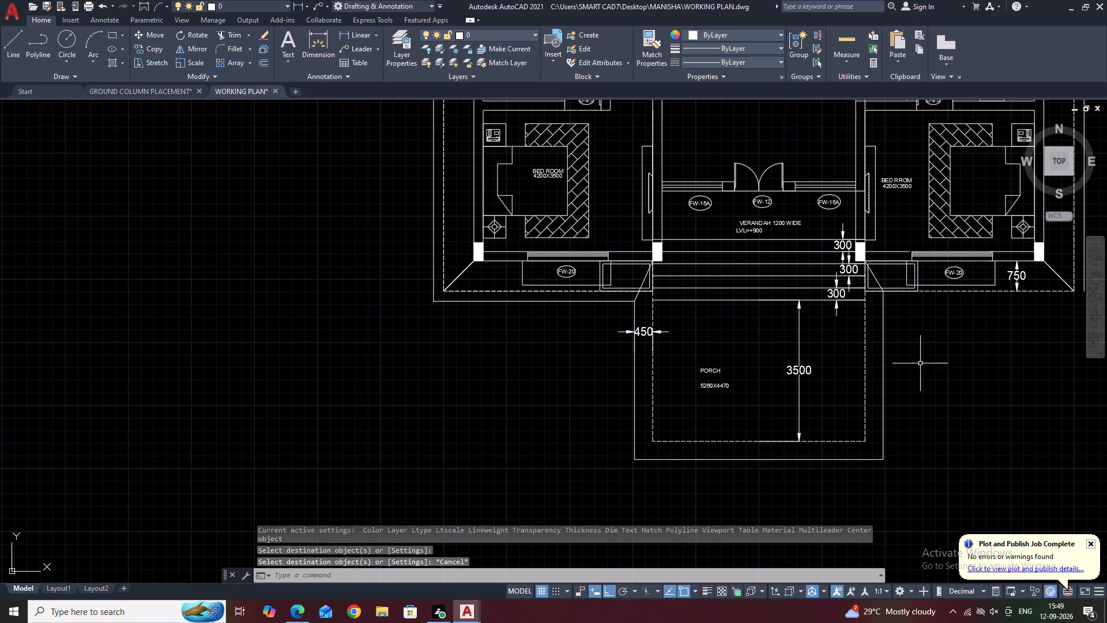
{"action": "middle_click_drag", "start_coordinate": [739, 458], "coordinate": [767, 298]}
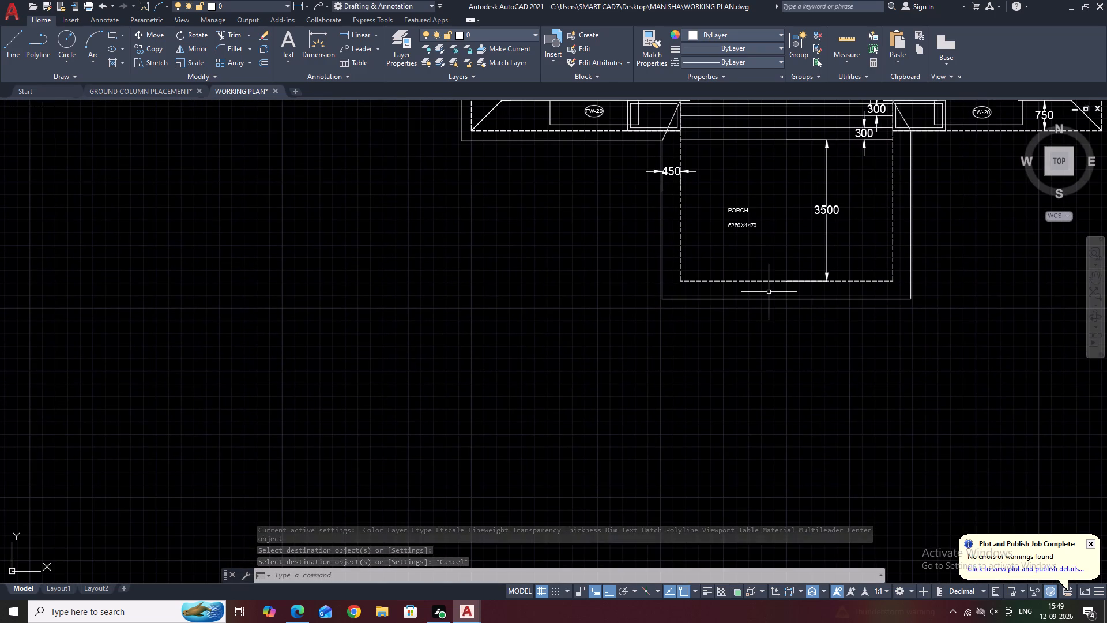
{"action": "middle_click_drag", "start_coordinate": [804, 273], "coordinate": [805, 337]}
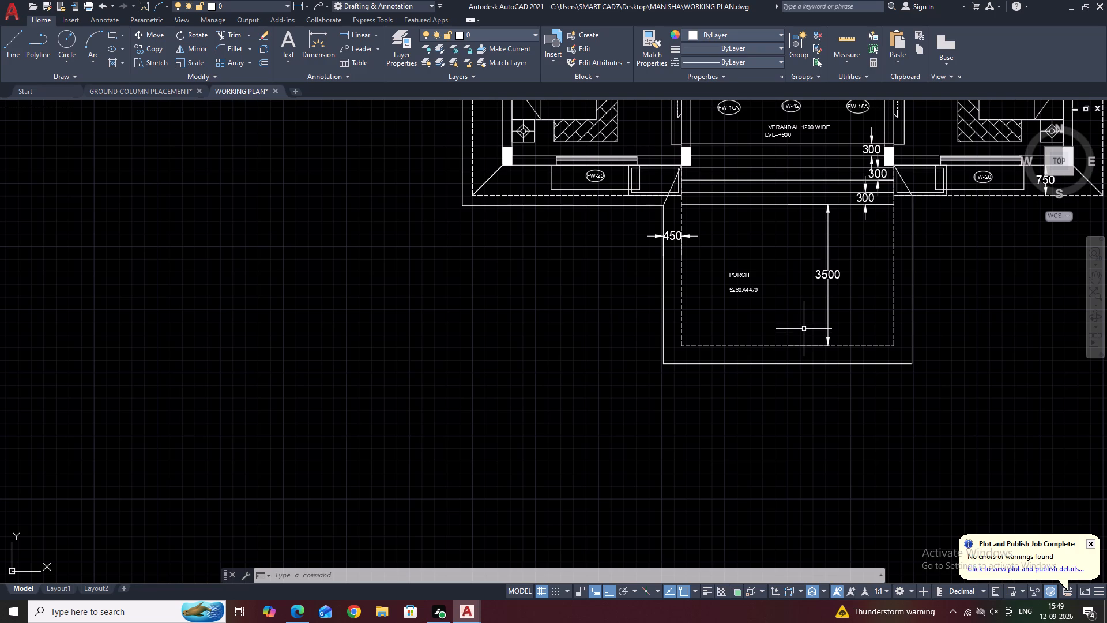
{"action": "left_click", "coordinate": [763, 365]}
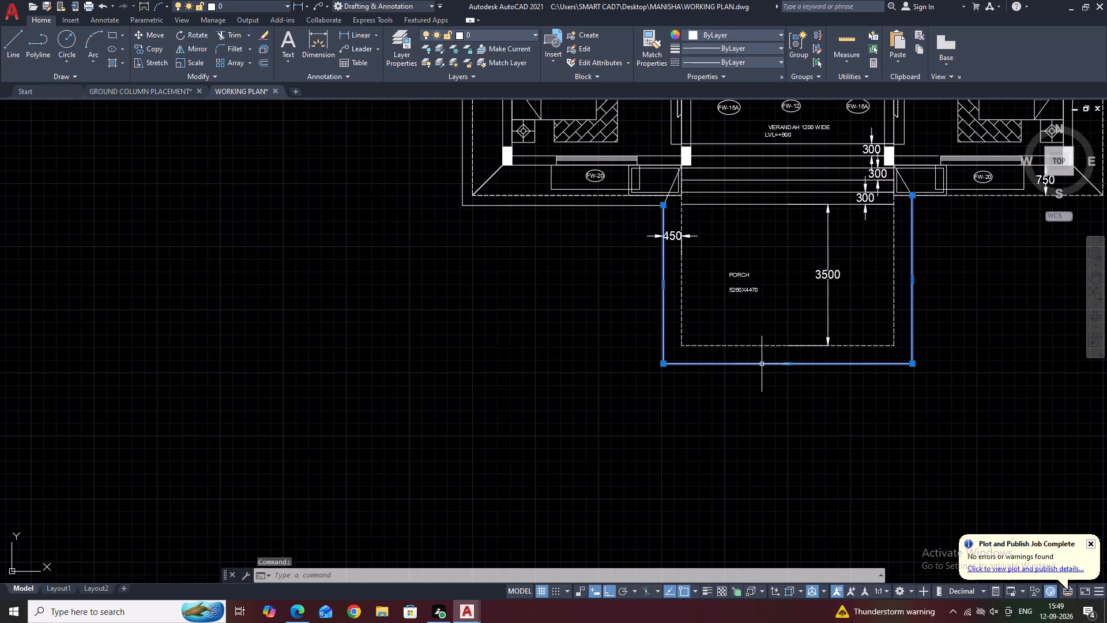
{"action": "key", "text": "Escape"}
{"action": "middle_click_drag", "start_coordinate": [818, 343], "coordinate": [822, 376]}
{"action": "scroll", "coordinate": [821, 346], "scroll_direction": "down", "scroll_amount": 1}
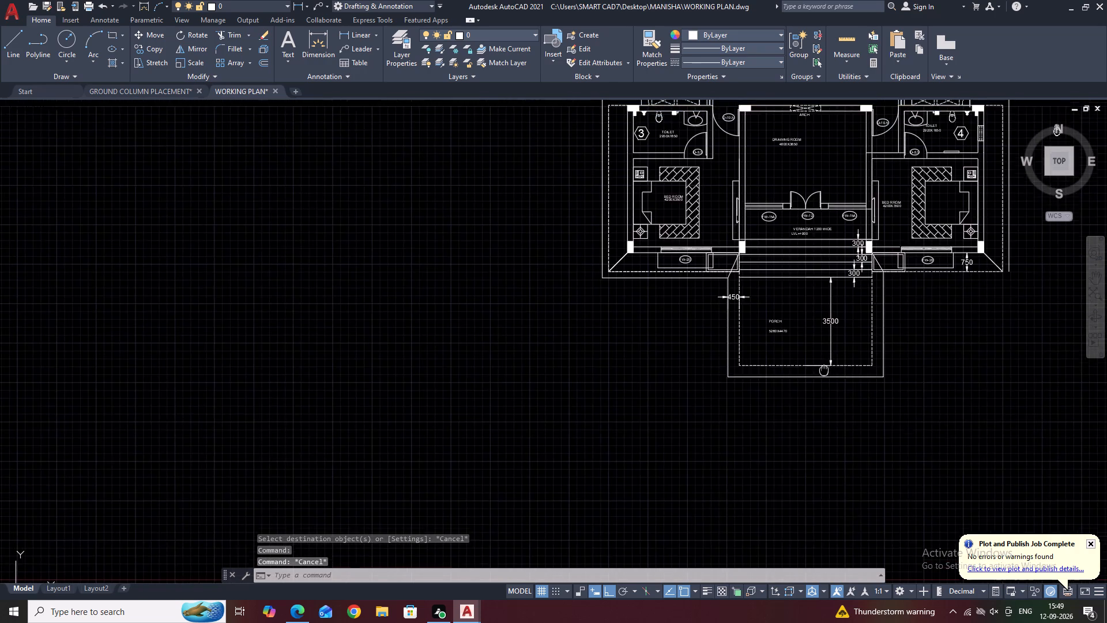
{"action": "middle_click_drag", "start_coordinate": [822, 376], "coordinate": [822, 424]}
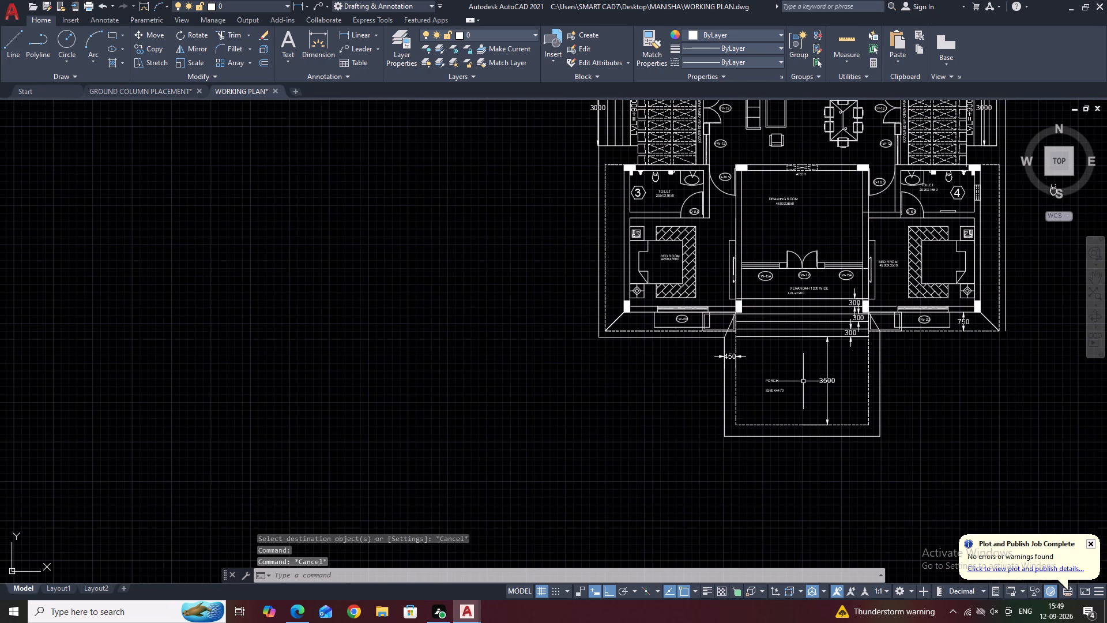
{"action": "middle_click_drag", "start_coordinate": [841, 414], "coordinate": [848, 335]}
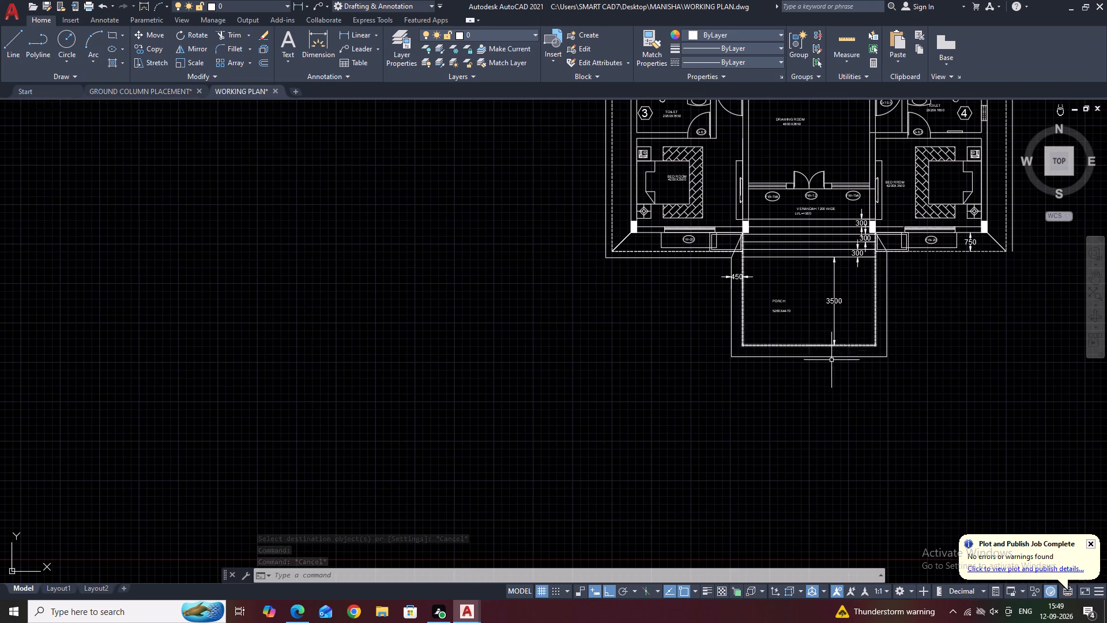
{"action": "type", "text": "TR"}
{"action": "key", "text": "space"}
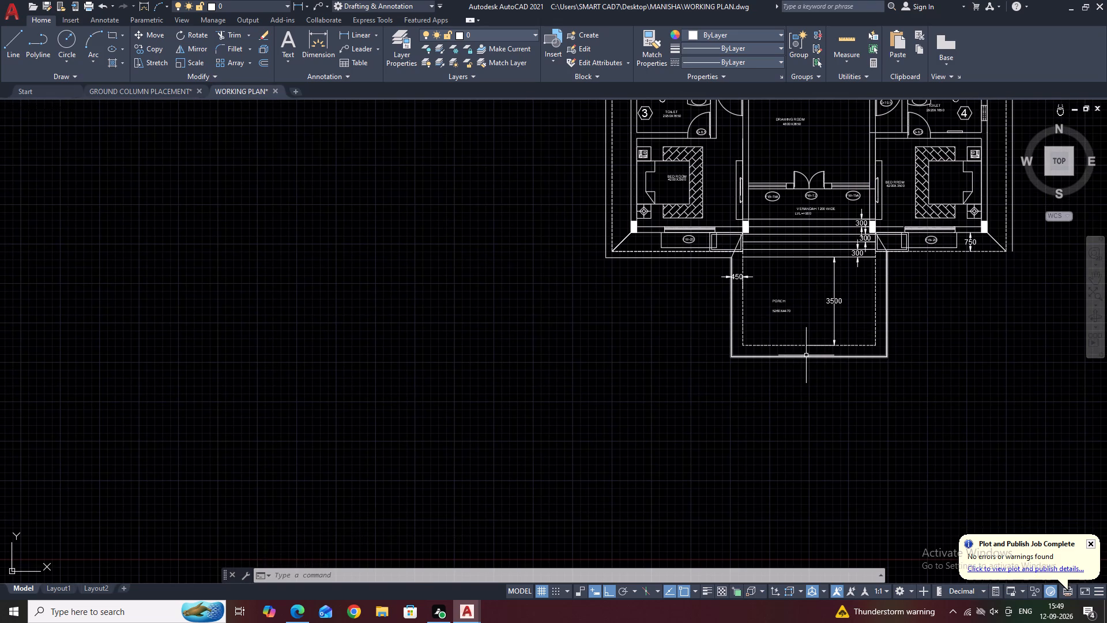
{"action": "left_click", "coordinate": [802, 355]}
{"action": "key", "text": "Escape"}
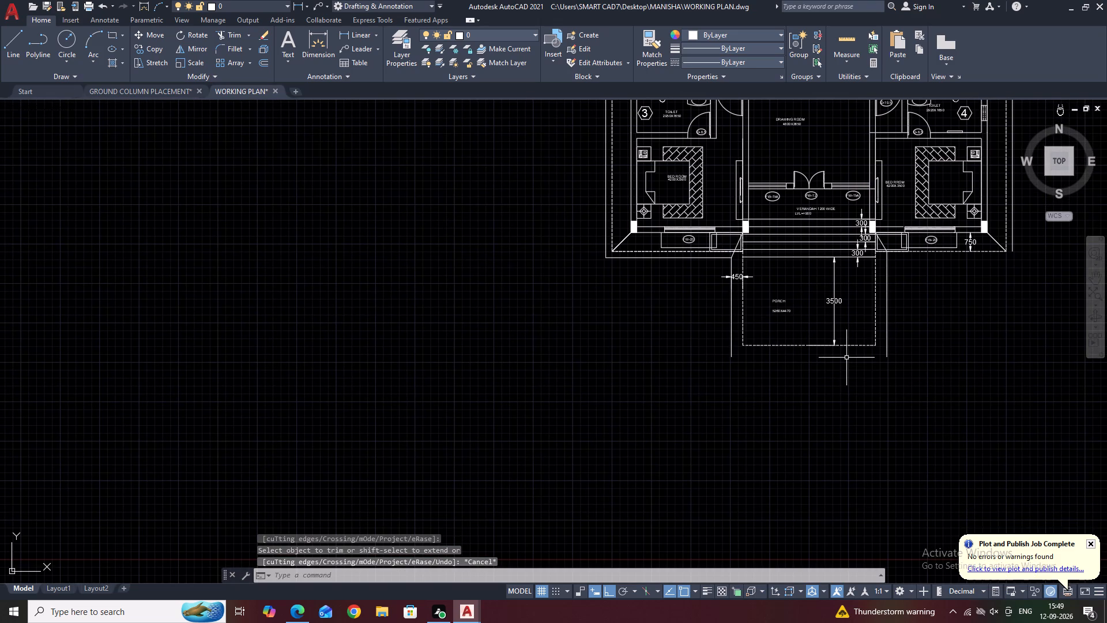
Draw a line along the porch's dashed bottom edge, from one corner to the other.
{"action": "key", "text": "l"}
{"action": "key", "text": "space"}
{"action": "left_click", "coordinate": [875, 347]}
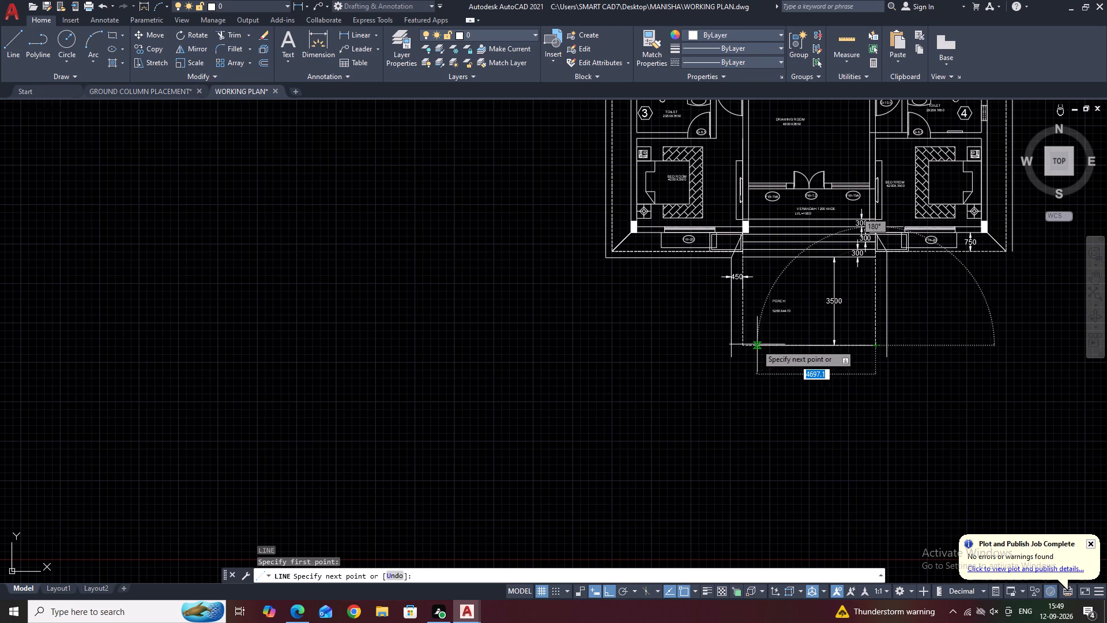
{"action": "left_click", "coordinate": [742, 344]}
{"action": "key", "text": "Escape"}
Start an offset of the new line along the porch's bottom edge.
{"action": "left_click", "coordinate": [758, 345]}
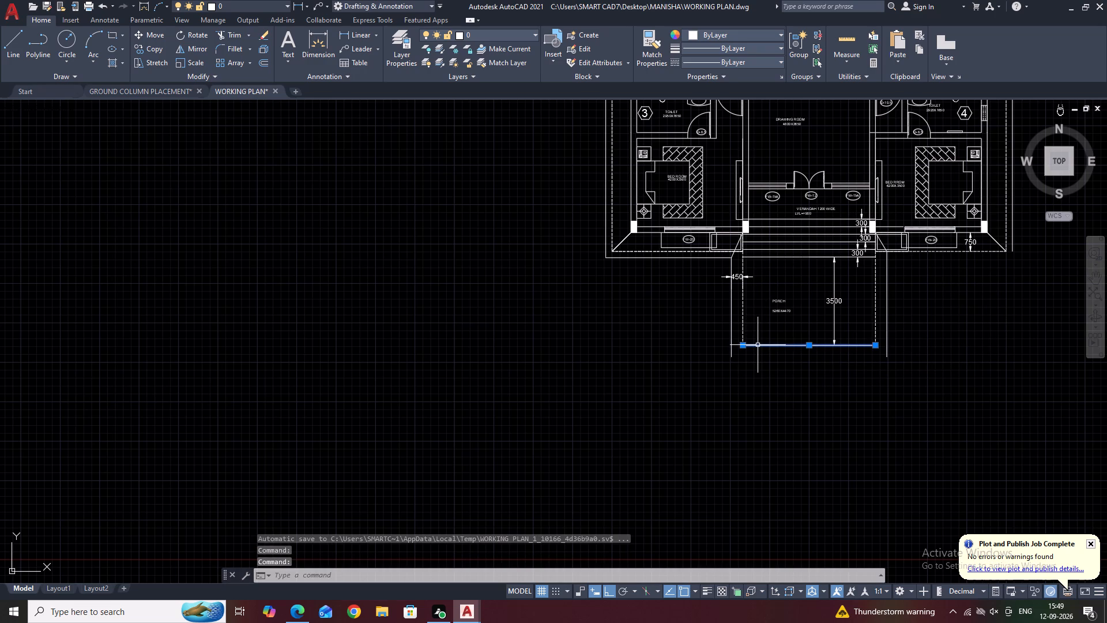
{"action": "key", "text": "o"}
{"action": "key", "text": "space"}
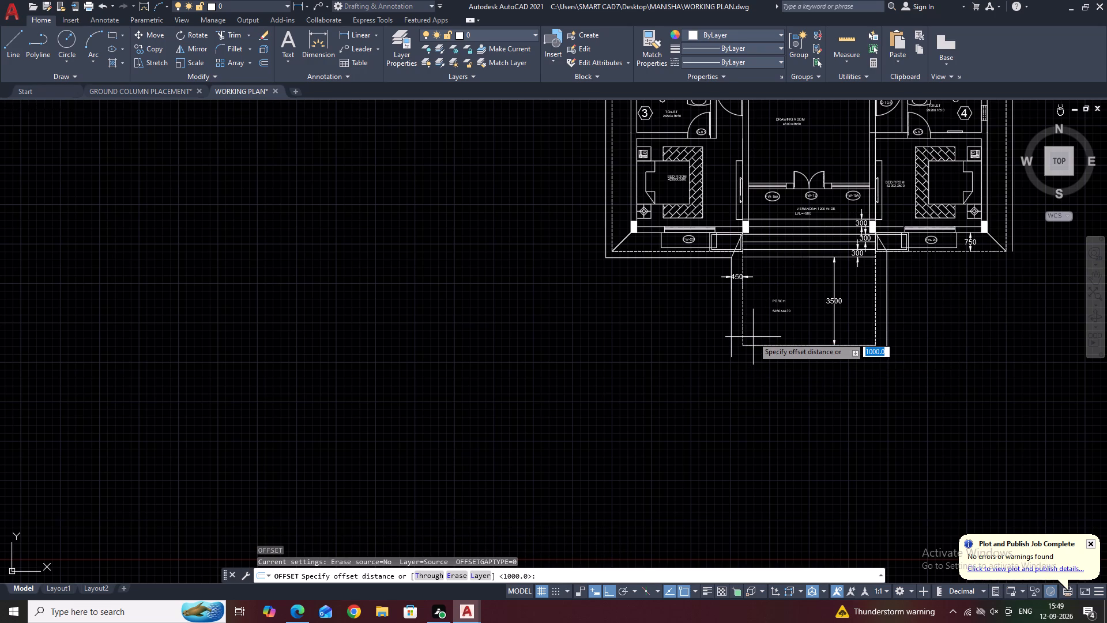
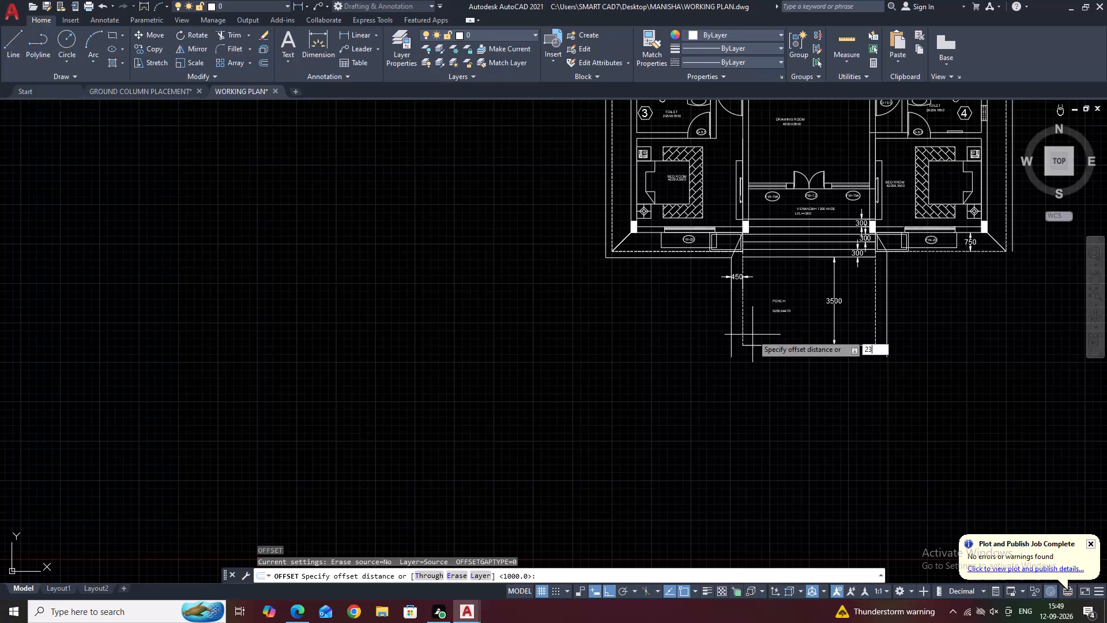
Offset the line on the porch's bottom edge outward by 230.
{"action": "key", "text": "space"}
{"action": "left_click", "coordinate": [754, 369]}
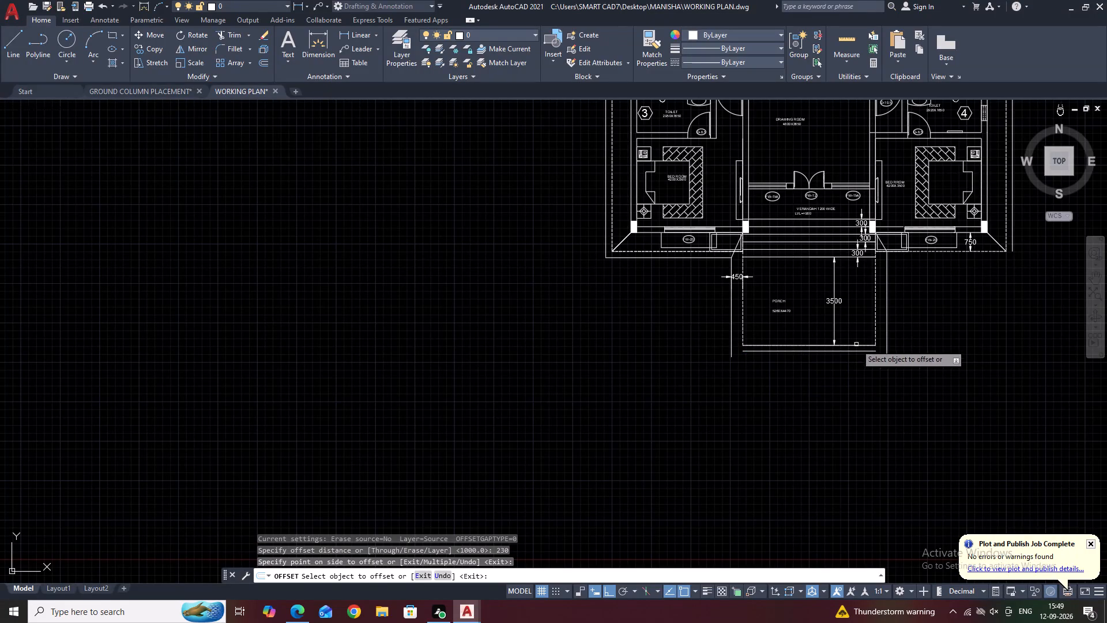
{"action": "key", "text": "Escape"}
Delete the solid line lying over the porch's dashed bottom edge.
{"action": "scroll", "coordinate": [860, 341], "scroll_direction": "up", "scroll_amount": 2}
{"action": "middle_click_drag", "start_coordinate": [872, 359], "coordinate": [880, 401]}
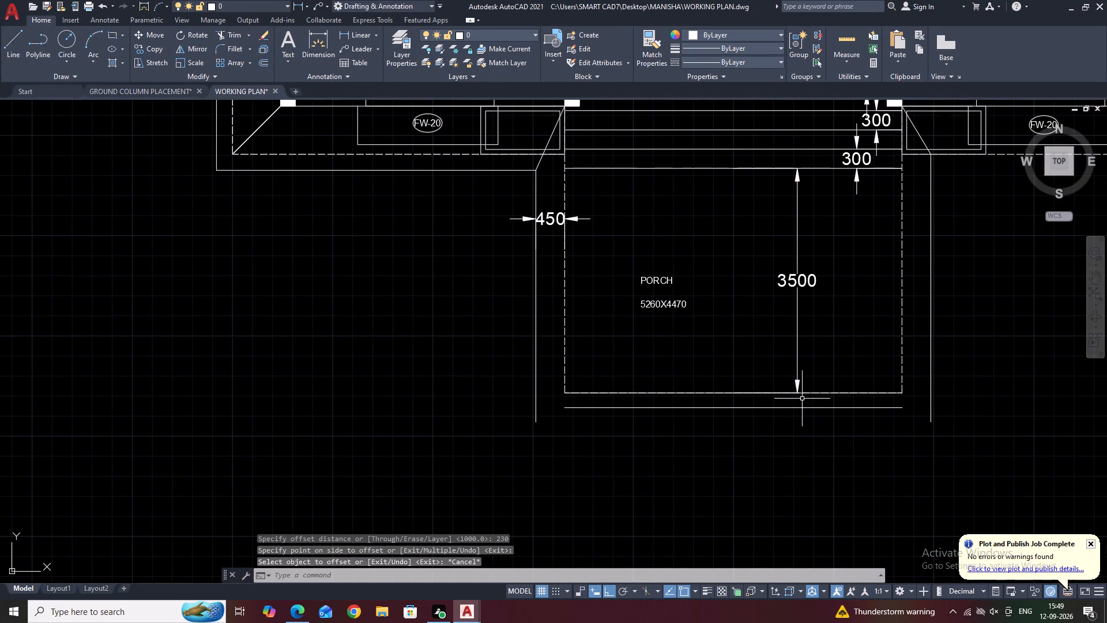
{"action": "left_click", "coordinate": [782, 393]}
{"action": "key", "text": "Delete"}
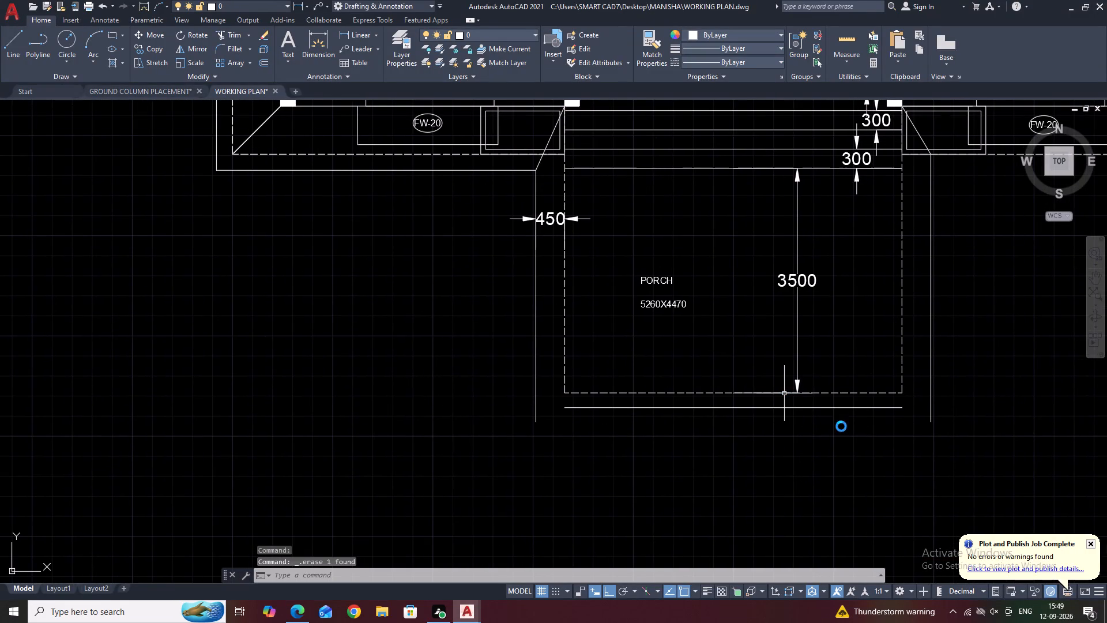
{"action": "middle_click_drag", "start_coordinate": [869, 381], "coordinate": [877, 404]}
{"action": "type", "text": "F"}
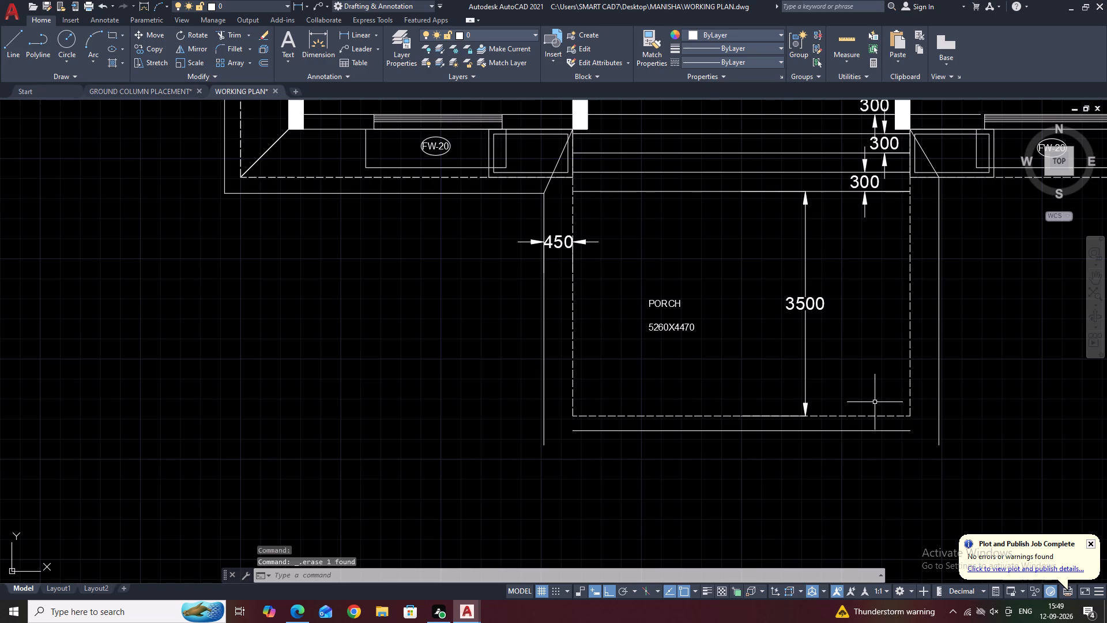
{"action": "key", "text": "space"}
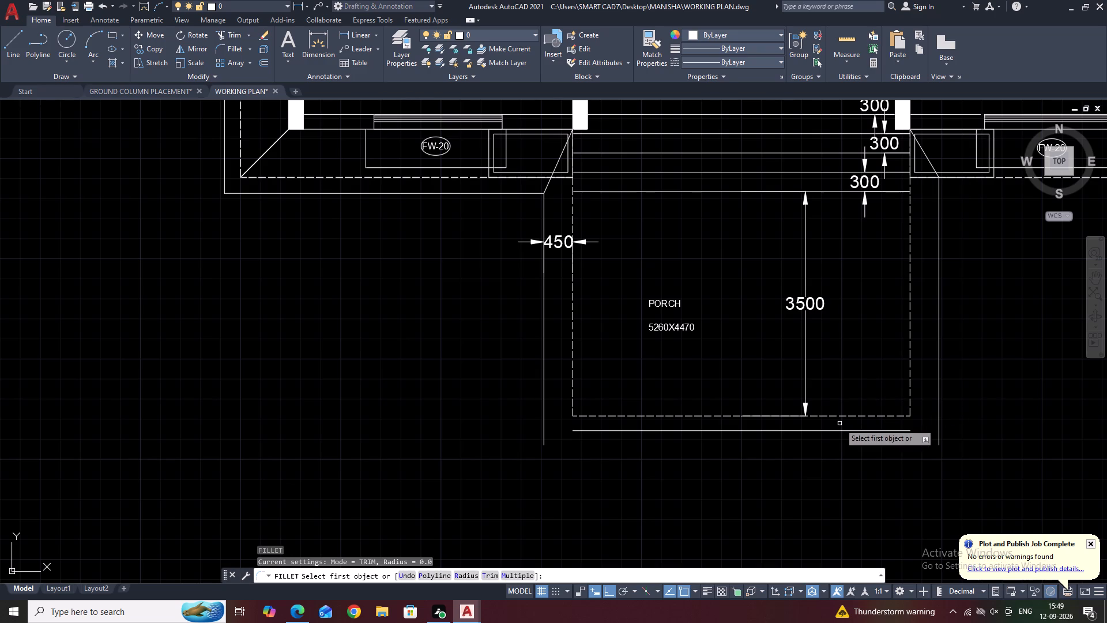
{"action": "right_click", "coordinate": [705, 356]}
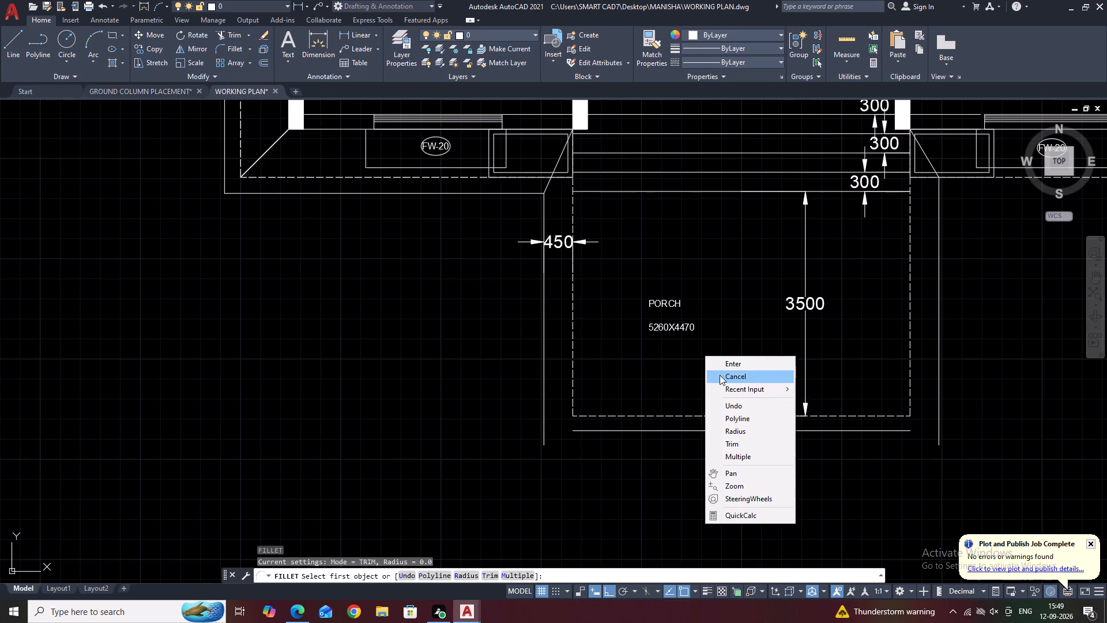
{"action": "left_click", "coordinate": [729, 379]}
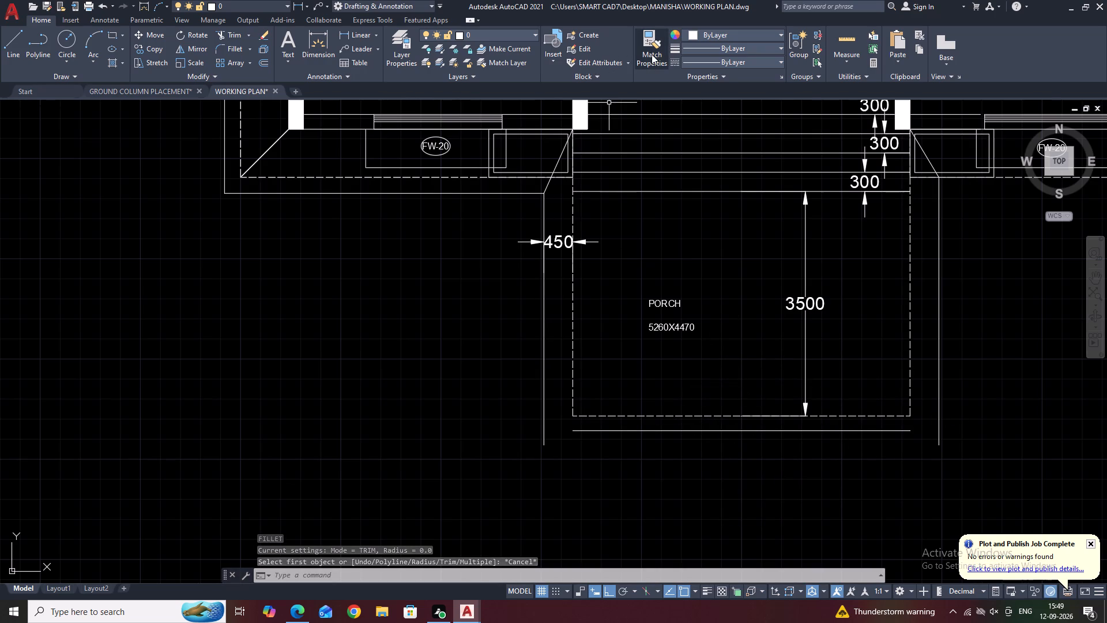
Match the offset line below the porch to the properties of the porch's dashed outline.
{"action": "left_click", "coordinate": [654, 51]}
{"action": "left_click", "coordinate": [719, 414]}
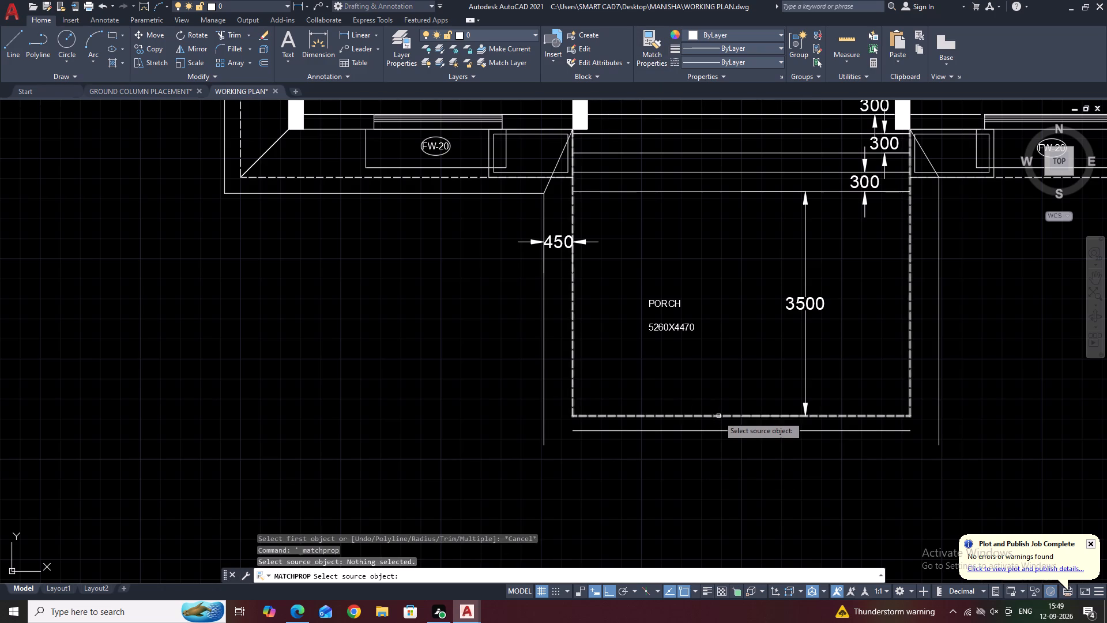
{"action": "left_click", "coordinate": [718, 416]}
{"action": "left_click", "coordinate": [717, 431]}
{"action": "right_click", "coordinate": [703, 384]}
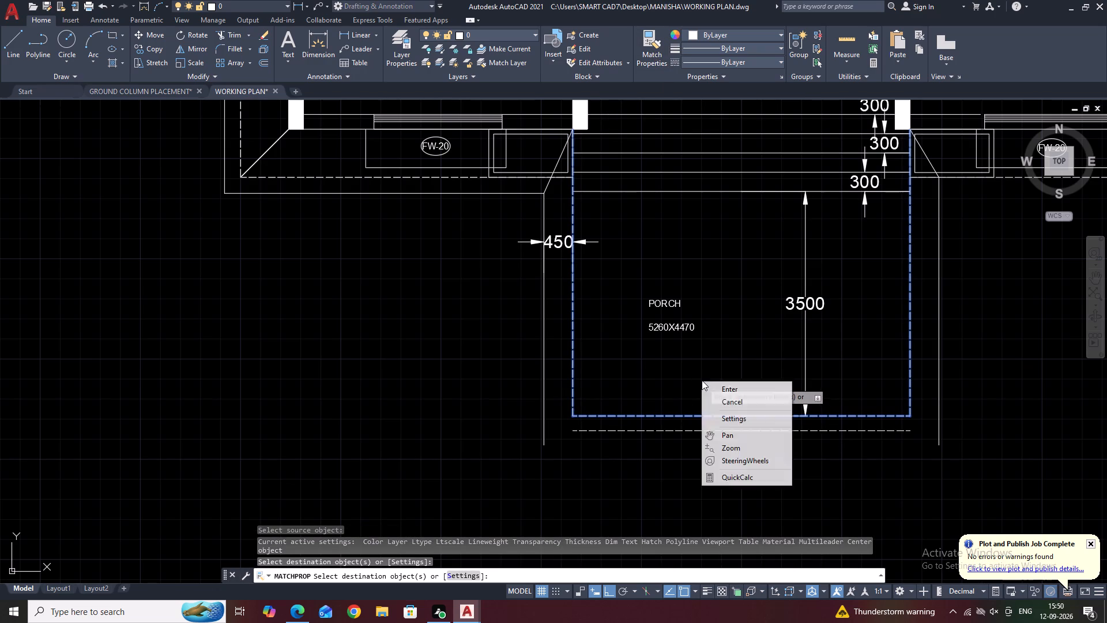
{"action": "left_click", "coordinate": [737, 401]}
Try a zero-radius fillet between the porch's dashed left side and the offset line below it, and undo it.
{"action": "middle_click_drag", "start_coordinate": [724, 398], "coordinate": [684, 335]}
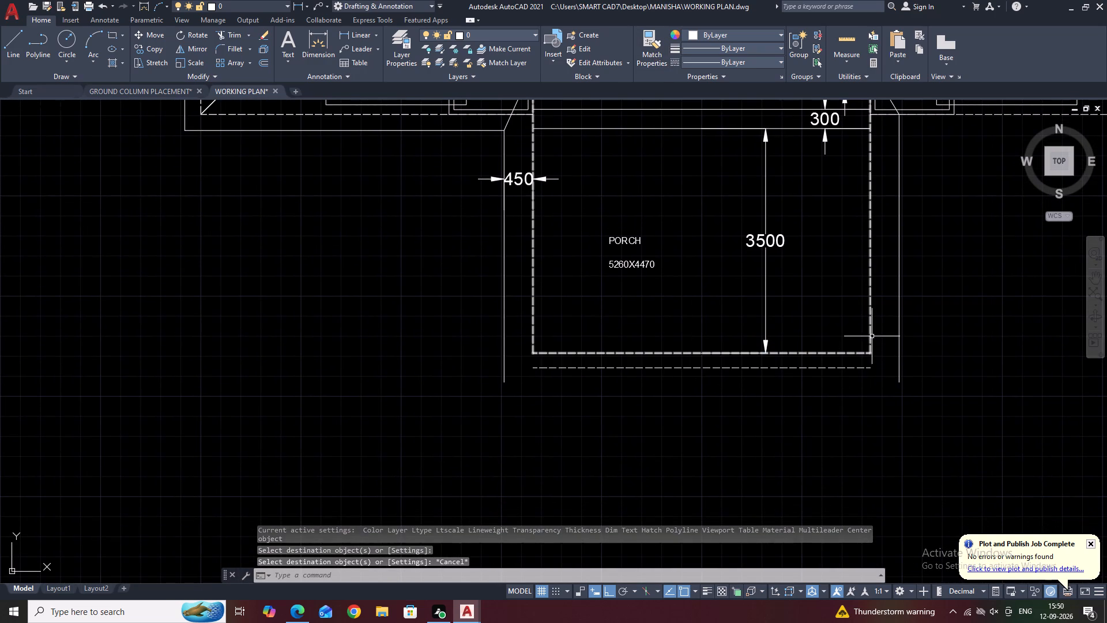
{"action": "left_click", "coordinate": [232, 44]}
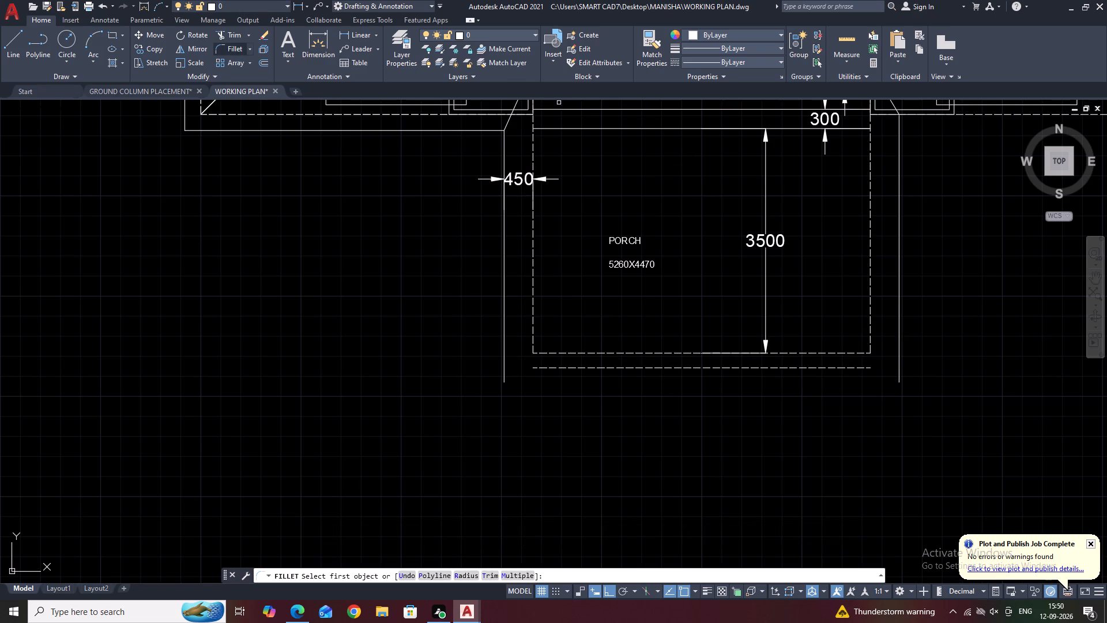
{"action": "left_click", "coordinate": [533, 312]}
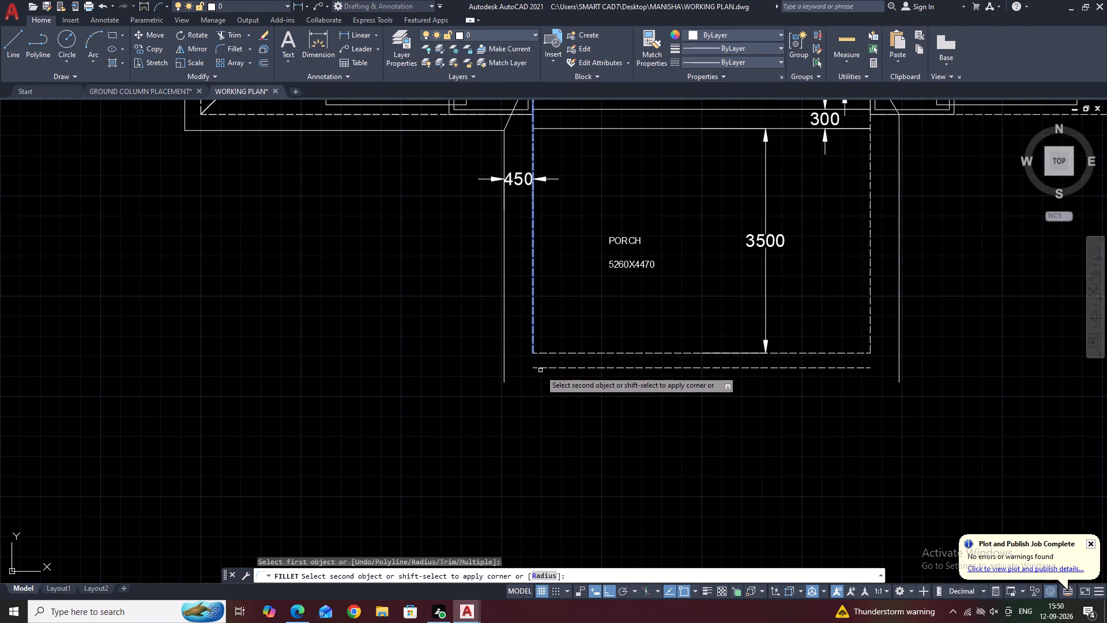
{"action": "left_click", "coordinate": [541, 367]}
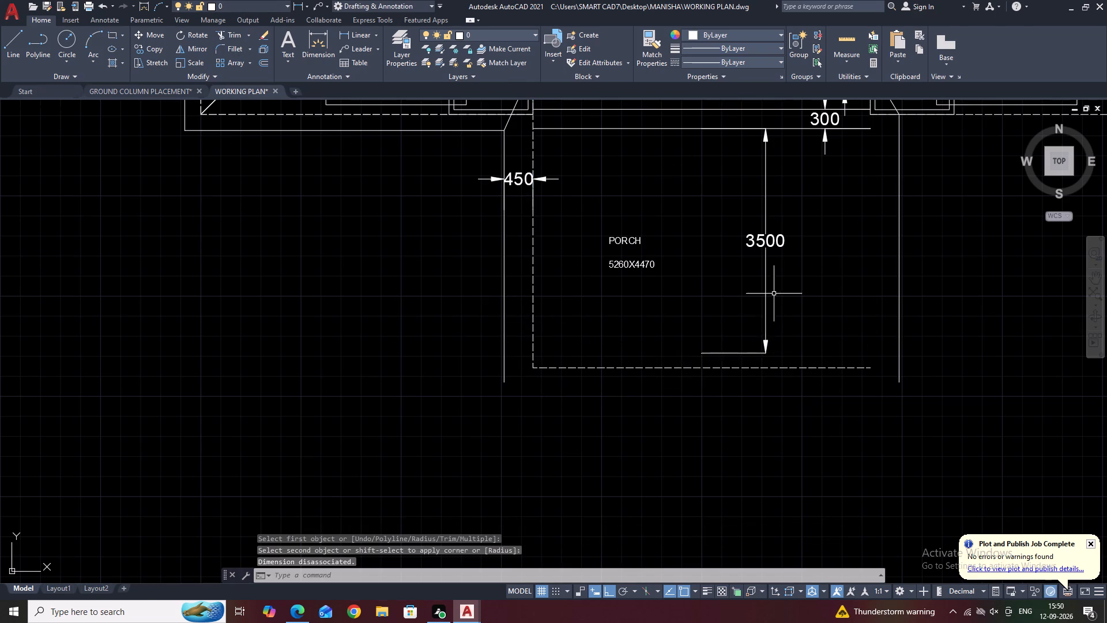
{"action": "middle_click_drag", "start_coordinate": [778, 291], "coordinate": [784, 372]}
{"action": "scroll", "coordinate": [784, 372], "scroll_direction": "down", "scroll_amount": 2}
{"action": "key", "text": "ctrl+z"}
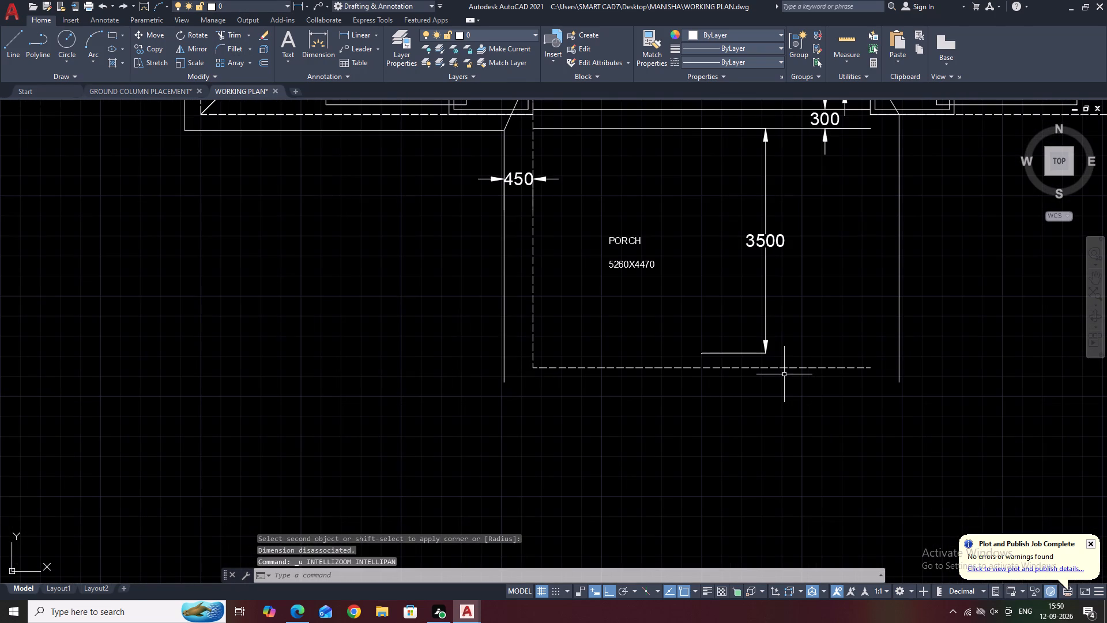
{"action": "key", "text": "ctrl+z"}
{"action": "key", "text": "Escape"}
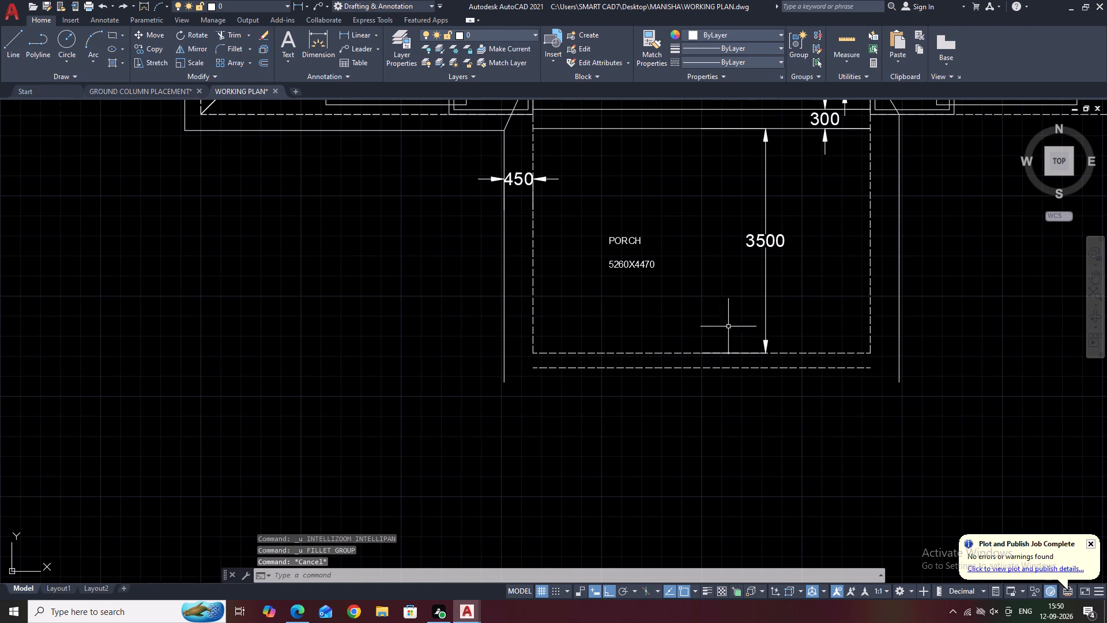
Draw short vertical lines closing both ends of the strip between the porch's two dashed bottom lines.
{"action": "type", "text": "L"}
{"action": "key", "text": "space"}
{"action": "left_click", "coordinate": [872, 370]}
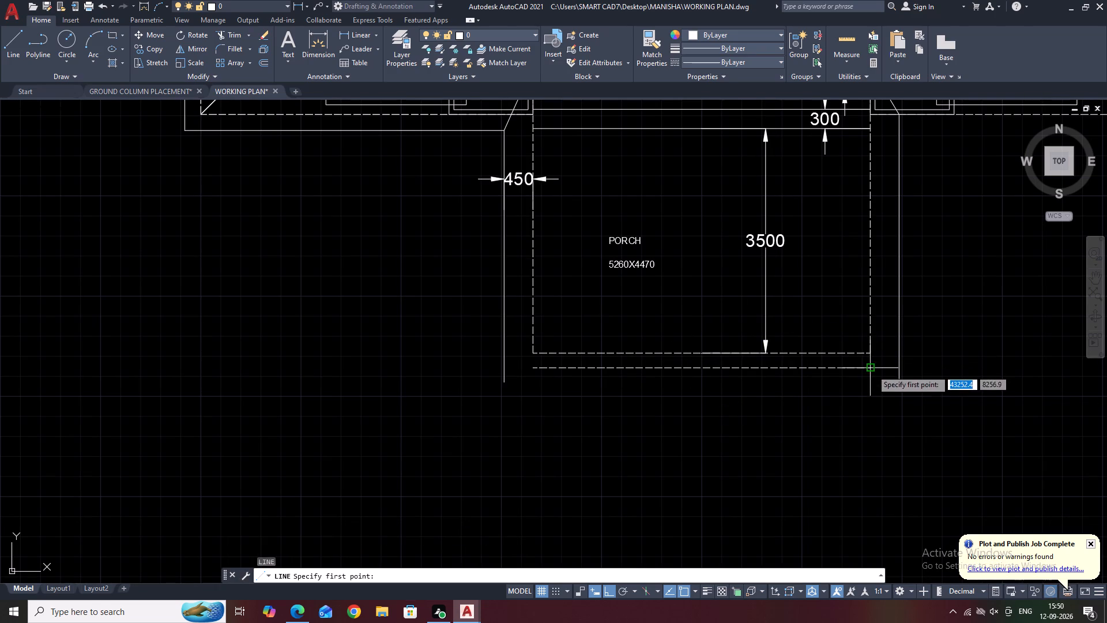
{"action": "left_click", "coordinate": [871, 350]}
{"action": "key", "text": "space"}
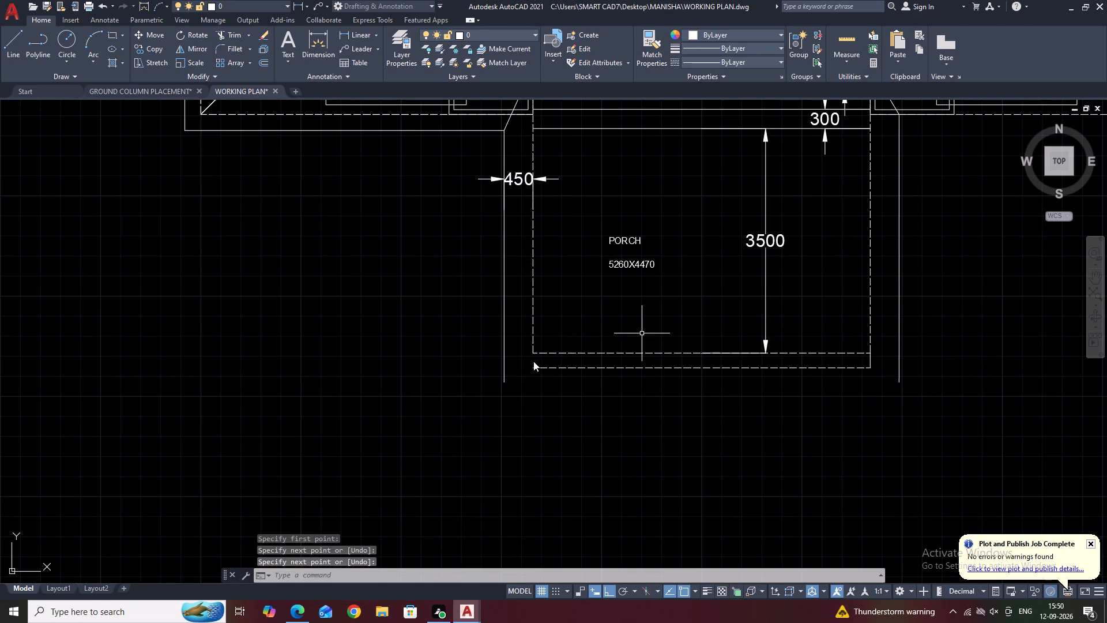
{"action": "type", "text": "L"}
{"action": "key", "text": "space"}
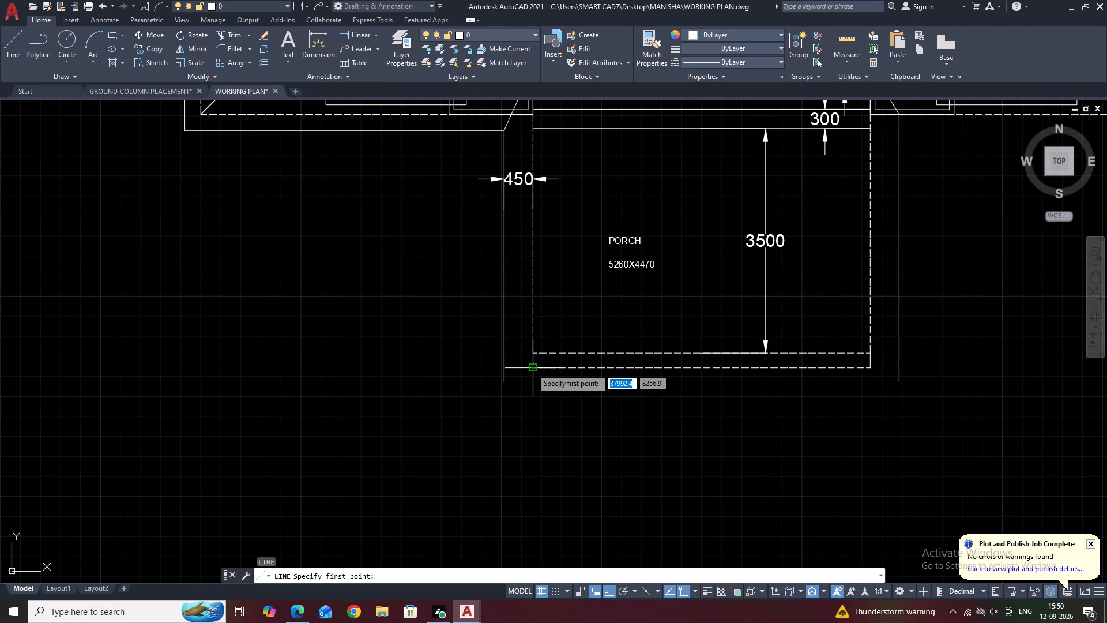
{"action": "left_click", "coordinate": [532, 369]}
{"action": "left_click", "coordinate": [529, 351]}
{"action": "key", "text": "Escape"}
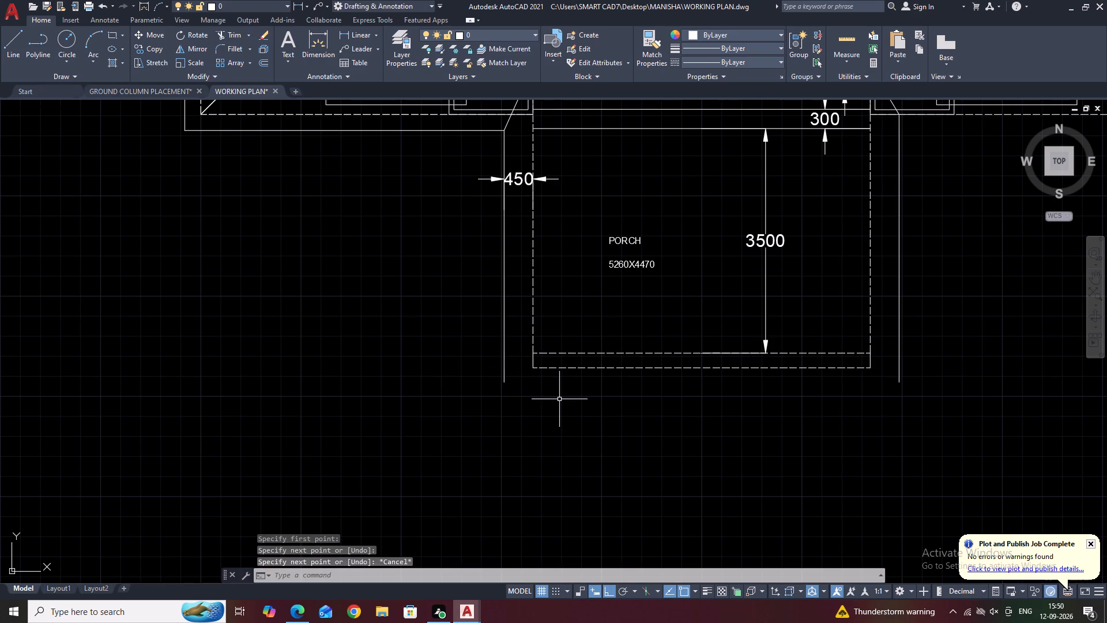
Match the two short end lines of the porch's bottom strip to the properties of the lower dashed line.
{"action": "key", "text": "m"}
{"action": "type", "text": "A"}
{"action": "key", "text": "space"}
{"action": "left_click", "coordinate": [574, 367]}
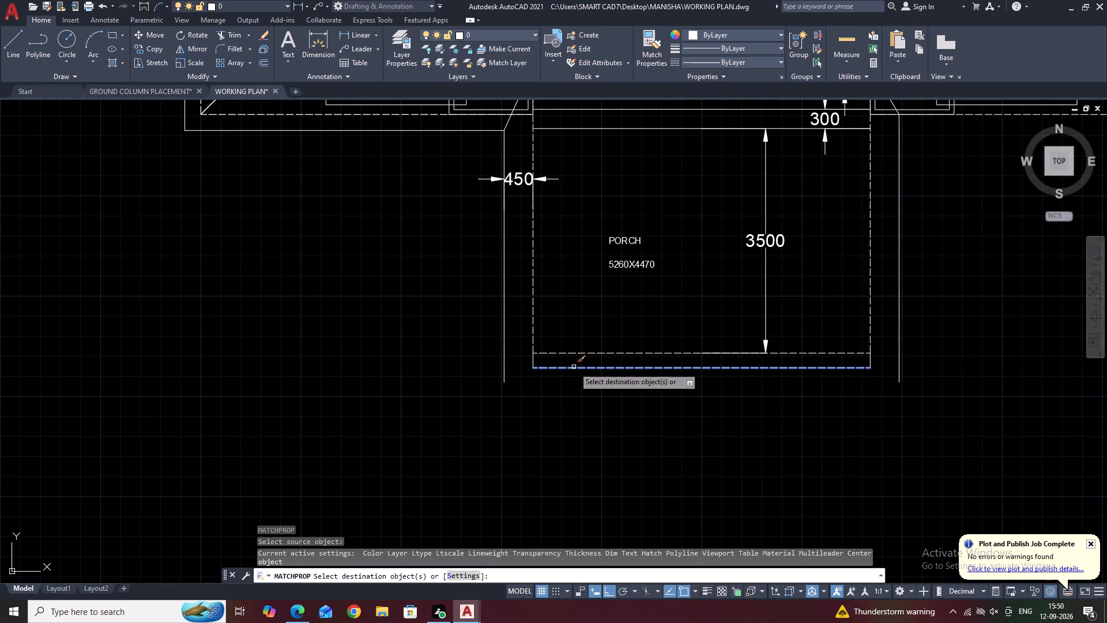
{"action": "left_click_drag", "start_coordinate": [533, 359], "coordinate": [540, 361]}
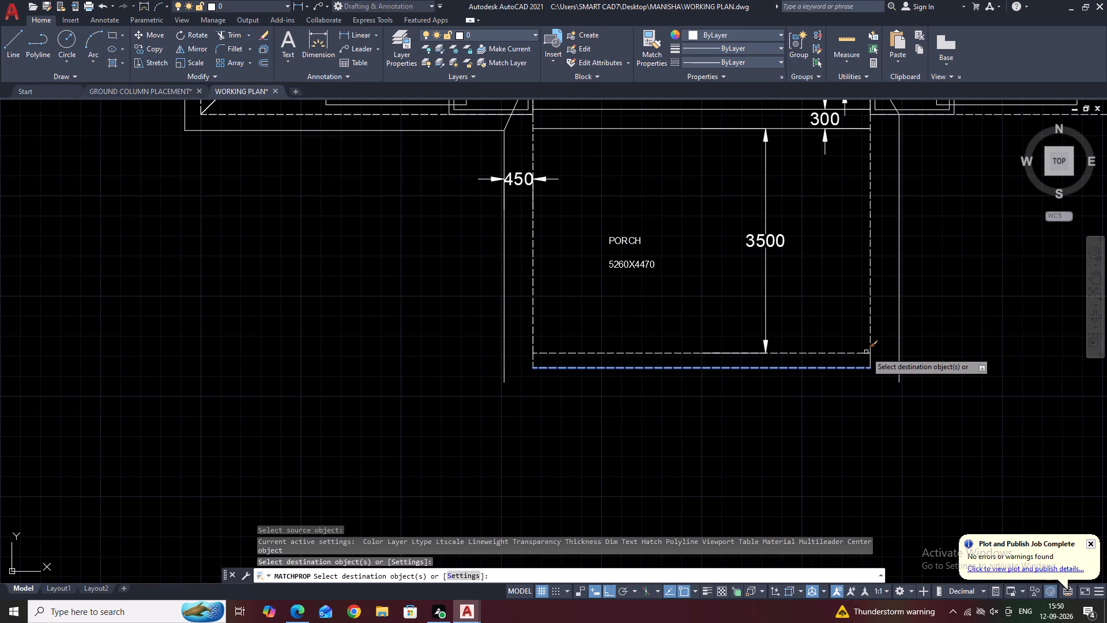
{"action": "left_click", "coordinate": [870, 361]}
{"action": "left_click", "coordinate": [871, 361]}
{"action": "left_click", "coordinate": [870, 361]}
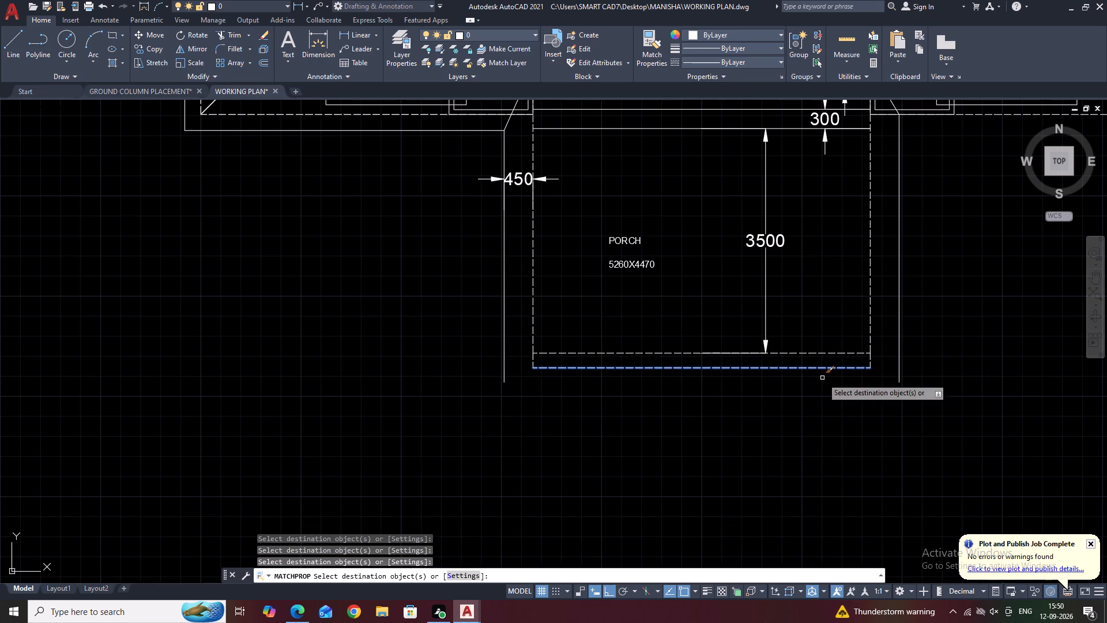
{"action": "key", "text": "Escape"}
Draw a circle of radius 115 centred on the midpoint of the short line at the porch strip's right end.
{"action": "scroll", "coordinate": [842, 327], "scroll_direction": "down", "scroll_amount": 4}
{"action": "middle_click_drag", "start_coordinate": [823, 282], "coordinate": [826, 353]}
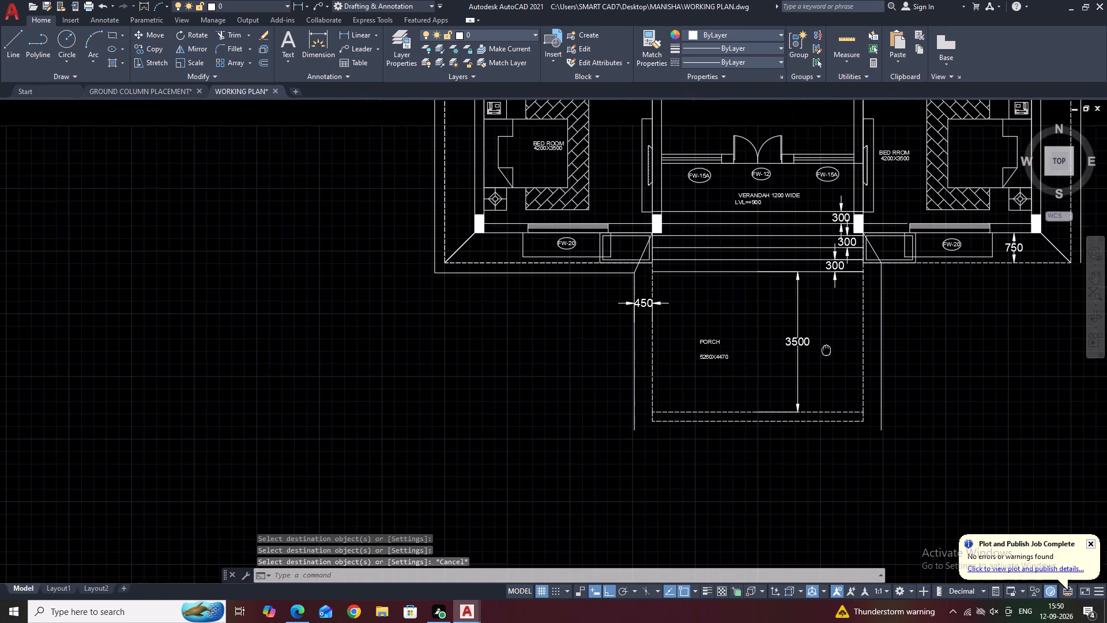
{"action": "middle_click_drag", "start_coordinate": [826, 353], "coordinate": [827, 354]}
{"action": "middle_click_drag", "start_coordinate": [803, 292], "coordinate": [816, 356]}
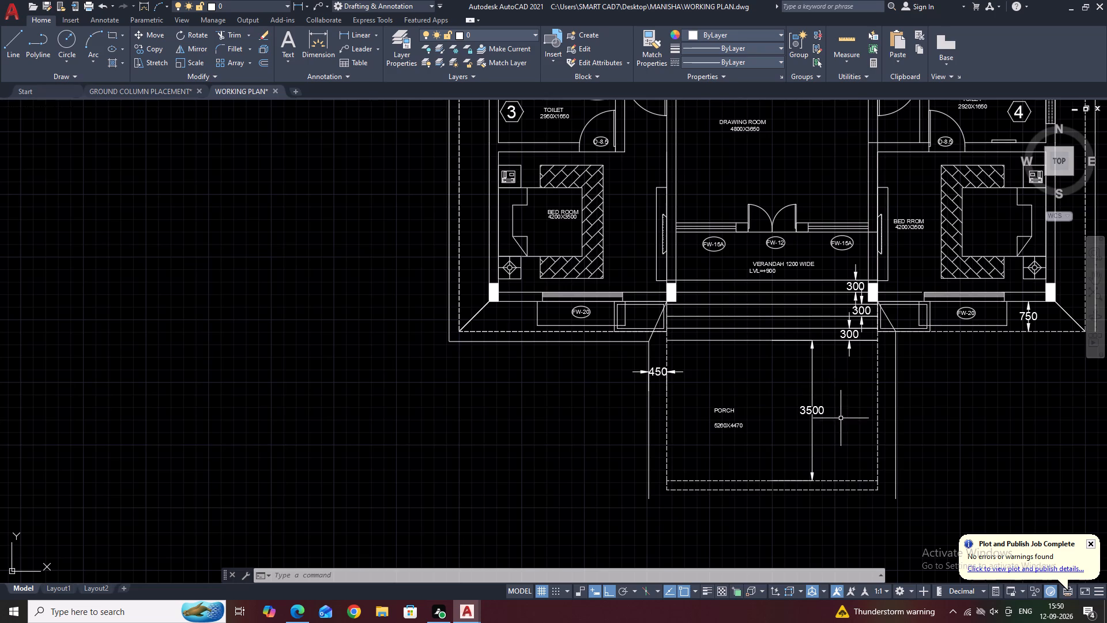
{"action": "middle_click_drag", "start_coordinate": [837, 407], "coordinate": [777, 253]}
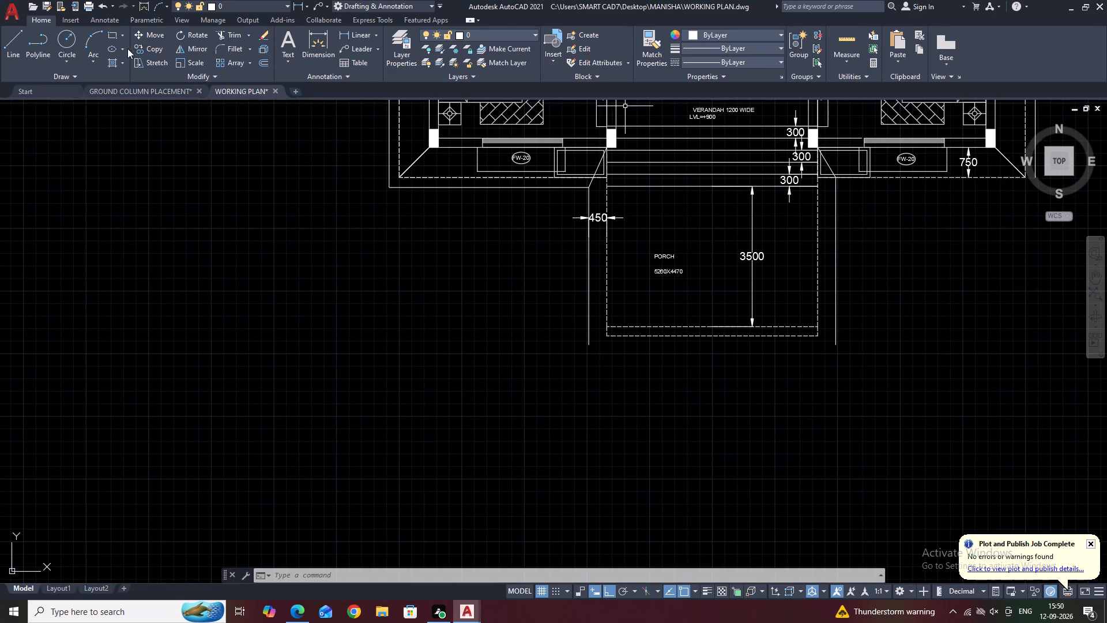
{"action": "left_click", "coordinate": [70, 44]}
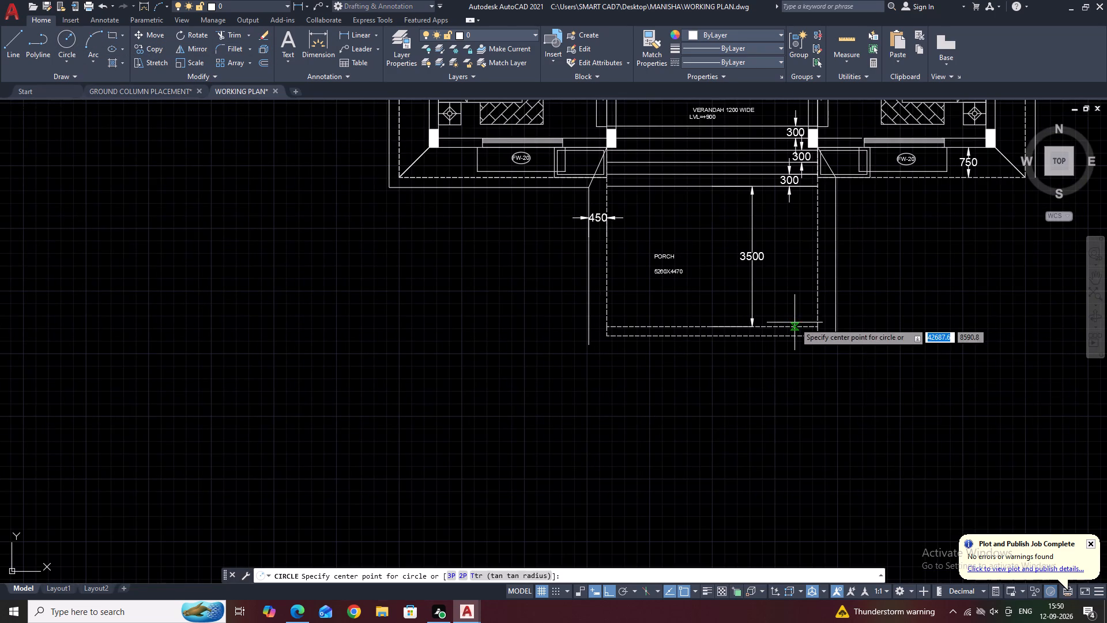
{"action": "scroll", "coordinate": [796, 328], "scroll_direction": "up", "scroll_amount": 2}
{"action": "left_click", "coordinate": [832, 329]}
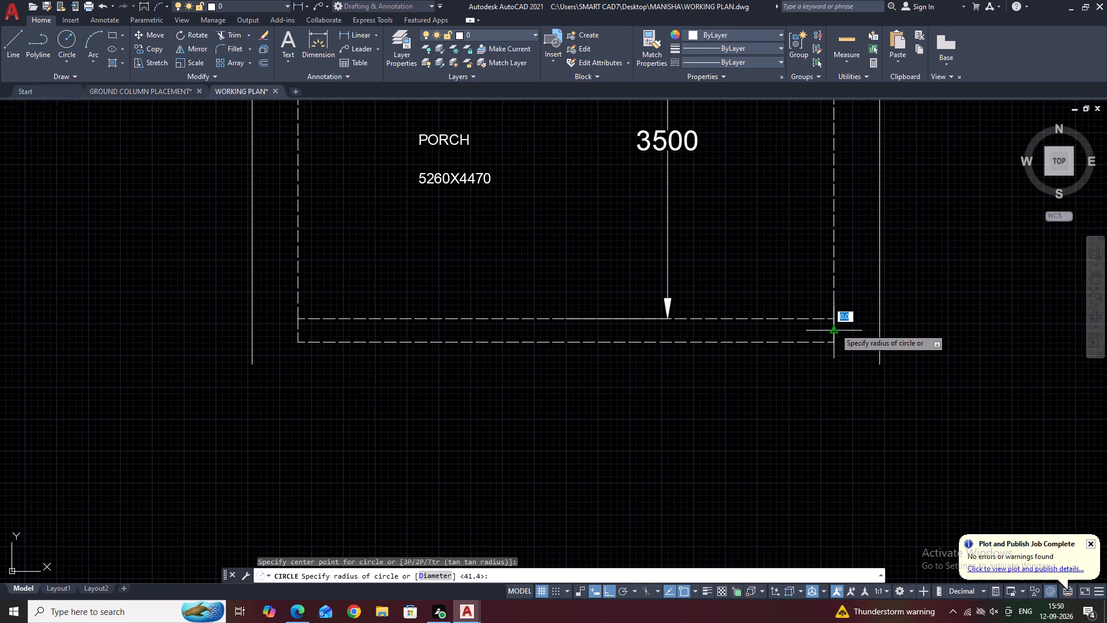
{"action": "scroll", "coordinate": [830, 323], "scroll_direction": "up", "scroll_amount": 2}
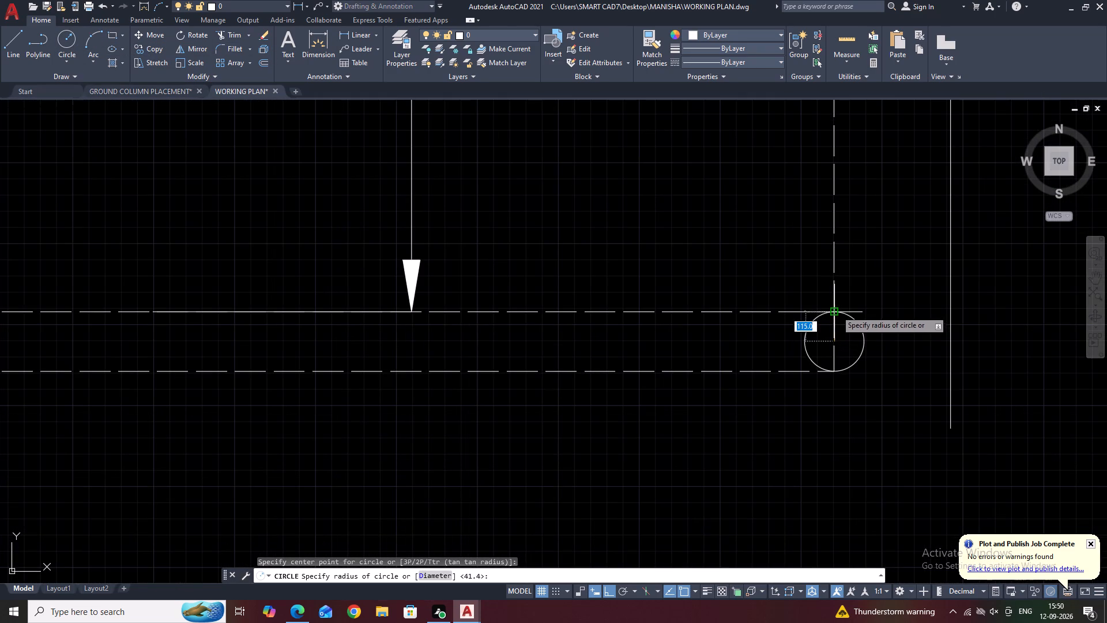
{"action": "left_click", "coordinate": [835, 309]}
Move the circle by its right quadrant onto the strip's right end line, so it sits inside the corner.
{"action": "left_click", "coordinate": [875, 339]}
{"action": "left_click", "coordinate": [849, 318]}
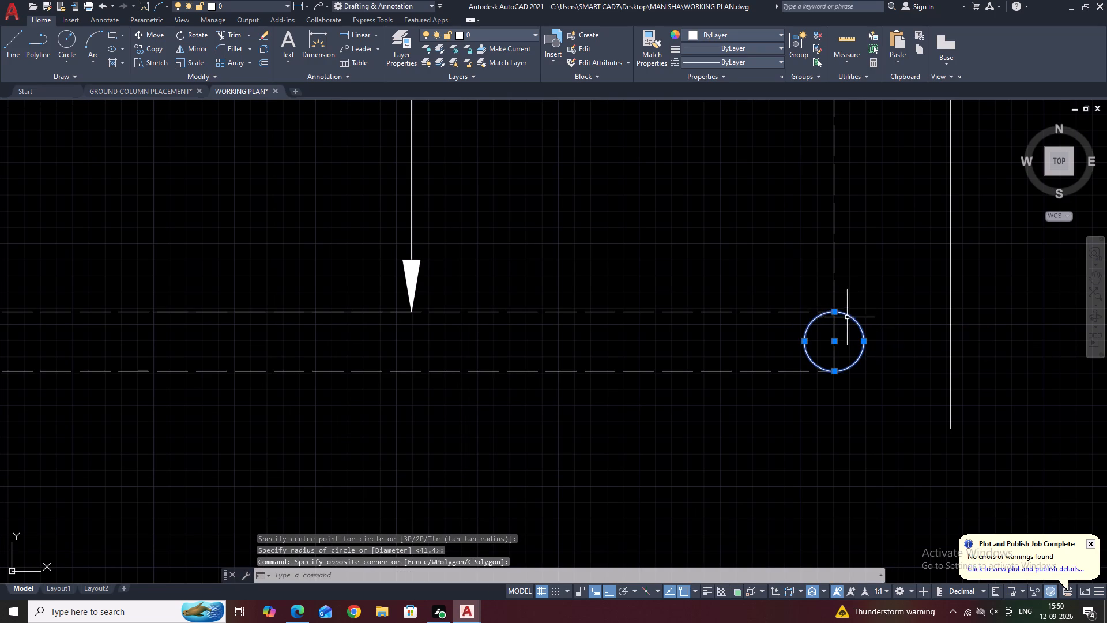
{"action": "left_click", "coordinate": [161, 35]}
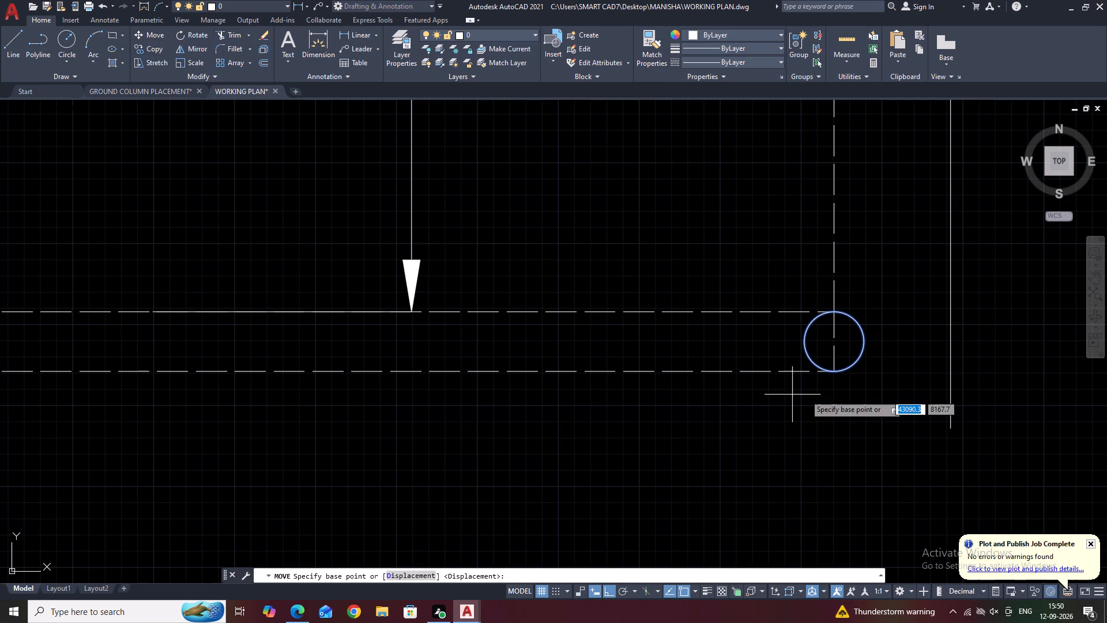
{"action": "left_click", "coordinate": [863, 340]}
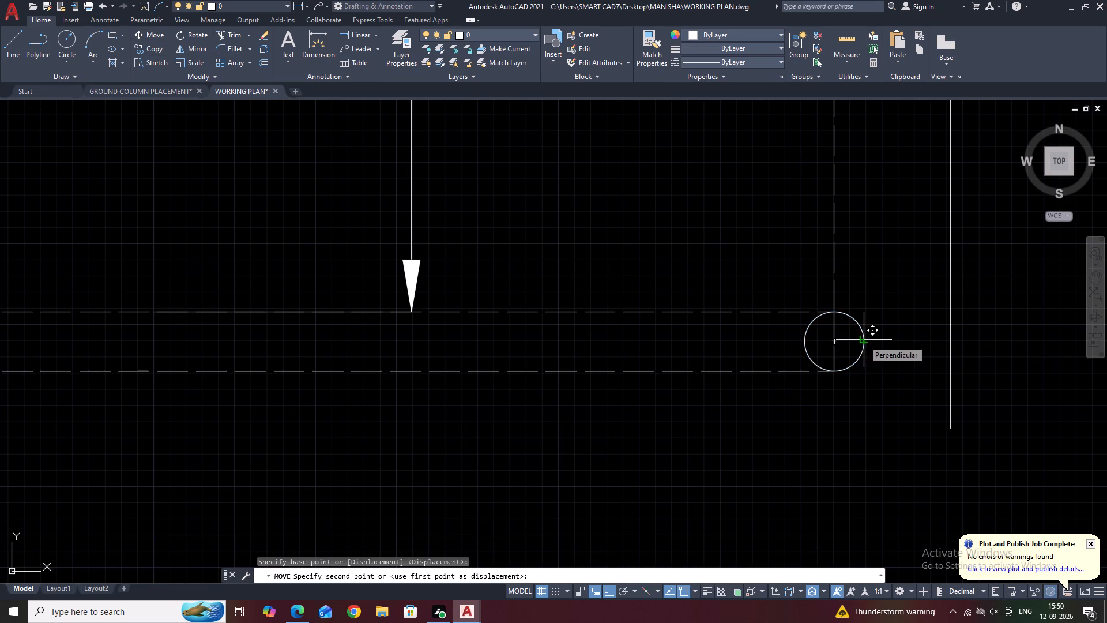
{"action": "left_click", "coordinate": [834, 339]}
Move the circle up by its top quadrant to touch the upper dashed line of the porch's bottom strip.
{"action": "scroll", "coordinate": [793, 339], "scroll_direction": "up", "scroll_amount": 1}
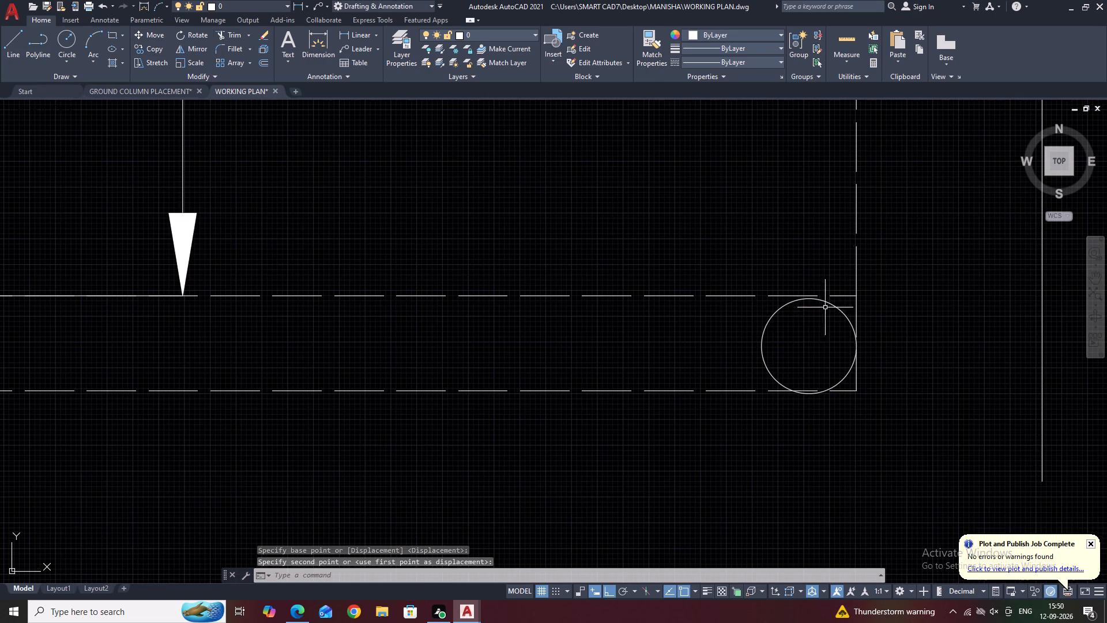
{"action": "left_click", "coordinate": [829, 304]}
{"action": "left_click", "coordinate": [164, 37]}
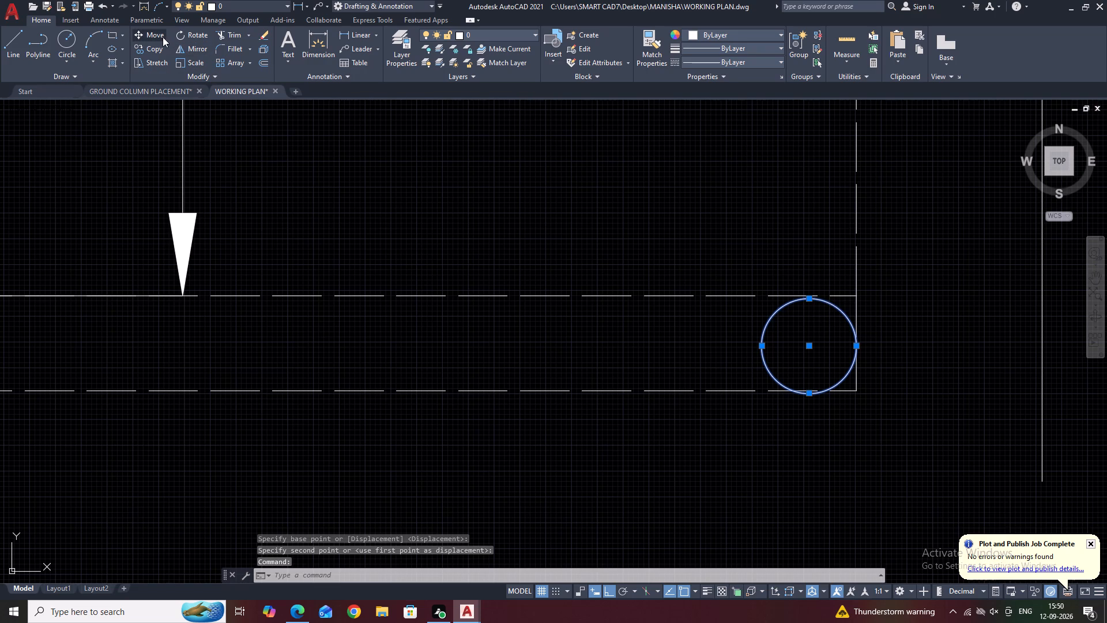
{"action": "scroll", "coordinate": [790, 294], "scroll_direction": "up", "scroll_amount": 2}
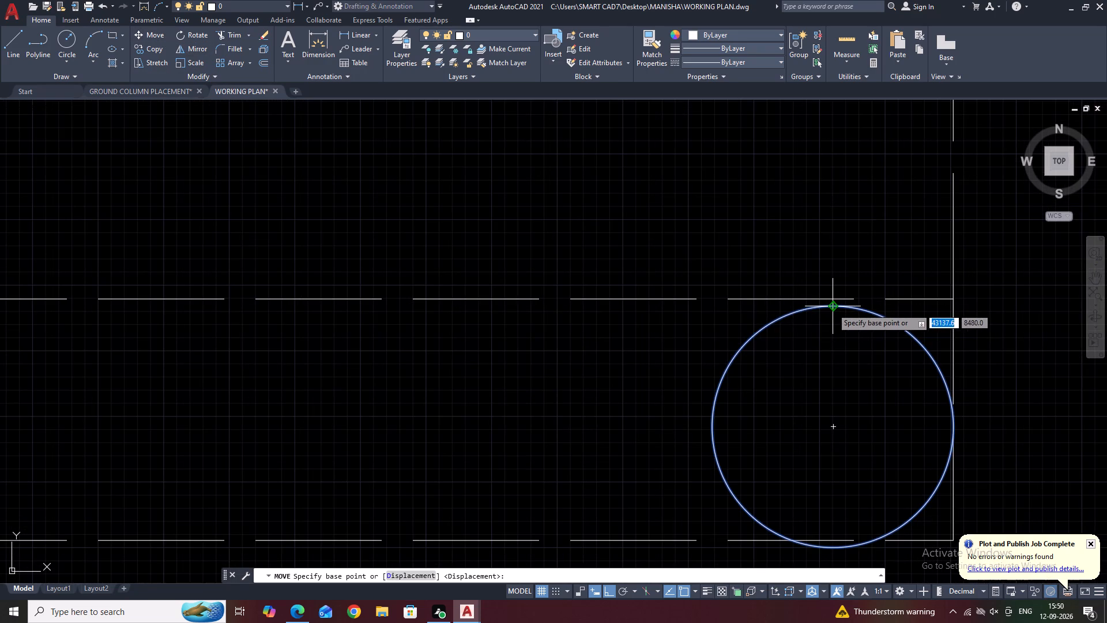
{"action": "left_click", "coordinate": [832, 308]}
{"action": "left_click", "coordinate": [832, 299]}
{"action": "scroll", "coordinate": [876, 367], "scroll_direction": "down", "scroll_amount": 2}
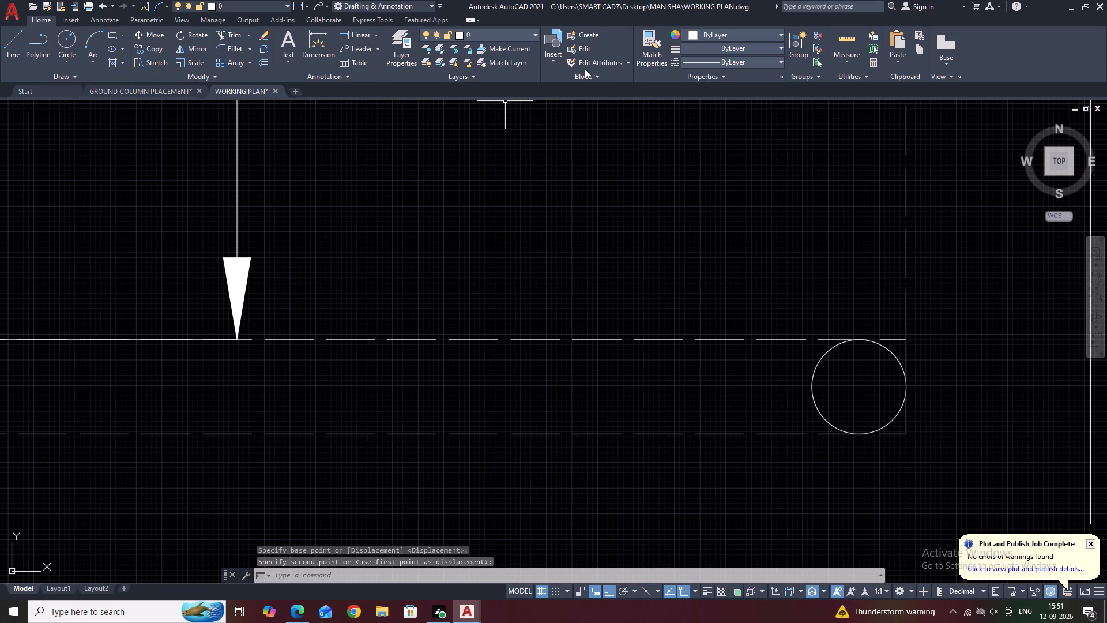
Hatch the inside of the round column at the porch strip's right corner with a Solid fill.
{"action": "type", "text": "H"}
{"action": "key", "text": "space"}
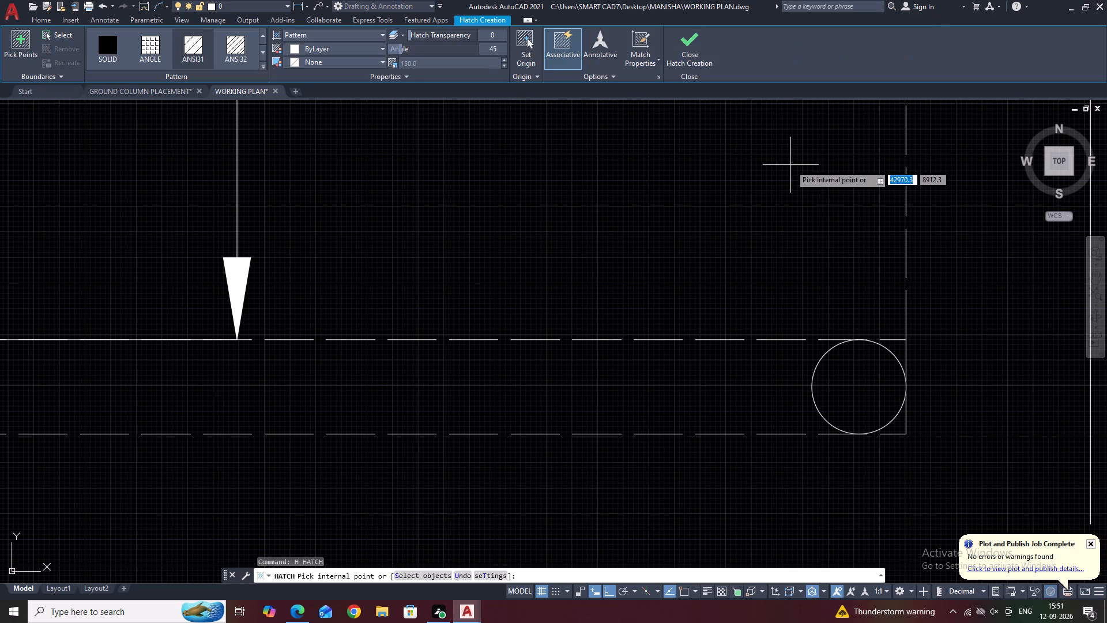
{"action": "left_click", "coordinate": [829, 371]}
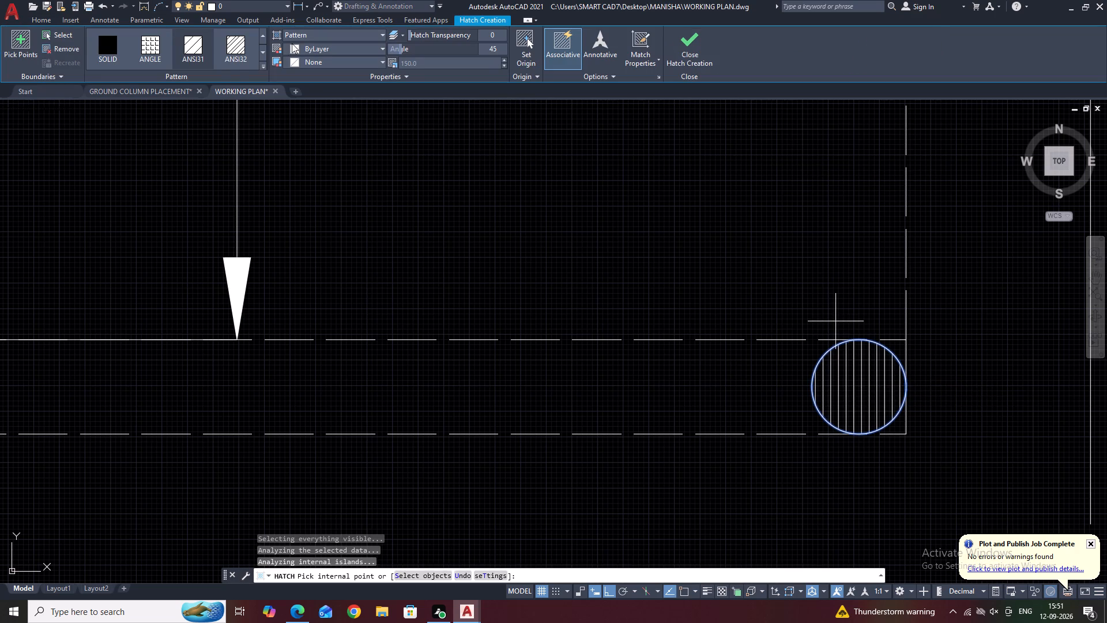
{"action": "left_click", "coordinate": [315, 35]}
{"action": "left_click", "coordinate": [320, 54]}
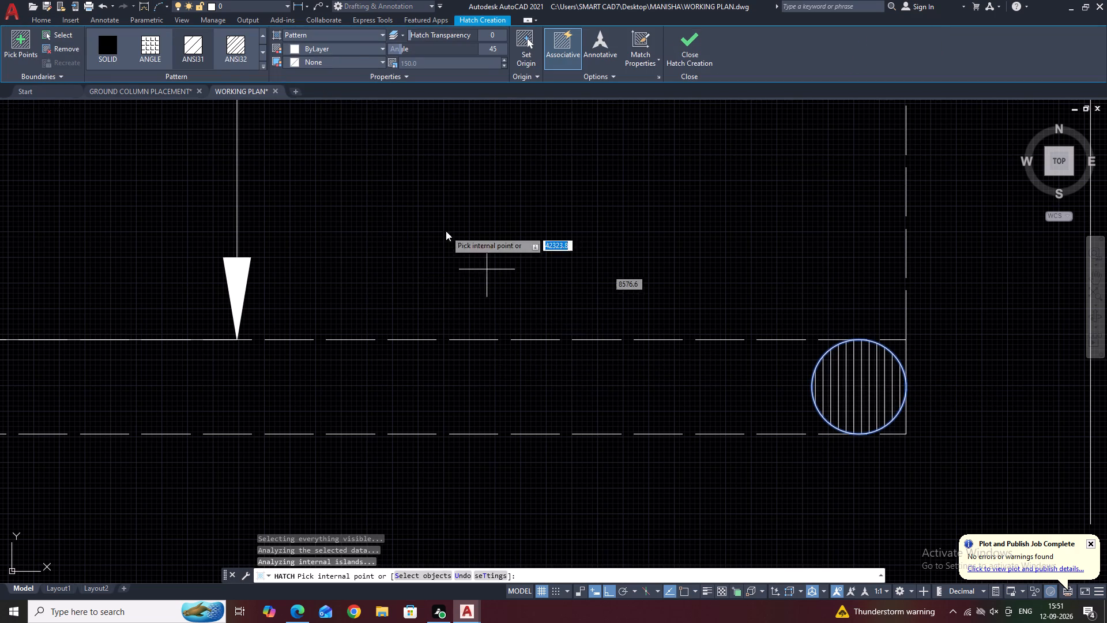
{"action": "left_click", "coordinate": [319, 39]}
{"action": "left_click", "coordinate": [318, 47]}
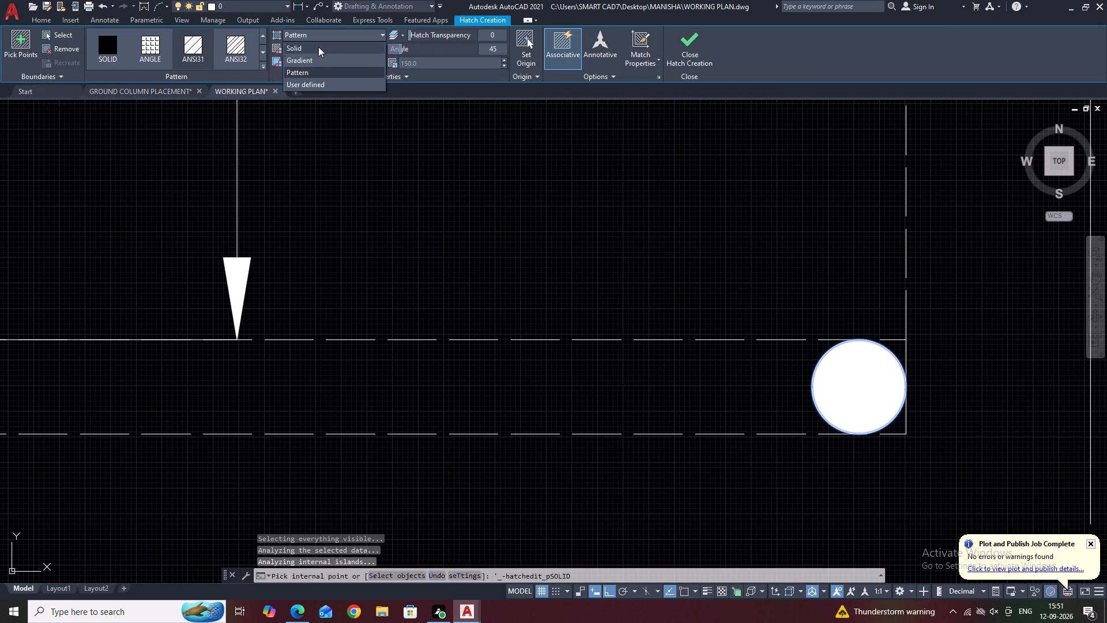
{"action": "key", "text": "Escape"}
Mirror the filled round column about a vertical axis through the midpoint of the strip's lower dashed line, keeping the original.
{"action": "scroll", "coordinate": [722, 354], "scroll_direction": "down", "scroll_amount": 3}
{"action": "left_click_drag", "start_coordinate": [709, 309], "coordinate": [720, 315]}
{"action": "left_click", "coordinate": [811, 396]}
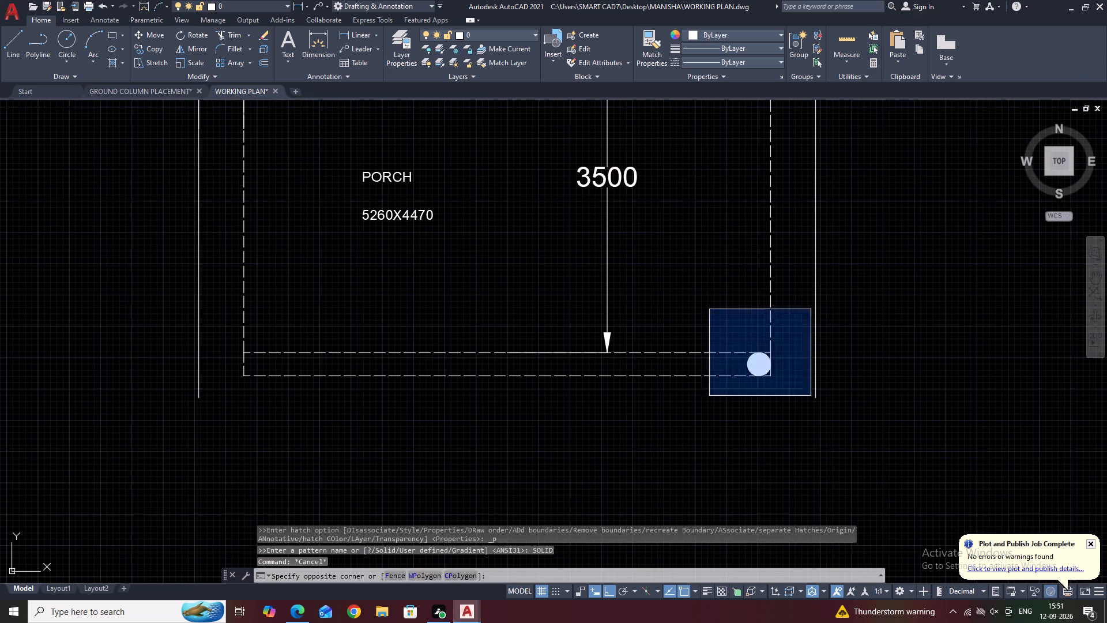
{"action": "middle_click_drag", "start_coordinate": [683, 273], "coordinate": [734, 366]}
{"action": "middle_click_drag", "start_coordinate": [825, 459], "coordinate": [744, 283]}
{"action": "scroll", "coordinate": [748, 306], "scroll_direction": "up", "scroll_amount": 3}
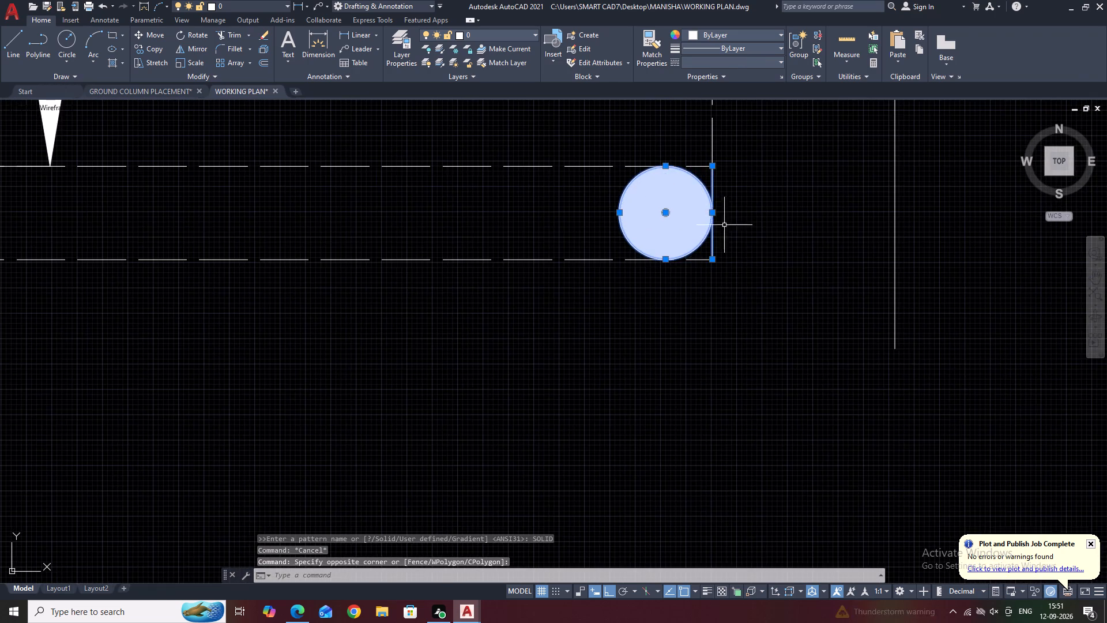
{"action": "middle_click_drag", "start_coordinate": [705, 202], "coordinate": [727, 279]}
{"action": "scroll", "coordinate": [704, 235], "scroll_direction": "up", "scroll_amount": 2, "text": "shift"}
{"action": "left_click", "coordinate": [792, 275], "text": "shift"}
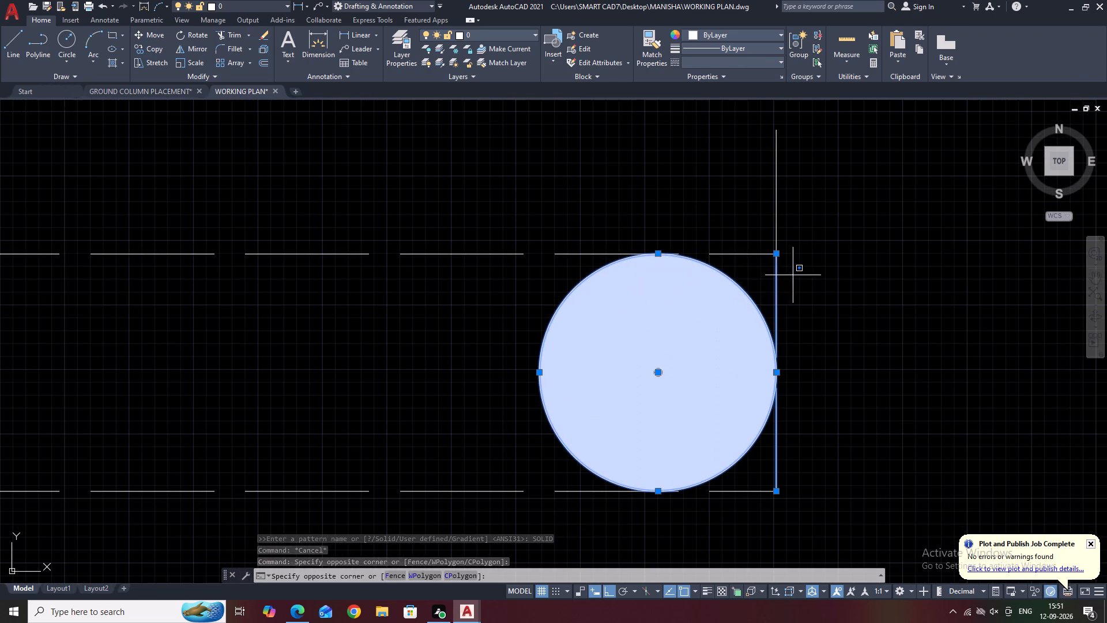
{"action": "left_click", "coordinate": [761, 256], "text": "shift"}
{"action": "scroll", "coordinate": [912, 226], "scroll_direction": "down", "scroll_amount": 5}
{"action": "middle_click_drag", "start_coordinate": [825, 219], "coordinate": [849, 332]}
{"action": "key", "text": "m"}
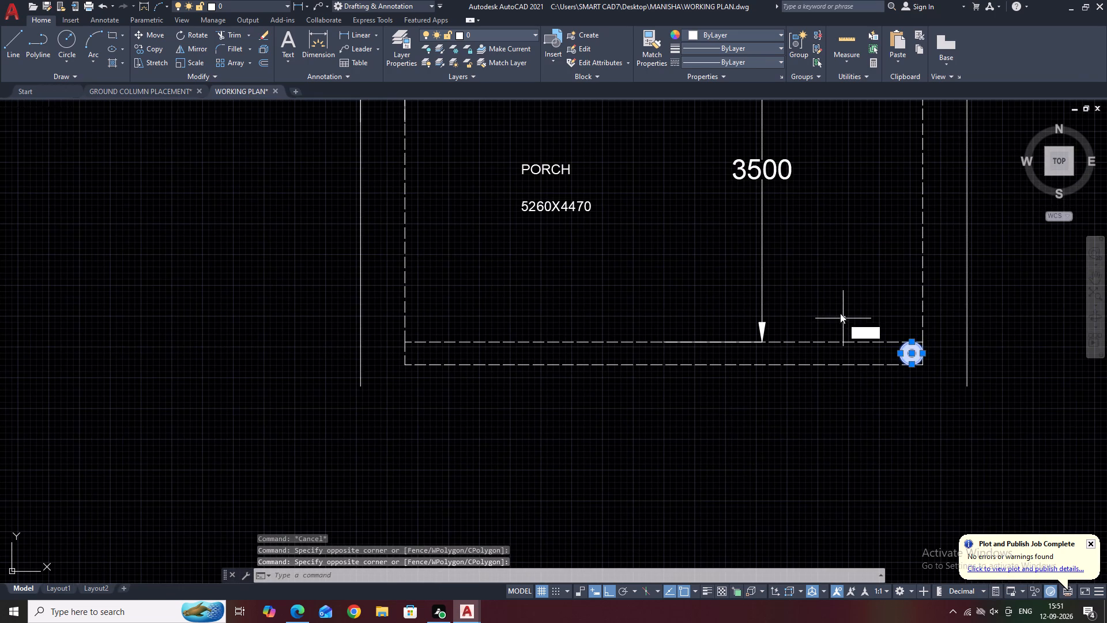
{"action": "key", "text": "i"}
{"action": "key", "text": "space"}
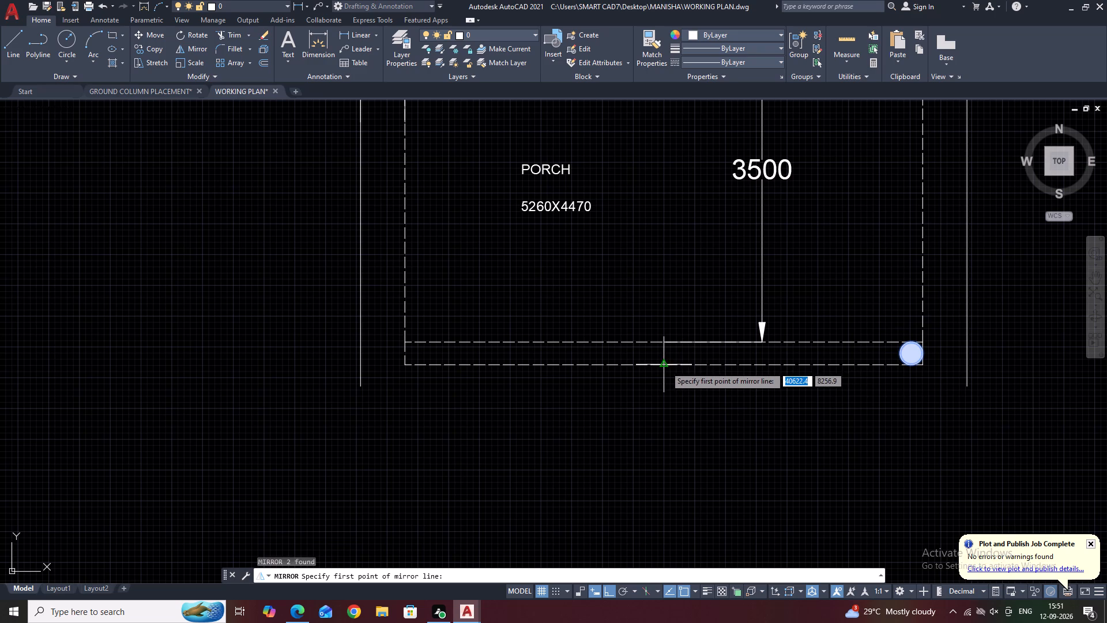
{"action": "left_click", "coordinate": [663, 366]}
{"action": "left_click", "coordinate": [649, 206]}
{"action": "left_click_drag", "start_coordinate": [669, 249], "coordinate": [649, 206]}
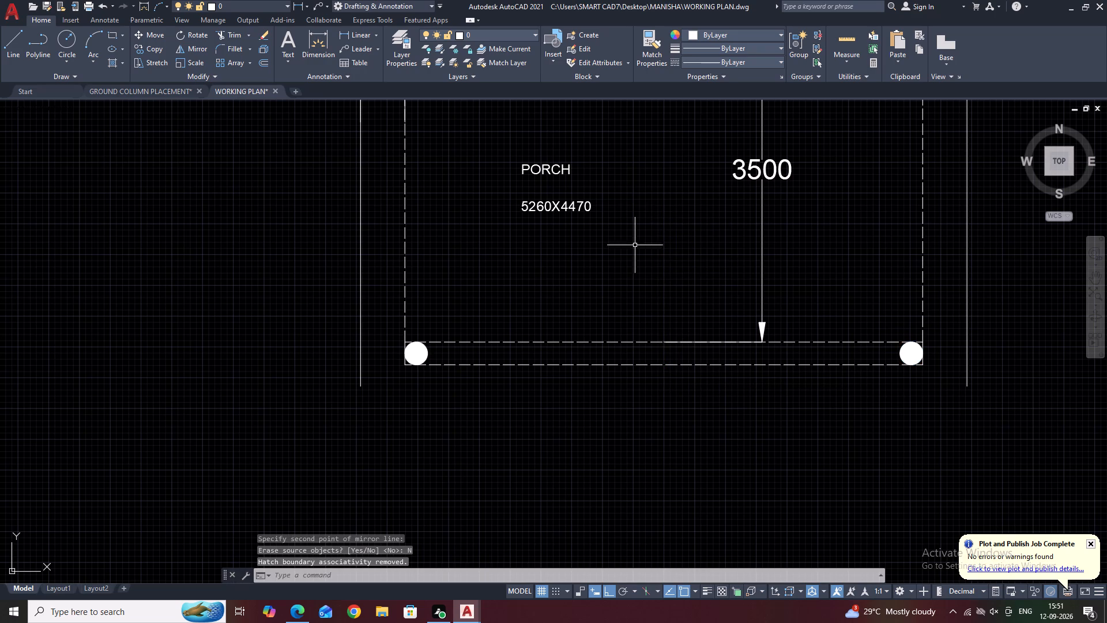
Offset the lower dashed line of the porch's bottom strip 1000 downward.
{"action": "middle_click_drag", "start_coordinate": [361, 267], "coordinate": [552, 316]}
{"action": "middle_click_drag", "start_coordinate": [521, 273], "coordinate": [551, 334]}
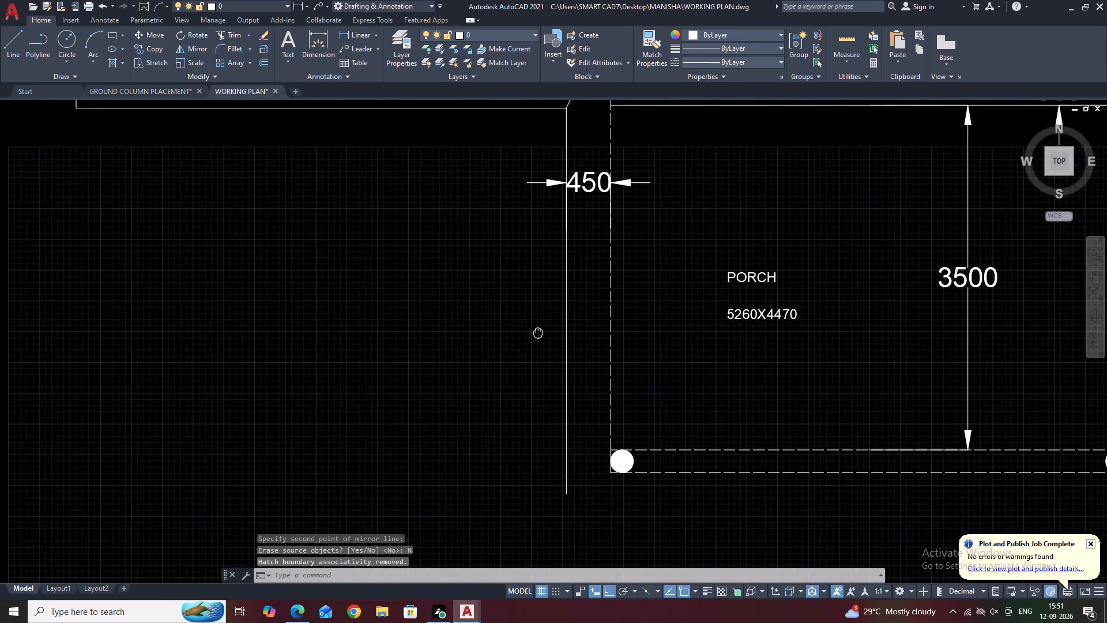
{"action": "middle_click_drag", "start_coordinate": [551, 334], "coordinate": [561, 309]}
{"action": "middle_click_drag", "start_coordinate": [583, 376], "coordinate": [546, 264]}
{"action": "scroll", "coordinate": [546, 264], "scroll_direction": "down", "scroll_amount": 3}
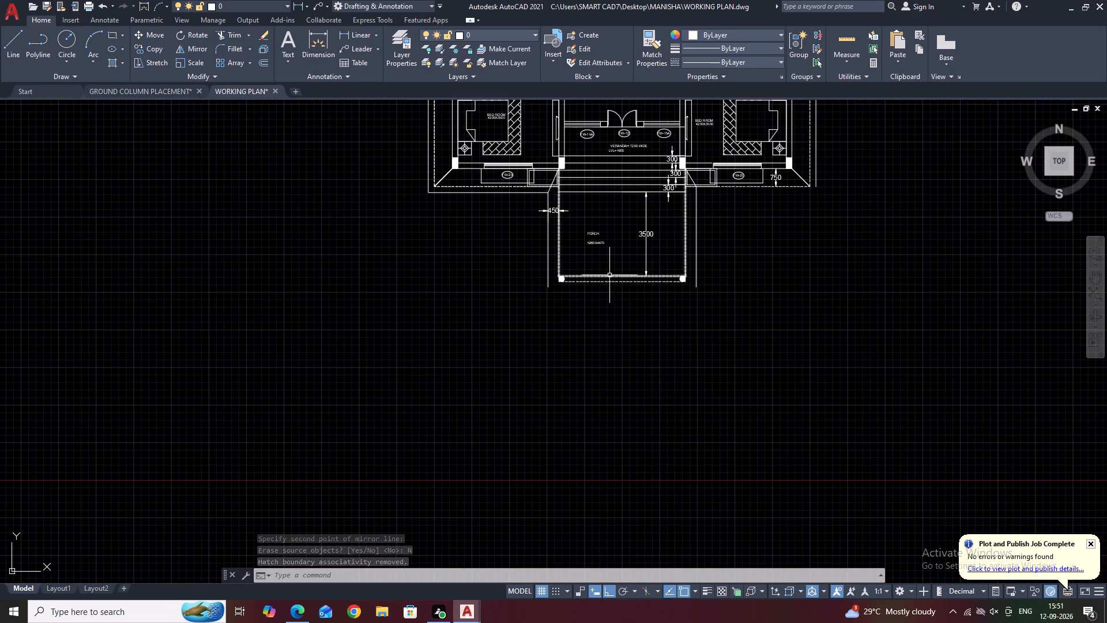
{"action": "left_click", "coordinate": [624, 280]}
{"action": "middle_click_drag", "start_coordinate": [620, 300], "coordinate": [648, 348]}
{"action": "key", "text": "o"}
{"action": "key", "text": "space"}
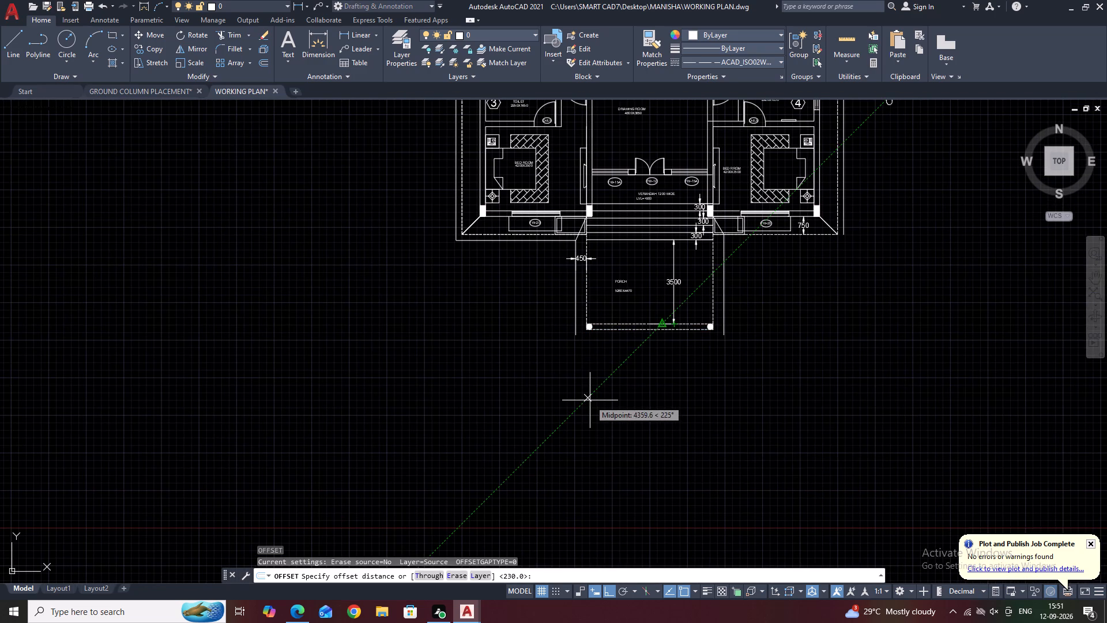
{"action": "type", "text": "1000"}
{"action": "key", "text": "Return"}
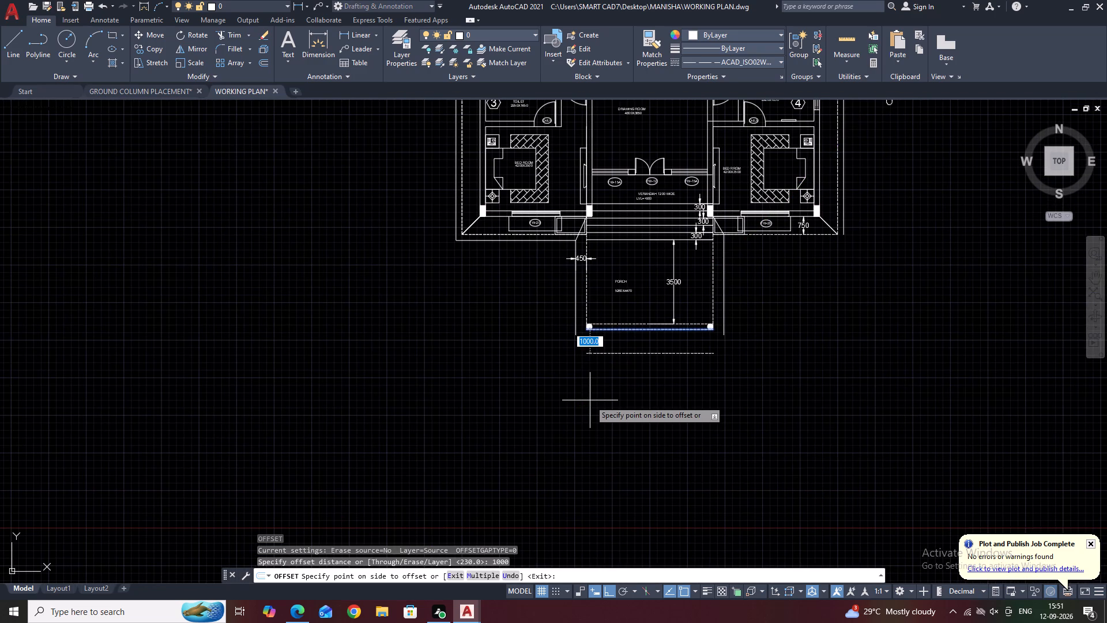
{"action": "left_click", "coordinate": [590, 400]}
{"action": "key", "text": "Escape"}
Match the new offset line below the porch to the properties of the porch's left outer solid line.
{"action": "scroll", "coordinate": [601, 365], "scroll_direction": "up", "scroll_amount": 2}
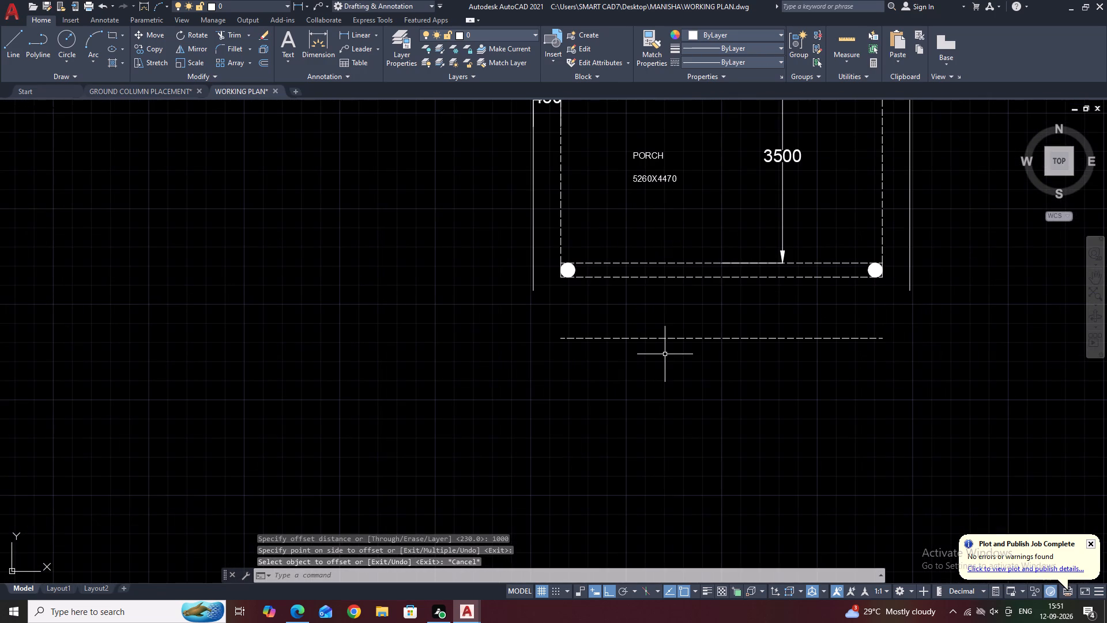
{"action": "key", "text": "m"}
{"action": "key", "text": "a"}
{"action": "key", "text": "space"}
{"action": "left_click", "coordinate": [533, 274]}
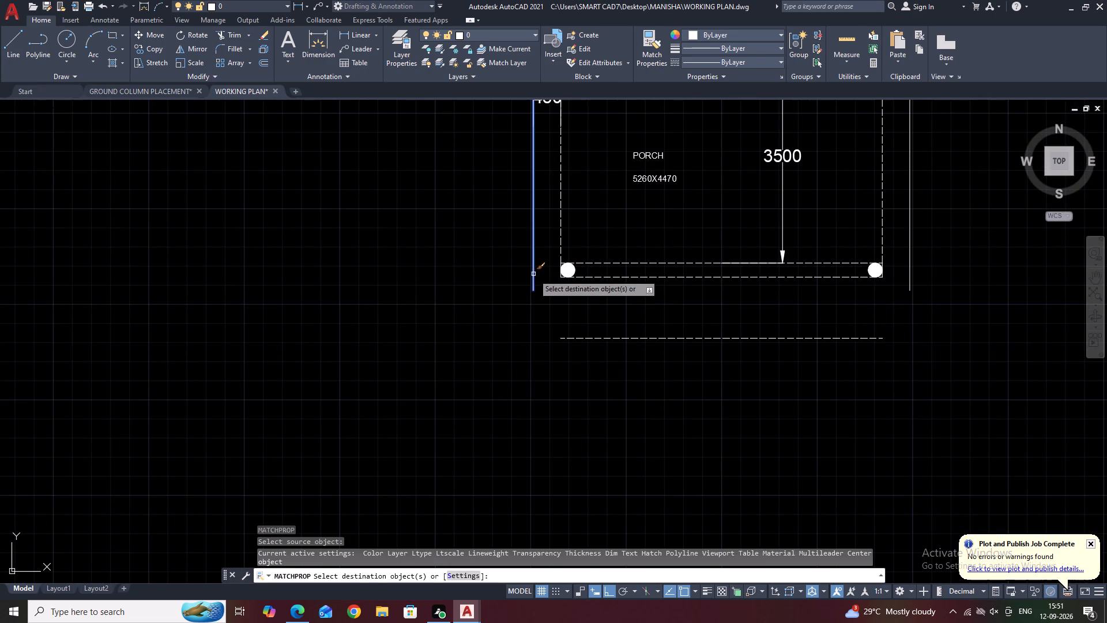
{"action": "left_click", "coordinate": [581, 338]}
{"action": "key", "text": "Escape"}
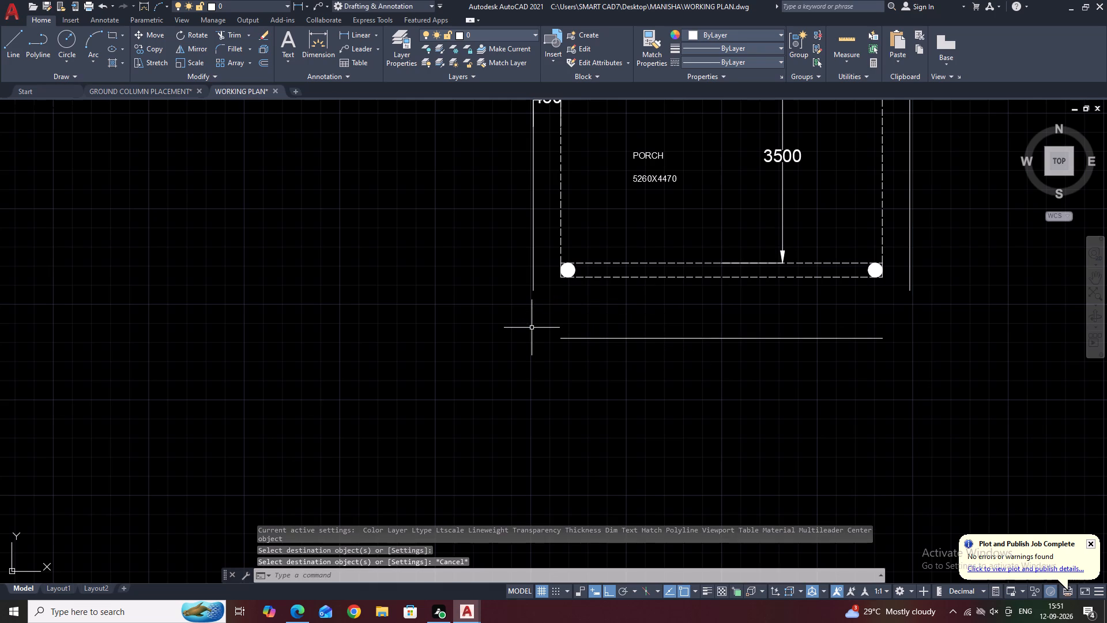
Fillet the new bottom line with the porch's left and right outer lines to close both lower corners sharply.
{"action": "key", "text": "f"}
{"action": "key", "text": "space"}
{"action": "left_click", "coordinate": [532, 283]}
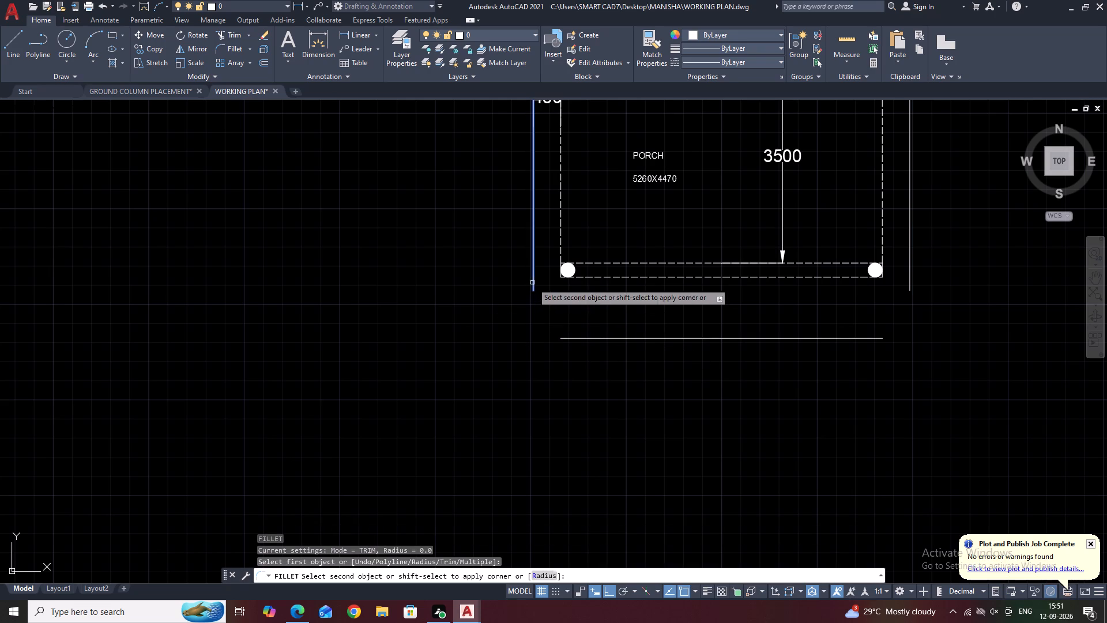
{"action": "left_click", "coordinate": [567, 337]}
{"action": "middle_click_drag", "start_coordinate": [583, 304], "coordinate": [426, 347]}
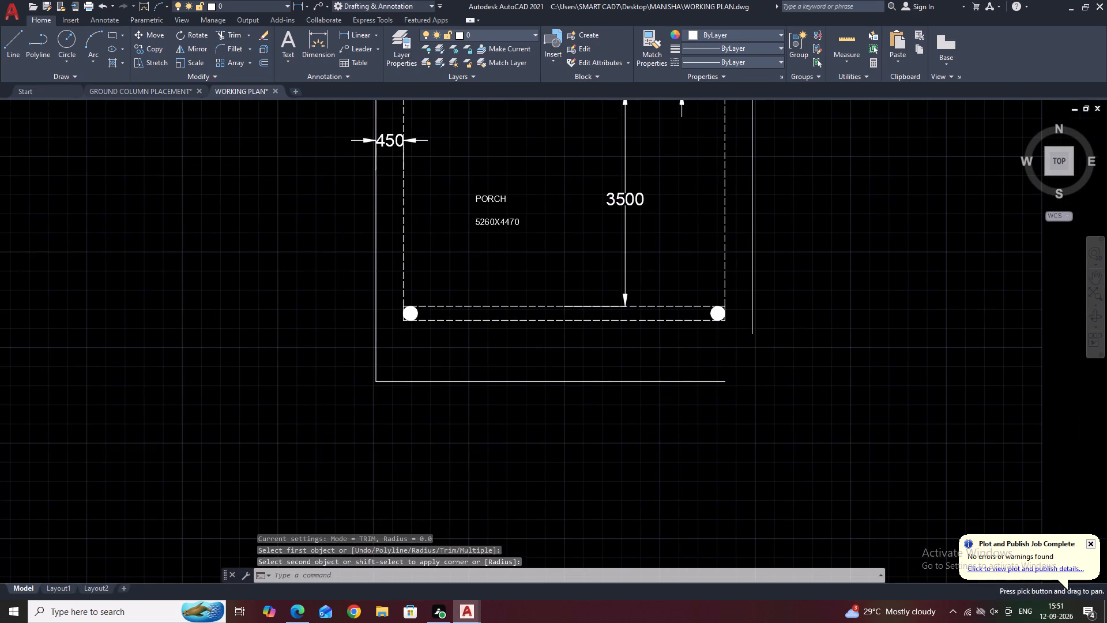
{"action": "key", "text": "space"}
{"action": "left_click", "coordinate": [752, 324]}
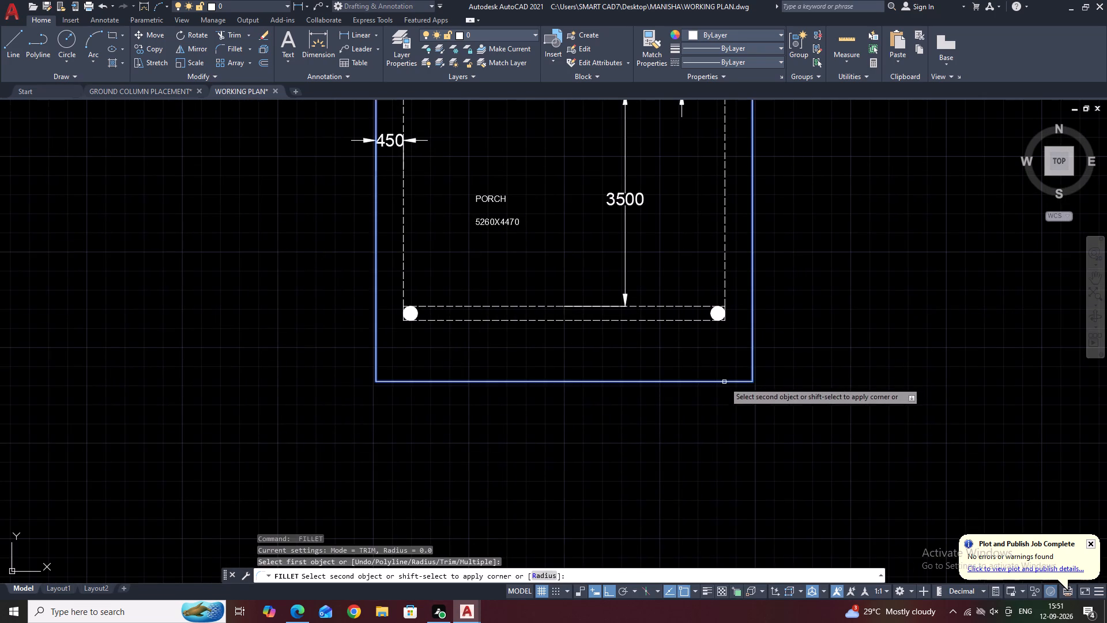
{"action": "left_click", "coordinate": [724, 382]}
Draw a diagonal line from the dashed strip's lower-left corner to the lower-left corner of the outer porch outline.
{"action": "middle_click_drag", "start_coordinate": [632, 337], "coordinate": [647, 380]}
{"action": "scroll", "coordinate": [647, 380], "scroll_direction": "down", "scroll_amount": 2}
{"action": "middle_click_drag", "start_coordinate": [652, 387], "coordinate": [695, 400]}
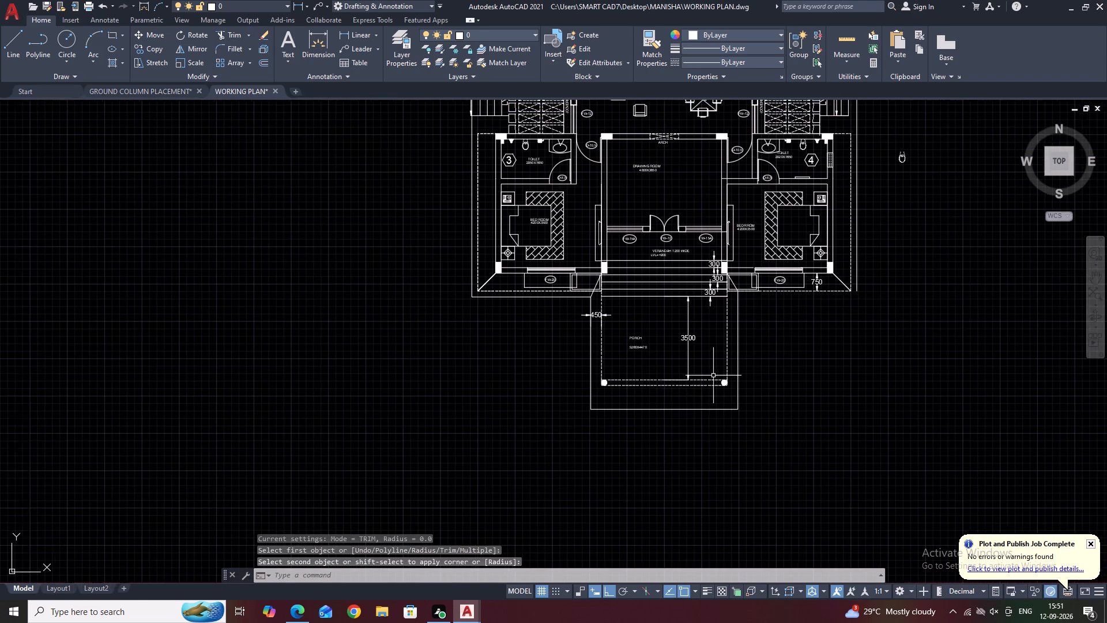
{"action": "scroll", "coordinate": [623, 397], "scroll_direction": "up", "scroll_amount": 2}
{"action": "middle_click_drag", "start_coordinate": [601, 401], "coordinate": [680, 334]}
{"action": "type", "text": "L"}
{"action": "key", "text": "space"}
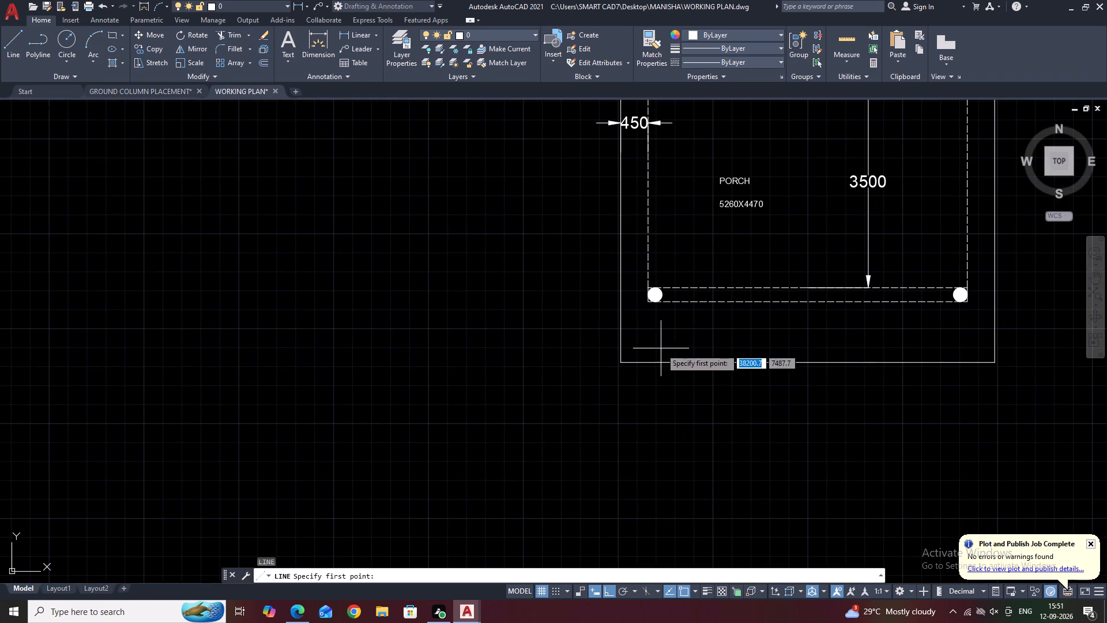
{"action": "scroll", "coordinate": [646, 301], "scroll_direction": "up", "scroll_amount": 3}
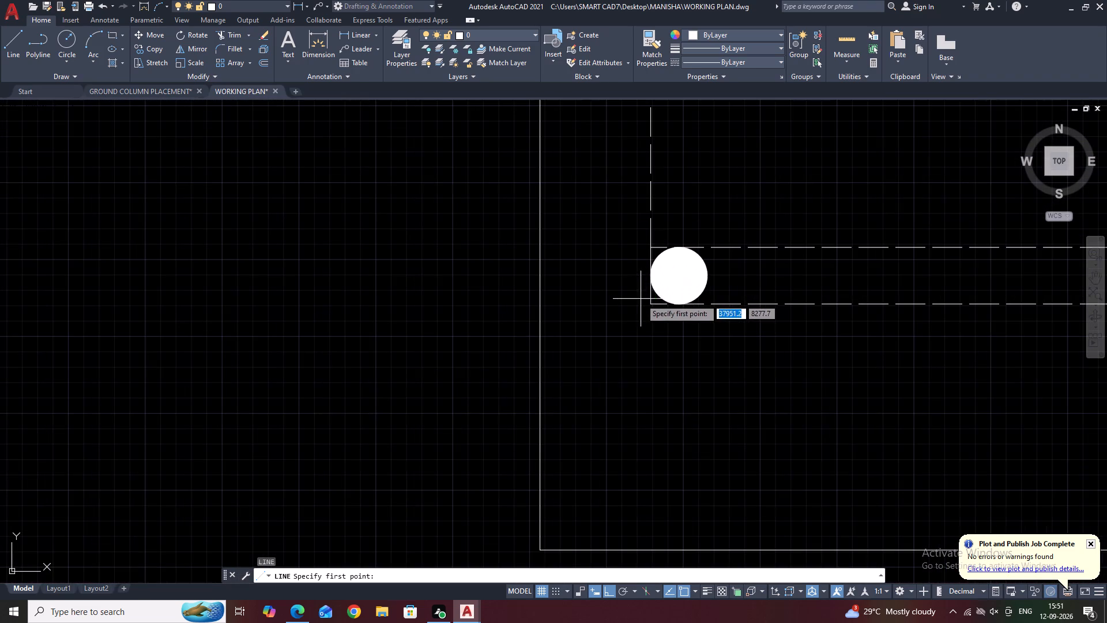
{"action": "left_click", "coordinate": [648, 304]}
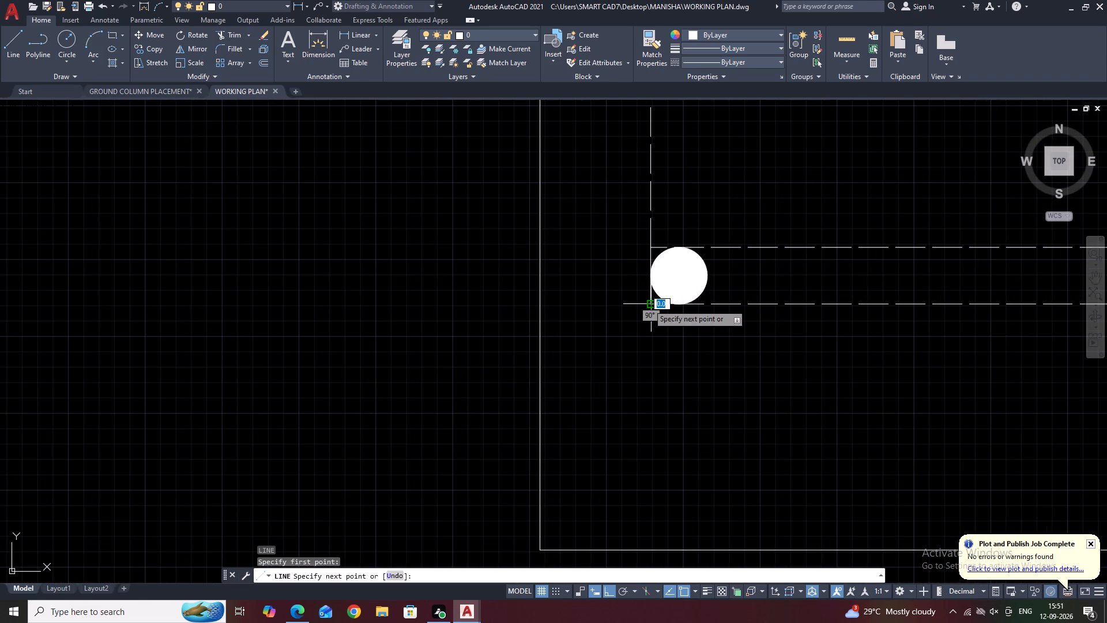
{"action": "left_click", "coordinate": [544, 551]}
{"action": "key", "text": "space"}
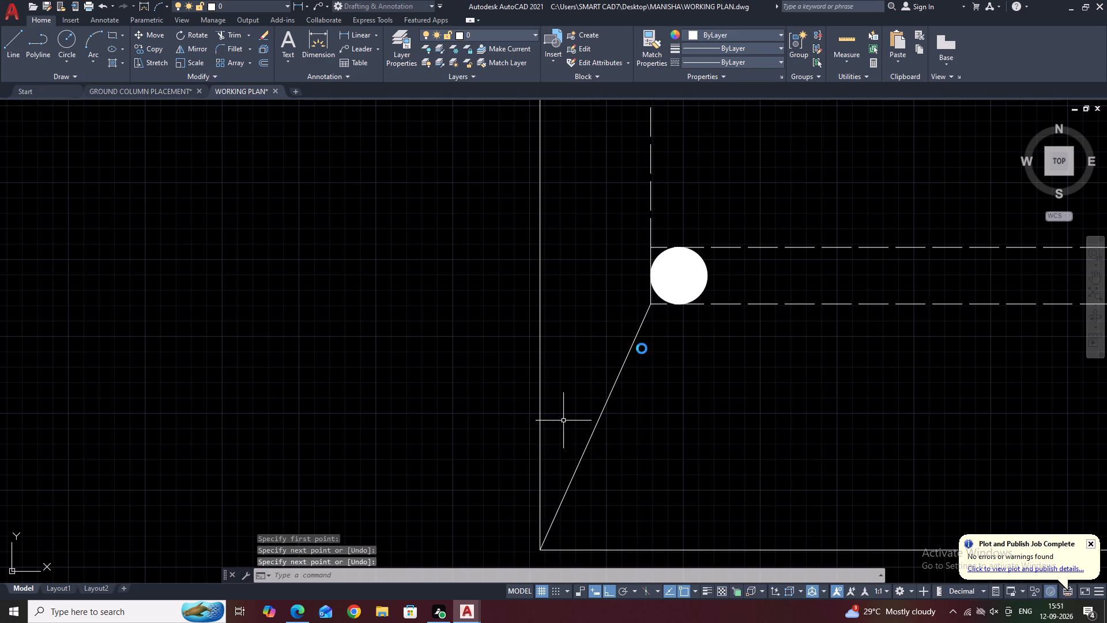
Draw a diagonal line from the dashed strip's lower-right corner to the lower-right corner of the outer porch outline.
{"action": "middle_click_drag", "start_coordinate": [691, 351], "coordinate": [392, 245]}
{"action": "scroll", "coordinate": [389, 244], "scroll_direction": "down", "scroll_amount": 2}
{"action": "middle_click_drag", "start_coordinate": [653, 229], "coordinate": [521, 268]}
{"action": "key", "text": "space"}
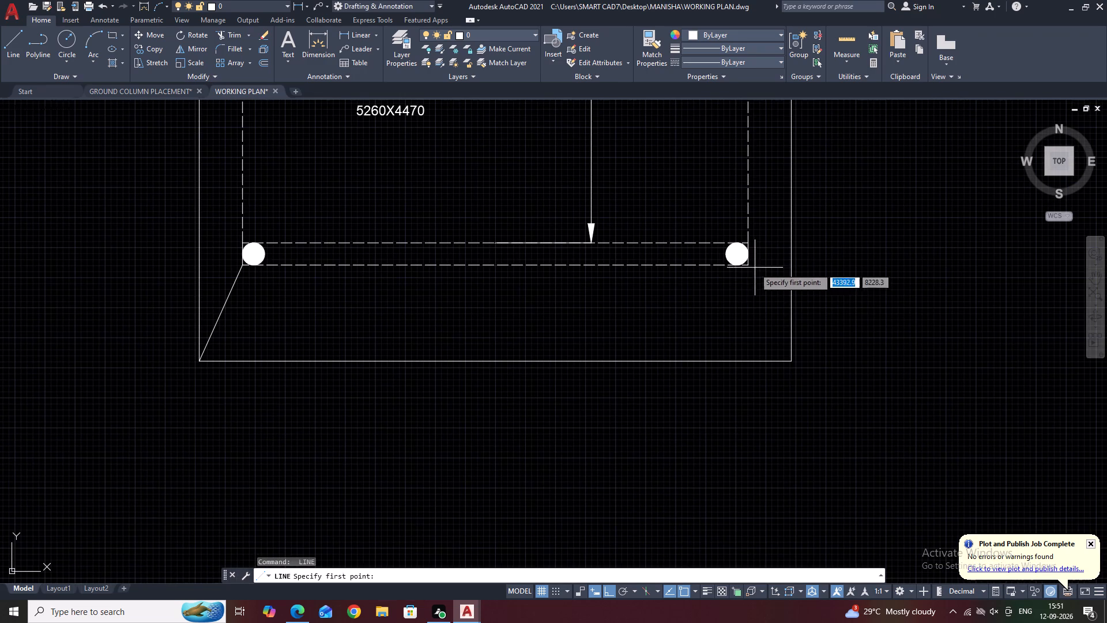
{"action": "left_click", "coordinate": [750, 264]}
{"action": "left_click", "coordinate": [787, 361]}
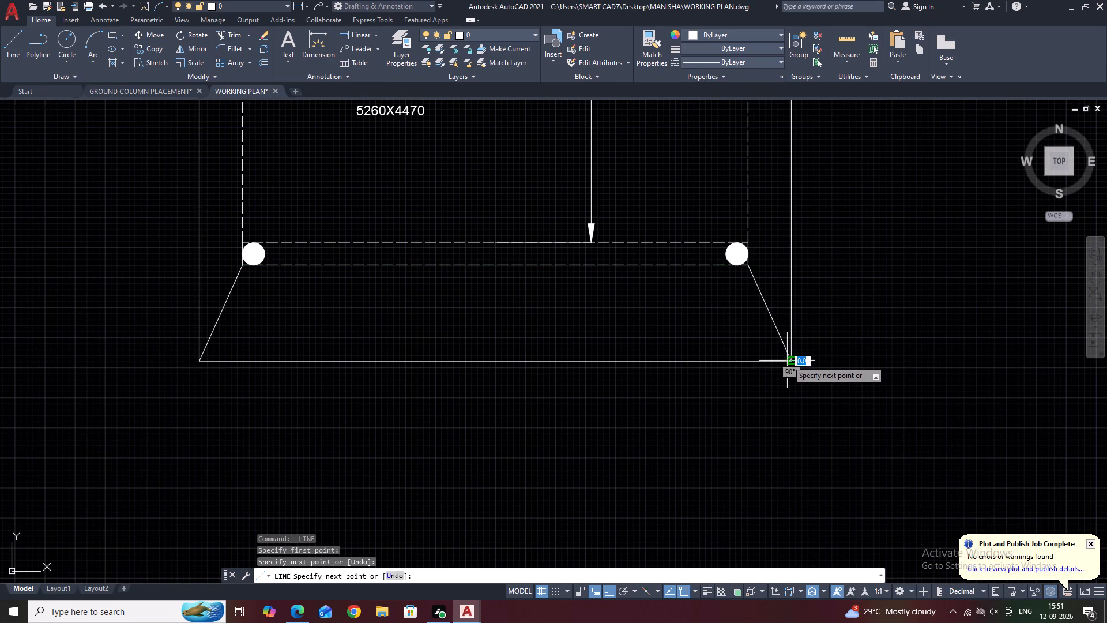
{"action": "key", "text": "Escape"}
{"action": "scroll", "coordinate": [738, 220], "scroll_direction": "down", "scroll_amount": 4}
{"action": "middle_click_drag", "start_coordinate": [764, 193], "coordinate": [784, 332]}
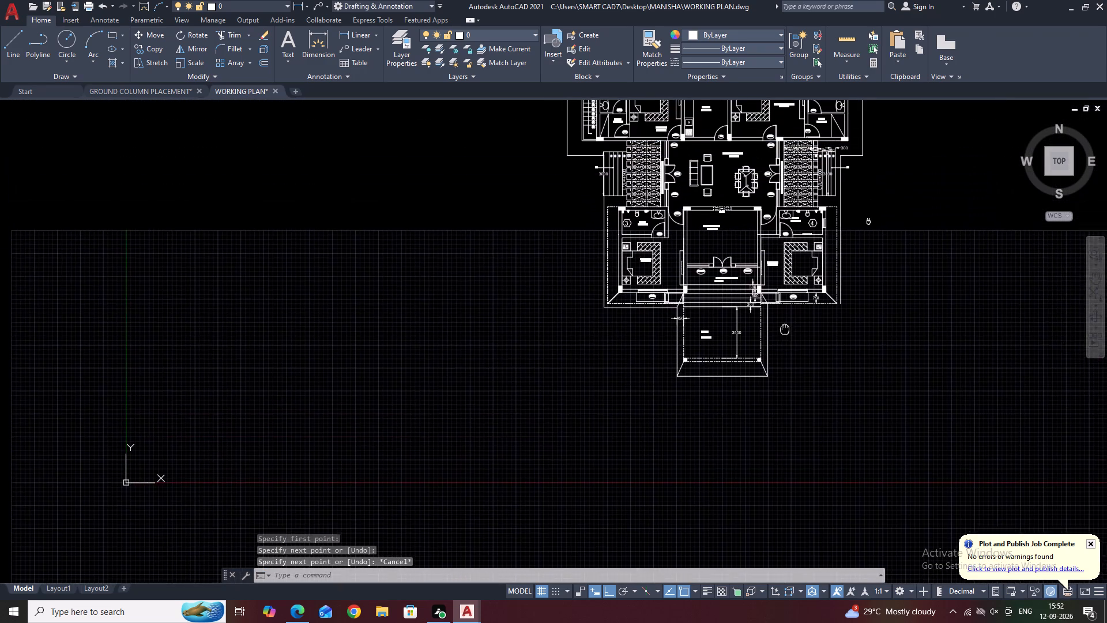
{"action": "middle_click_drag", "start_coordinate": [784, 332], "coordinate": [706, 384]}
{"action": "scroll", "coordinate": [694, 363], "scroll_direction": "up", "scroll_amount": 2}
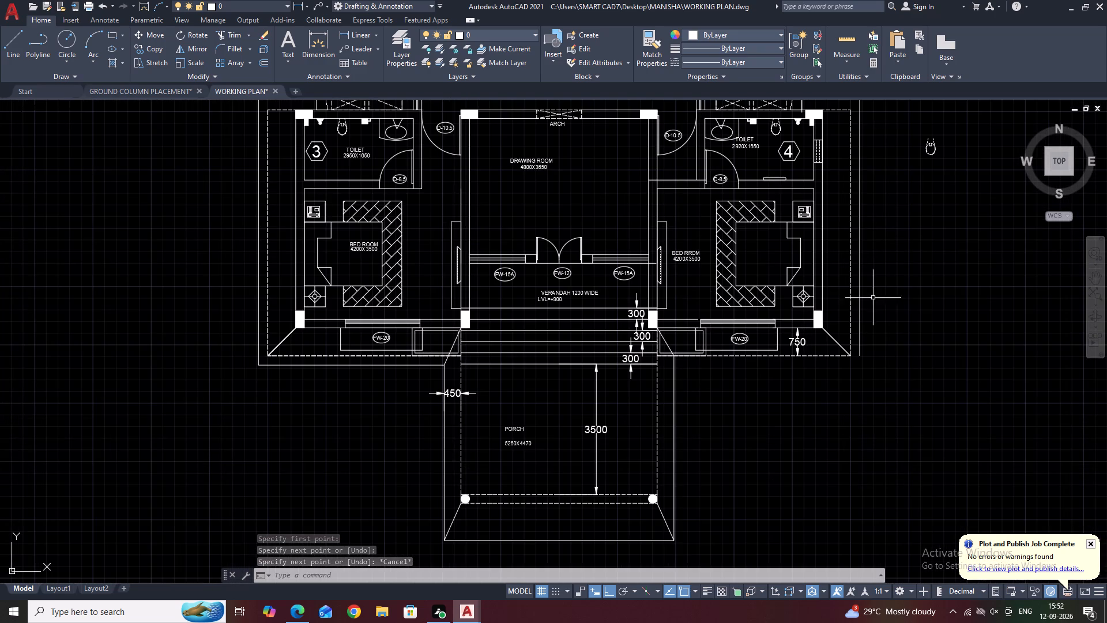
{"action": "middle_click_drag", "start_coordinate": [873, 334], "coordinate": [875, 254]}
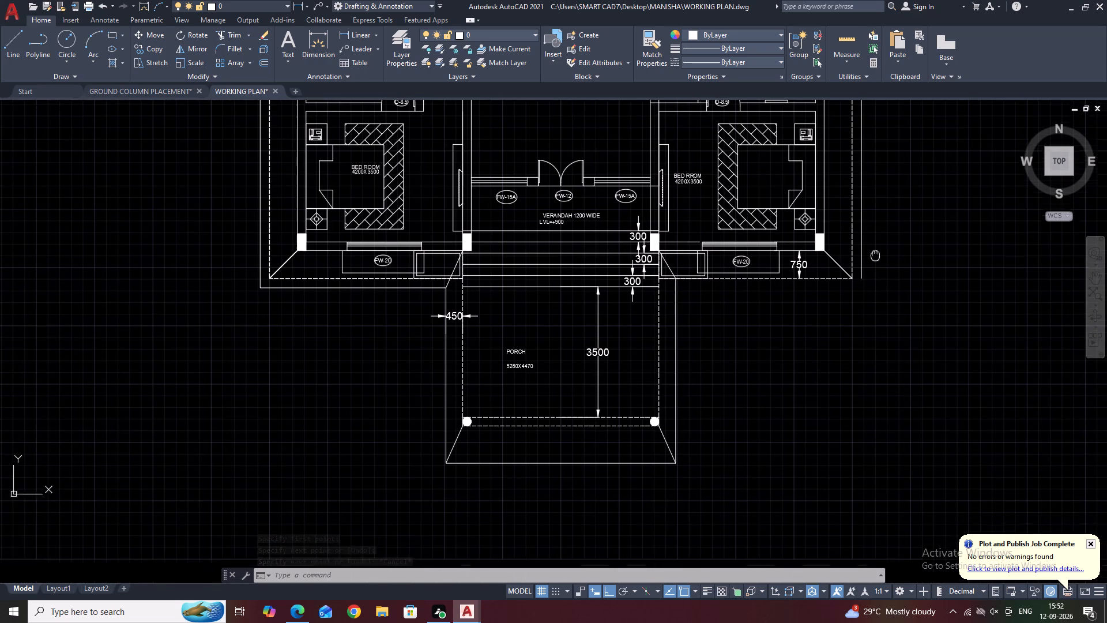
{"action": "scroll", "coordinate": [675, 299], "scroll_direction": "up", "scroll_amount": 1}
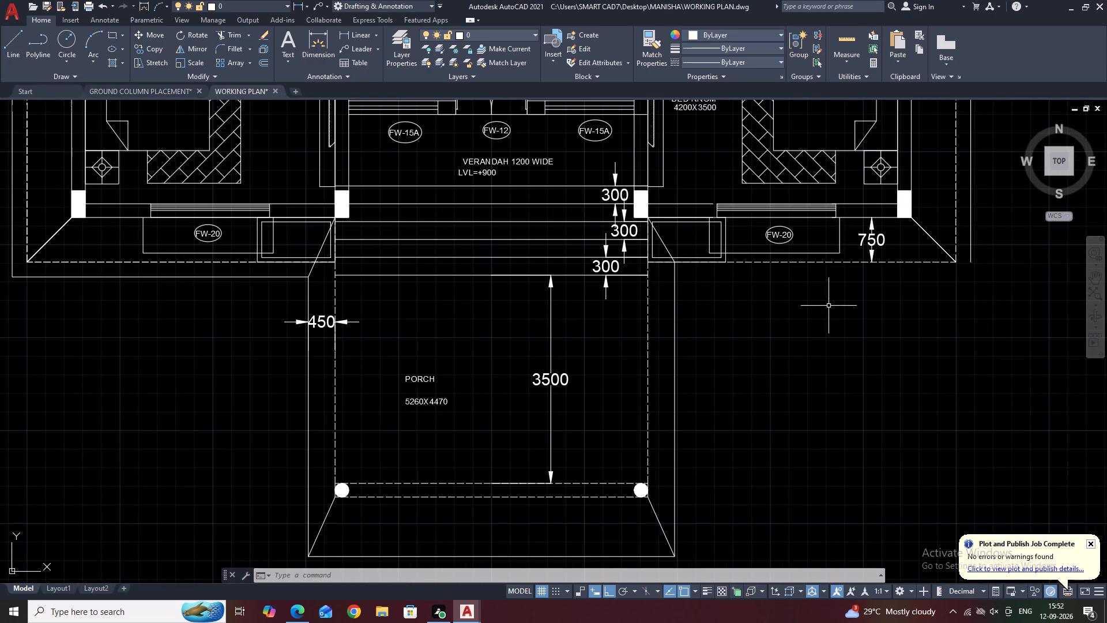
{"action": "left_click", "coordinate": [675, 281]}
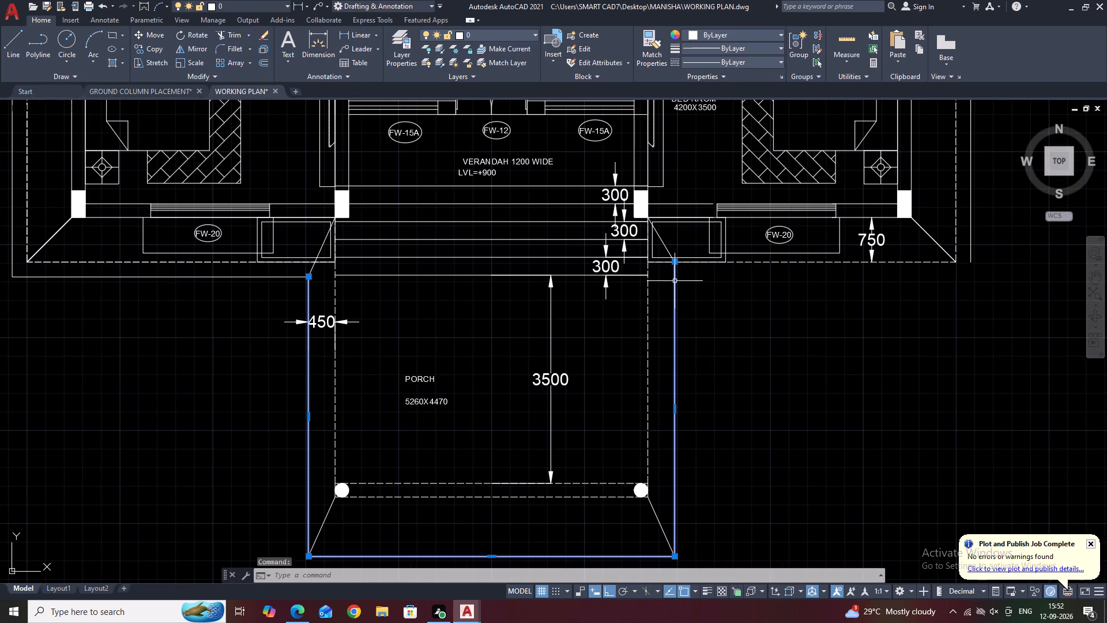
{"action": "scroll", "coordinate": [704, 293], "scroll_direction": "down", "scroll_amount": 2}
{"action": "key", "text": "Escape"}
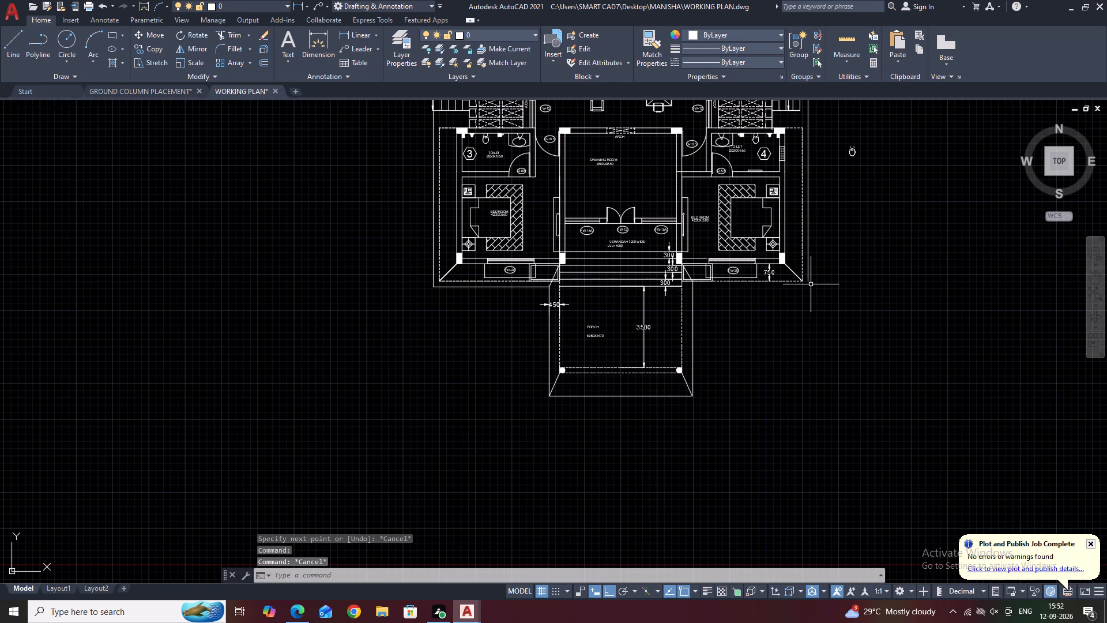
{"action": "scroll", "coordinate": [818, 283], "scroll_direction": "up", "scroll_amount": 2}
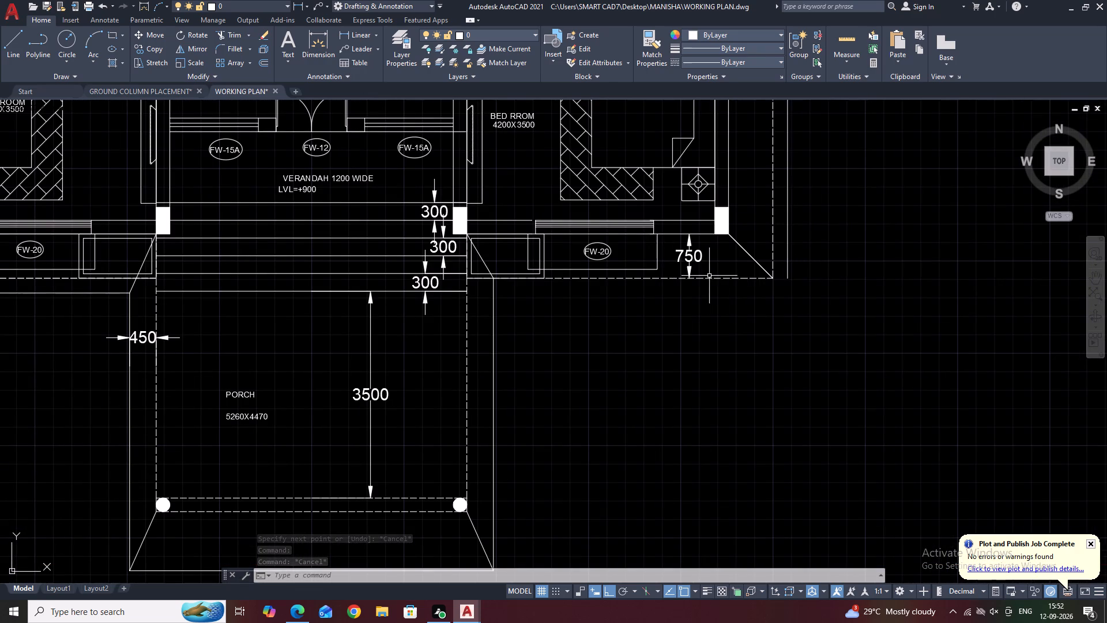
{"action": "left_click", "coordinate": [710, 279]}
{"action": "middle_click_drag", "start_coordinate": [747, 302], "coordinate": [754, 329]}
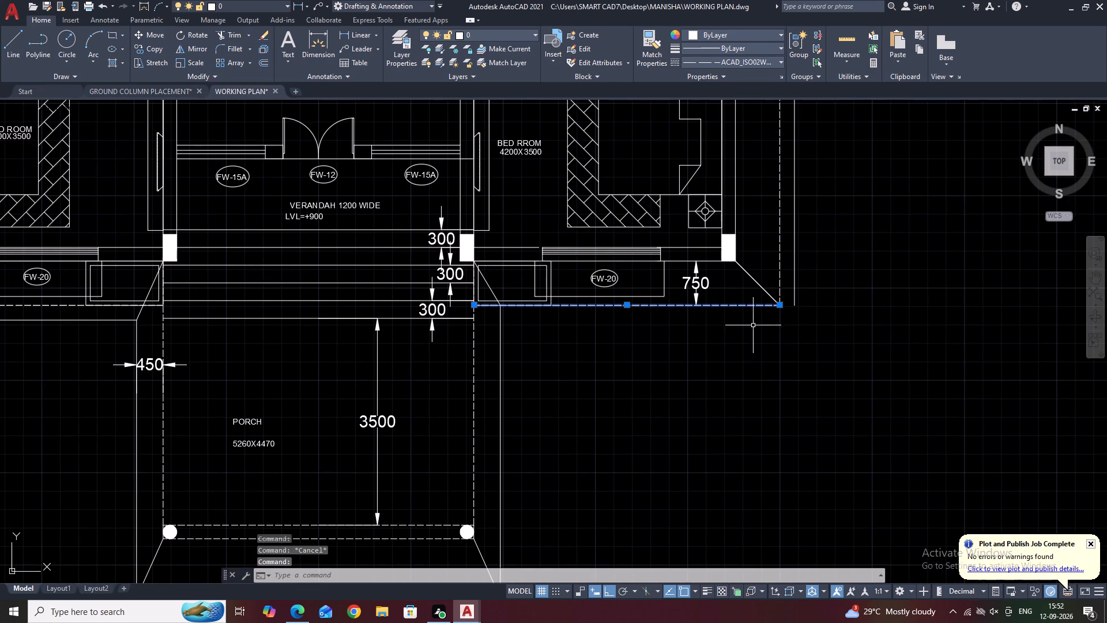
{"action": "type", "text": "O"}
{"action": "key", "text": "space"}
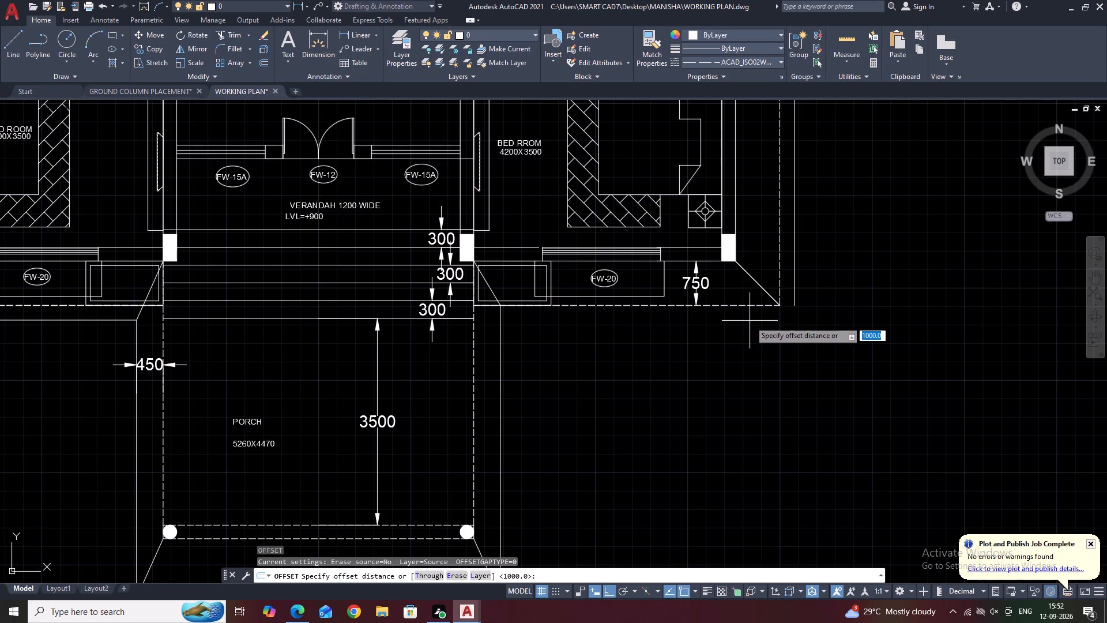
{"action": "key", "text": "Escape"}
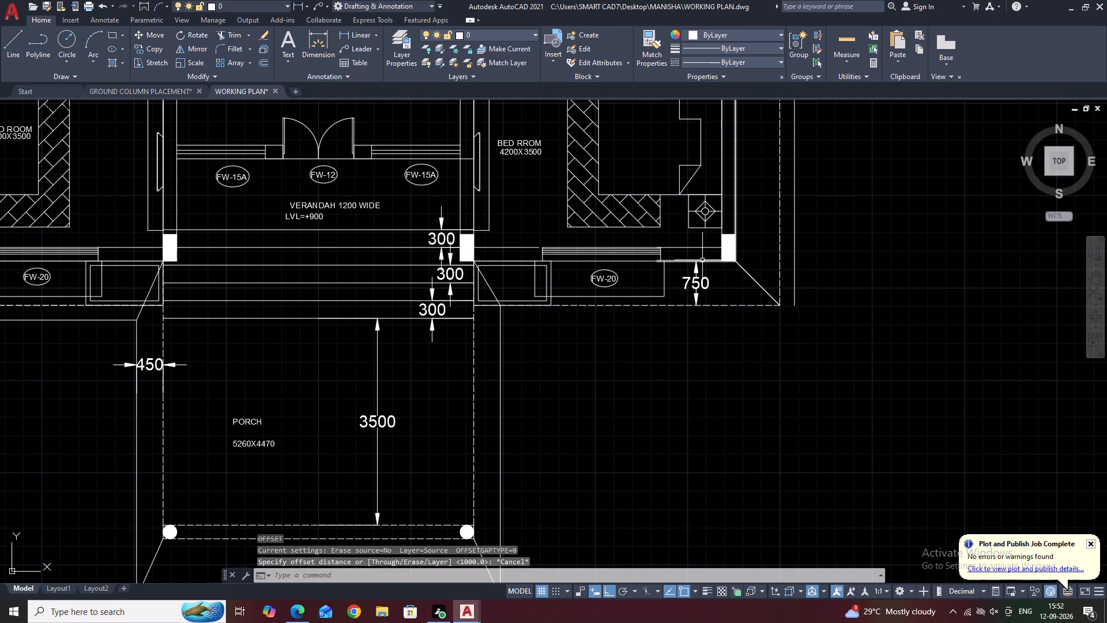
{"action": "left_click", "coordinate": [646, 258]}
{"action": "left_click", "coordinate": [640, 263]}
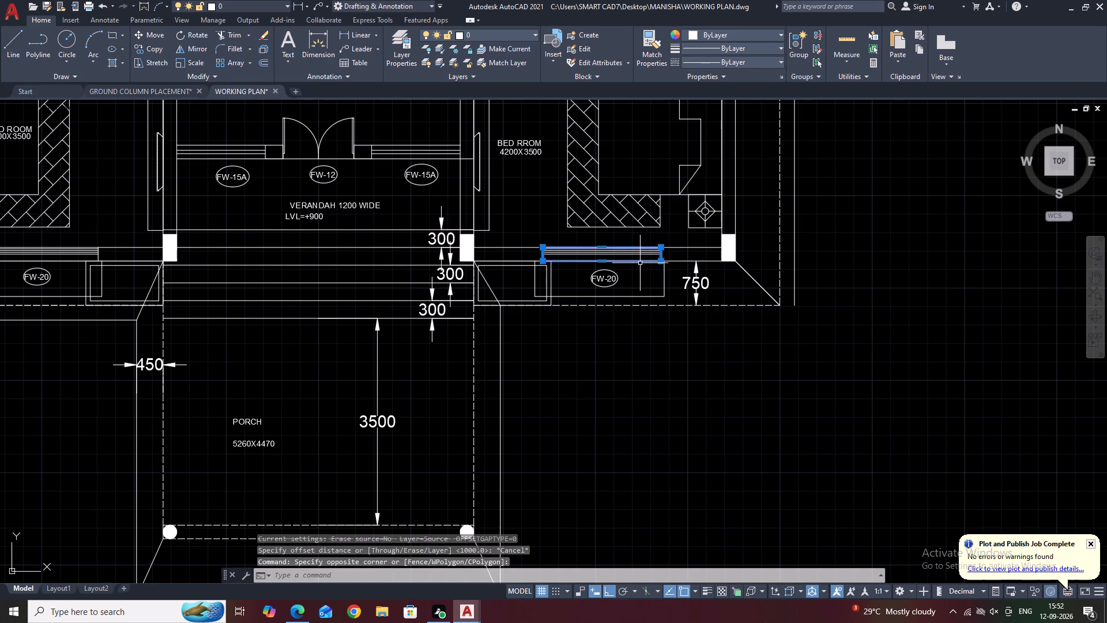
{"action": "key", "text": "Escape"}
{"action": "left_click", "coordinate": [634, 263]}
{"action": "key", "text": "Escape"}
Draw a horizontal line from the porch outline's upper-right corner to the lower end of the building's right outer line.
{"action": "middle_click_drag", "start_coordinate": [710, 302], "coordinate": [746, 245]}
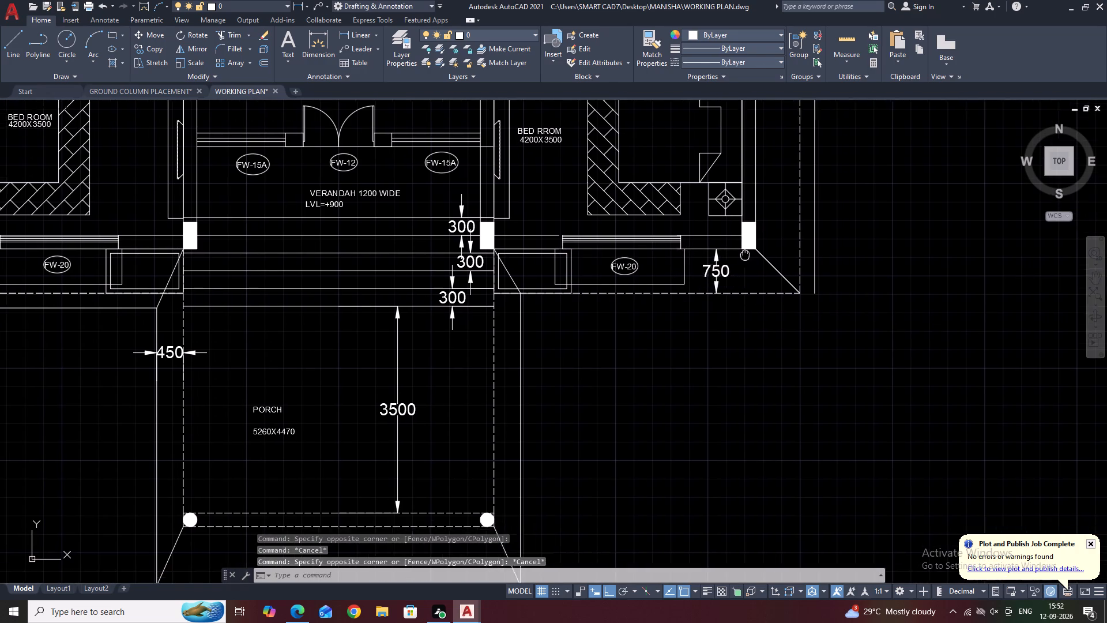
{"action": "middle_click_drag", "start_coordinate": [746, 245], "coordinate": [749, 213]}
{"action": "type", "text": "L"}
{"action": "key", "text": "space"}
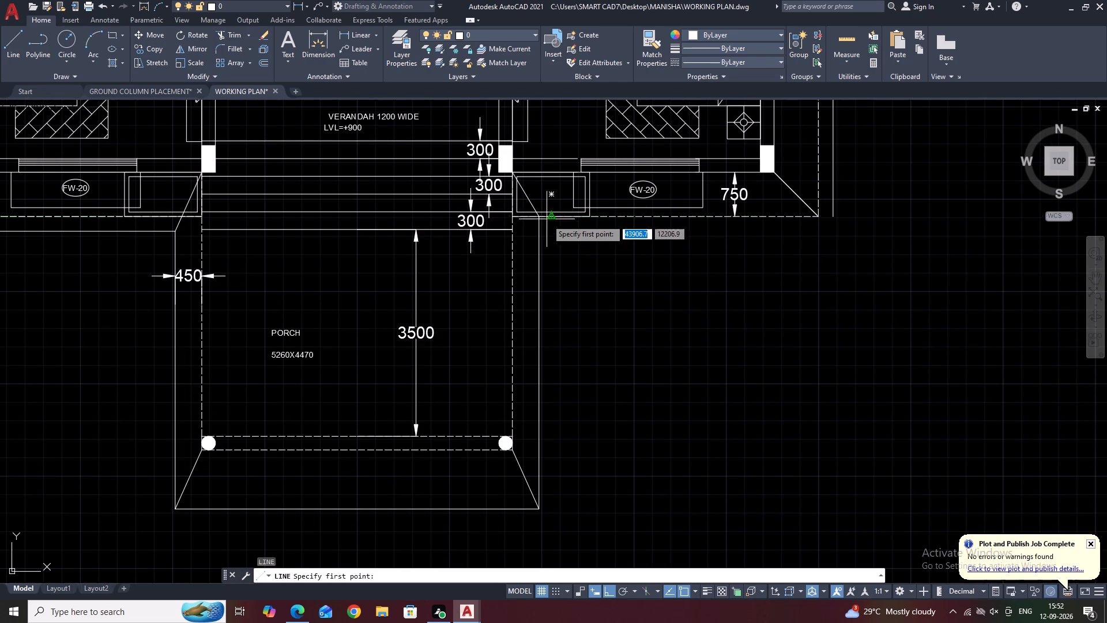
{"action": "left_click", "coordinate": [541, 216]}
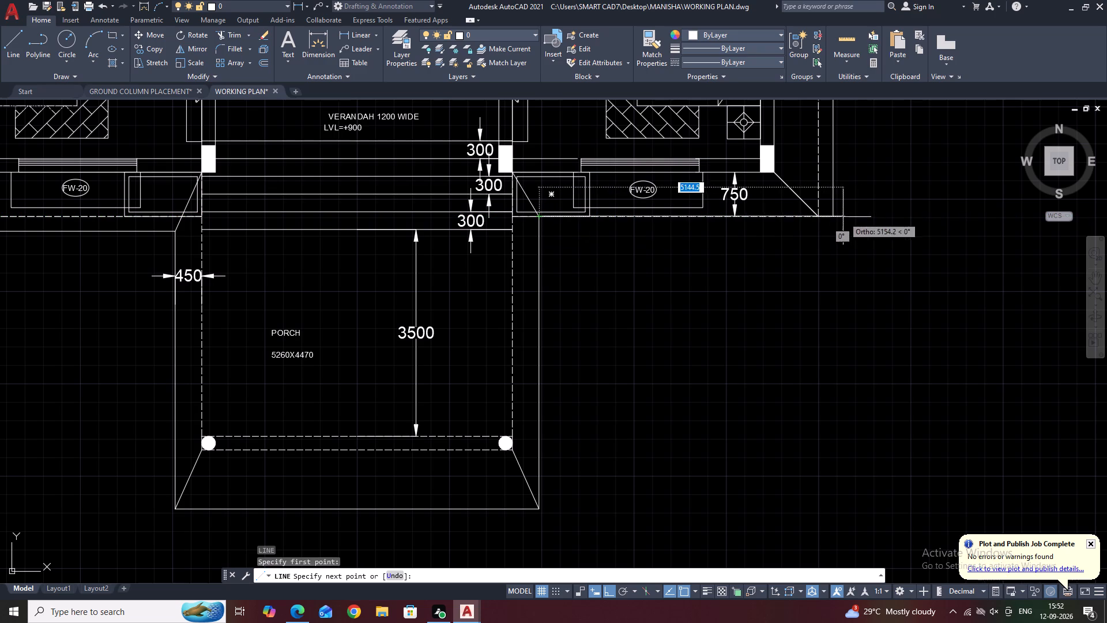
{"action": "left_click", "coordinate": [835, 217]}
{"action": "key", "text": "Escape"}
{"action": "left_click", "coordinate": [788, 214]}
{"action": "key", "text": "Escape"}
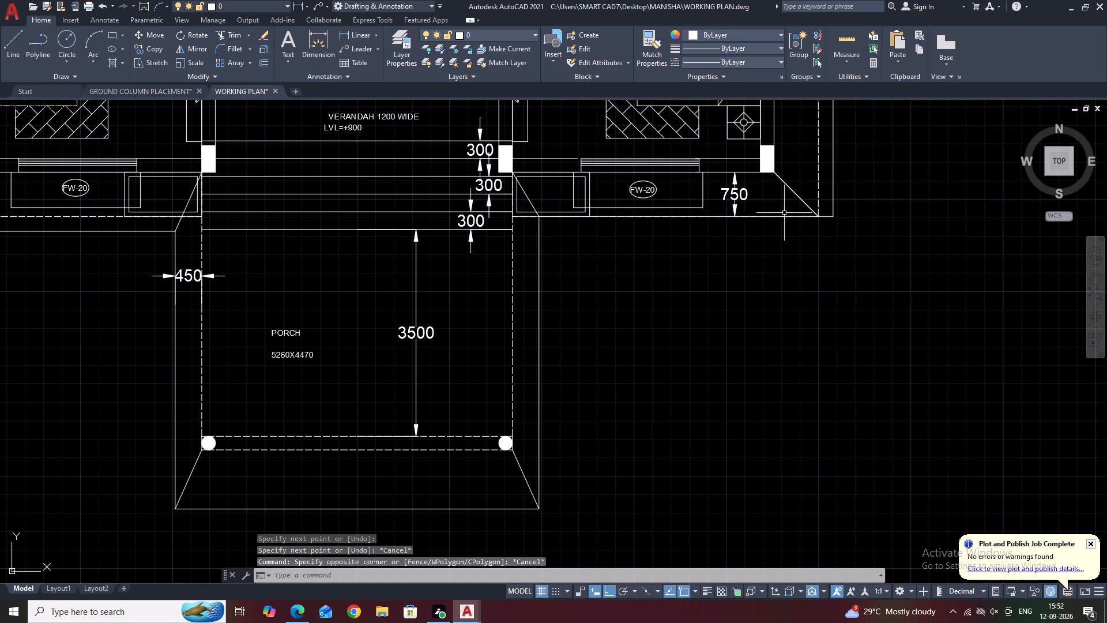
Offset the new horizontal line 250 downward, away from the right bedroom.
{"action": "left_click", "coordinate": [784, 218]}
{"action": "key", "text": "o"}
{"action": "key", "text": "space"}
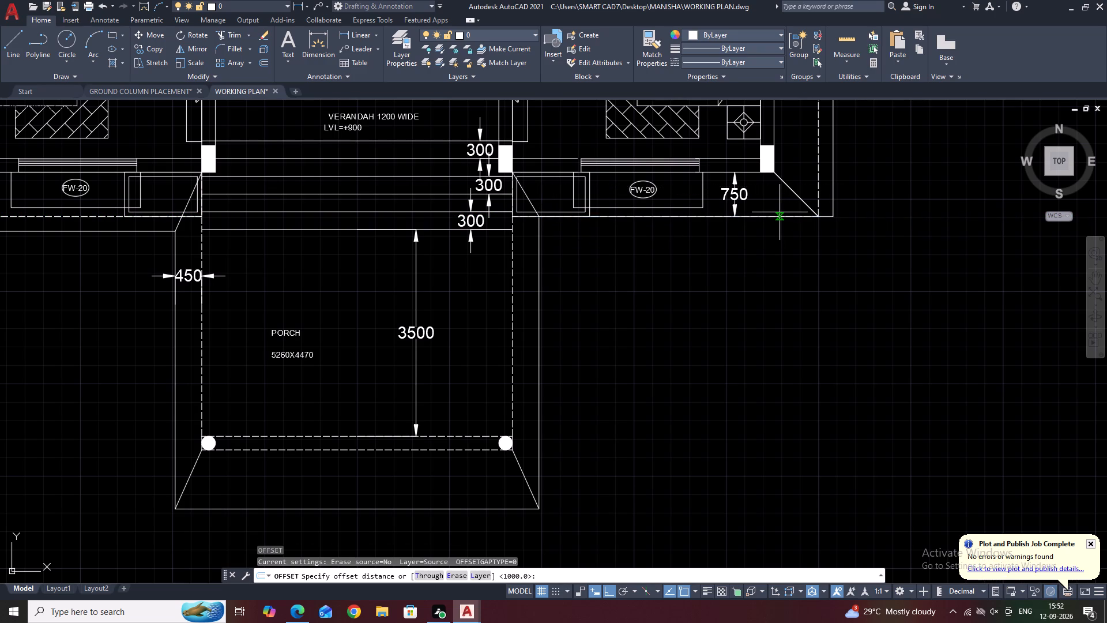
{"action": "key", "text": "2"}
{"action": "key", "text": "5"}
{"action": "key", "text": "0"}
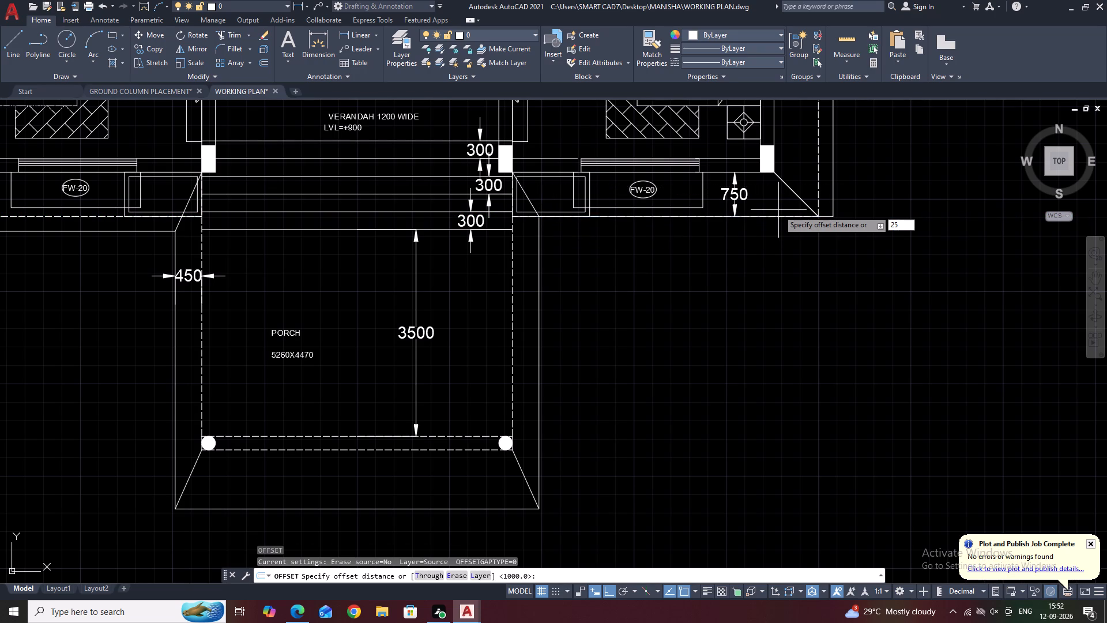
{"action": "key", "text": "space"}
{"action": "left_click", "coordinate": [771, 253]}
{"action": "key", "text": "Escape"}
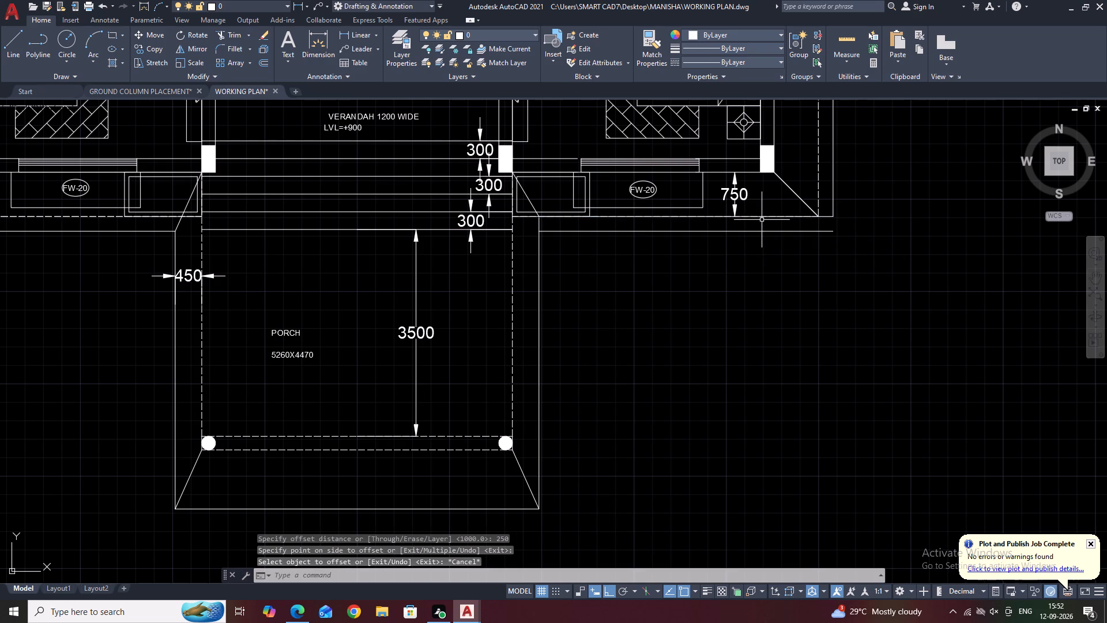
Erase the original solid line lying over the dashed line below the right bedroom.
{"action": "left_click", "coordinate": [767, 215]}
{"action": "key", "text": "Delete"}
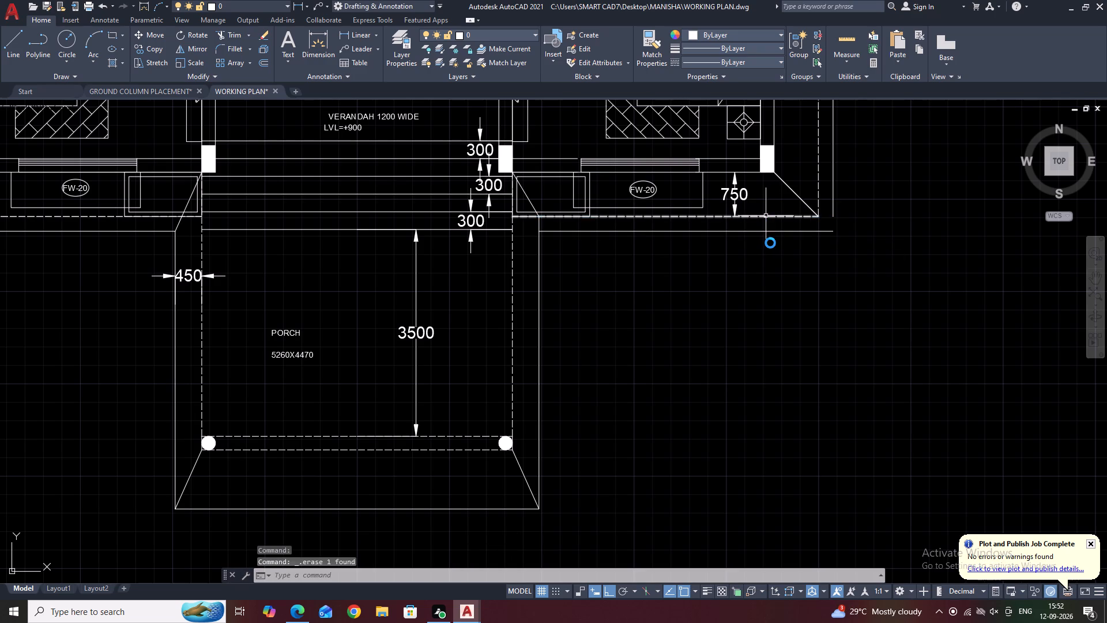
Fillet the building's right outer line with the offset horizontal line to close the lower-right corner sharply.
{"action": "middle_click_drag", "start_coordinate": [732, 254], "coordinate": [745, 284]}
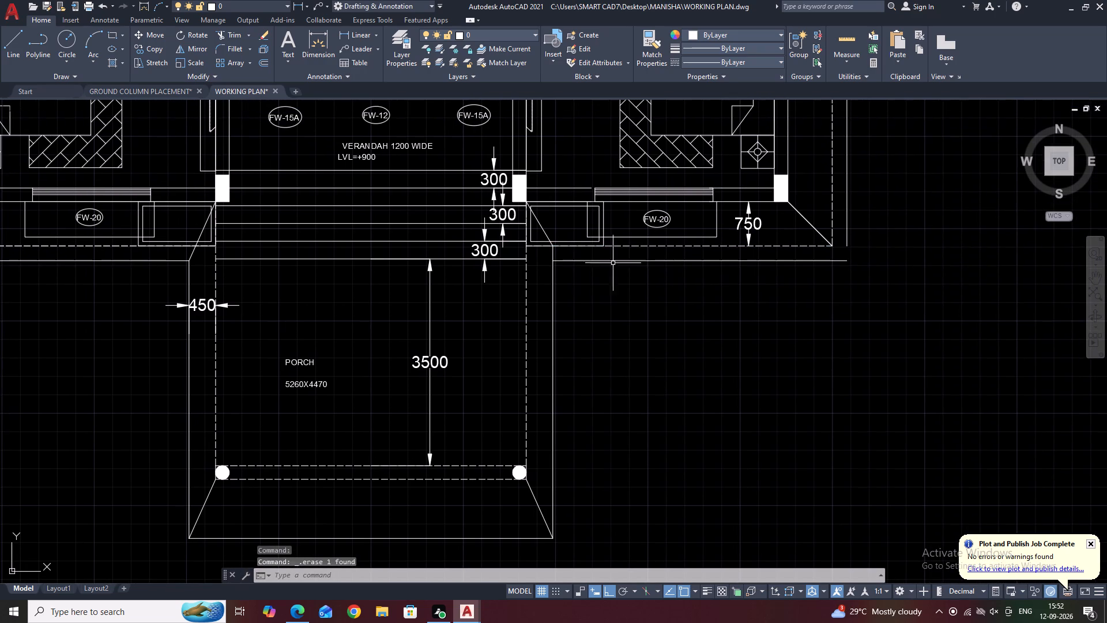
{"action": "type", "text": "F"}
{"action": "key", "text": "space"}
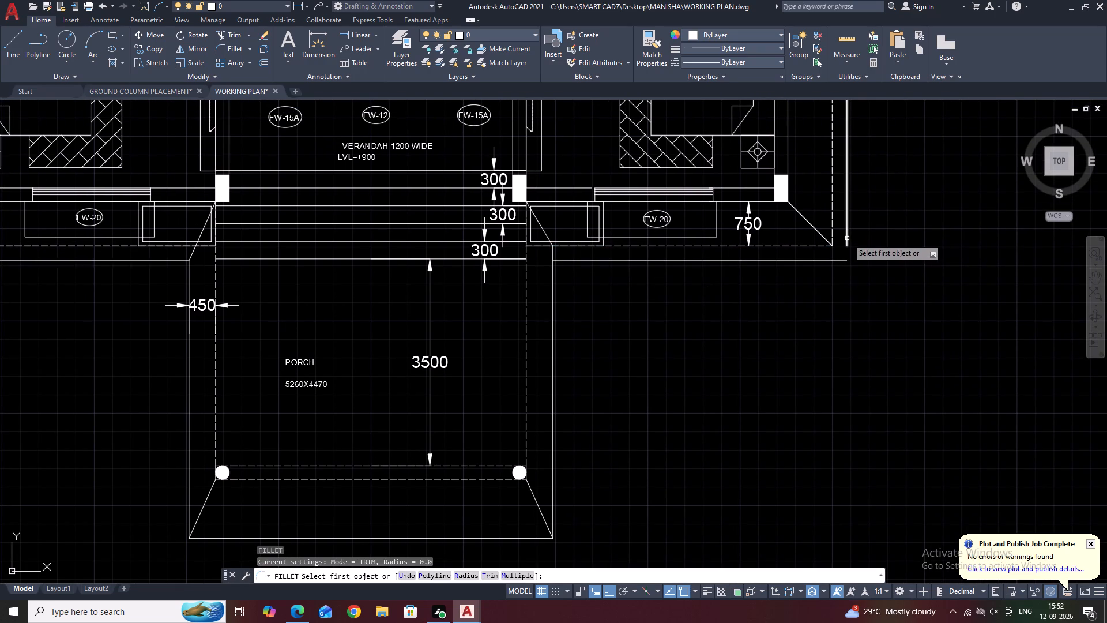
{"action": "left_click", "coordinate": [847, 238]}
{"action": "left_click", "coordinate": [839, 261]}
{"action": "scroll", "coordinate": [793, 298], "scroll_direction": "down", "scroll_amount": 2}
{"action": "key", "text": "Escape"}
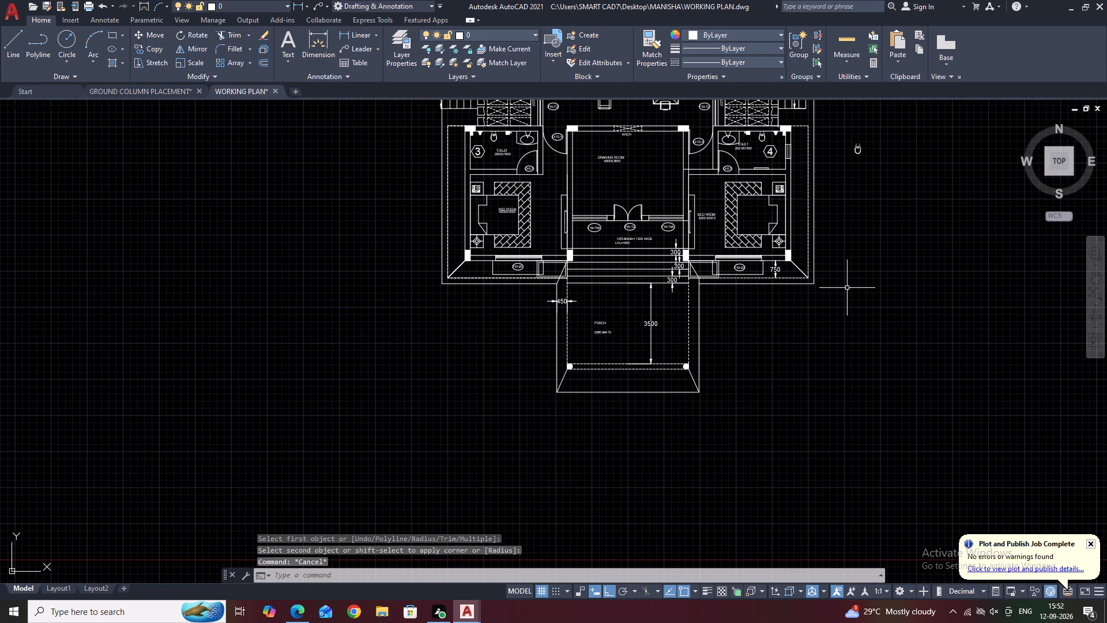
Shift the middle 300 dimension on the porch steps left, closer in line with the neighbouring 300 dimensions.
{"action": "middle_click_drag", "start_coordinate": [831, 262], "coordinate": [872, 325]}
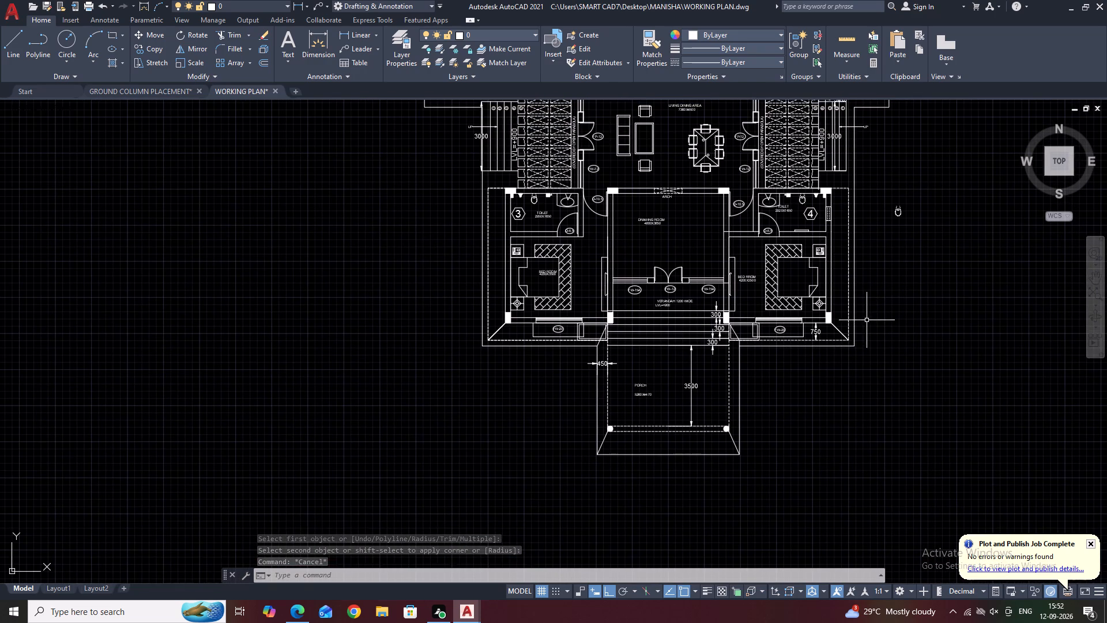
{"action": "middle_click_drag", "start_coordinate": [753, 311], "coordinate": [773, 345]}
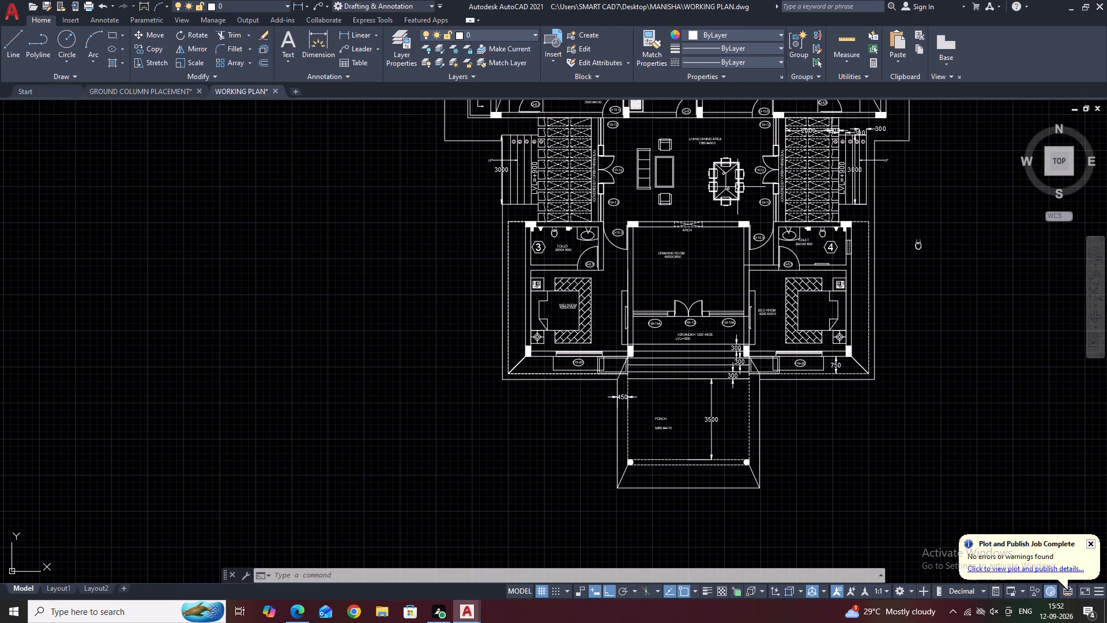
{"action": "scroll", "coordinate": [733, 377], "scroll_direction": "up", "scroll_amount": 2}
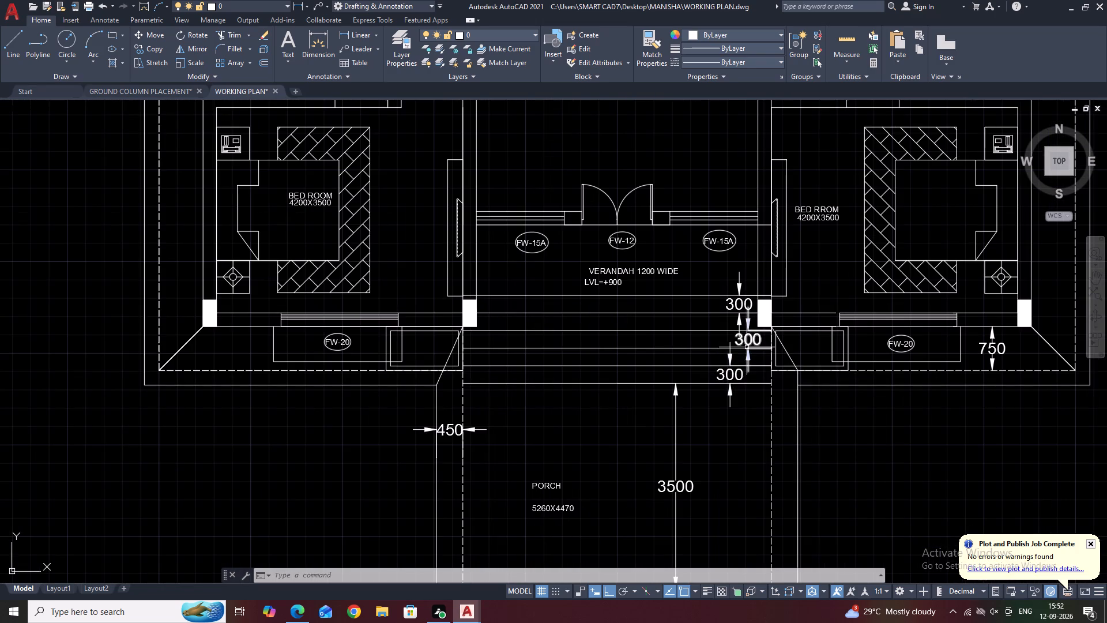
{"action": "left_click", "coordinate": [747, 341]}
{"action": "scroll", "coordinate": [746, 342], "scroll_direction": "up", "scroll_amount": 3}
{"action": "left_click", "coordinate": [747, 332]}
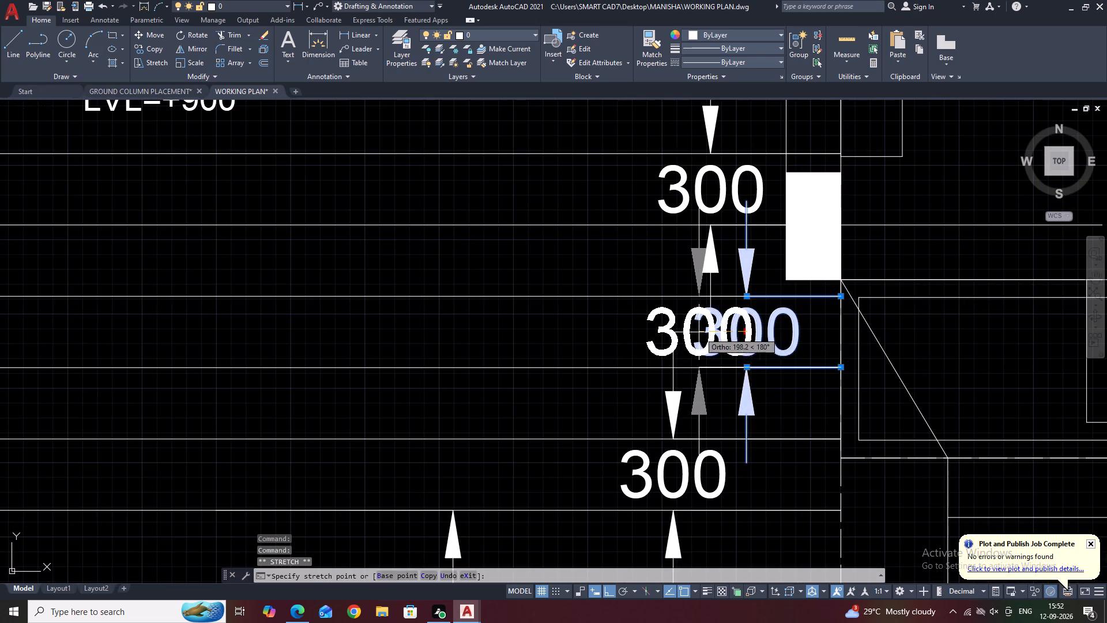
{"action": "left_click", "coordinate": [680, 328]}
{"action": "scroll", "coordinate": [683, 326], "scroll_direction": "down", "scroll_amount": 5}
{"action": "key", "text": "Escape"}
Fillet the building's top outer line with its left outer line to close the outline's upper-left corner sharply.
{"action": "middle_click_drag", "start_coordinate": [730, 228], "coordinate": [746, 280]}
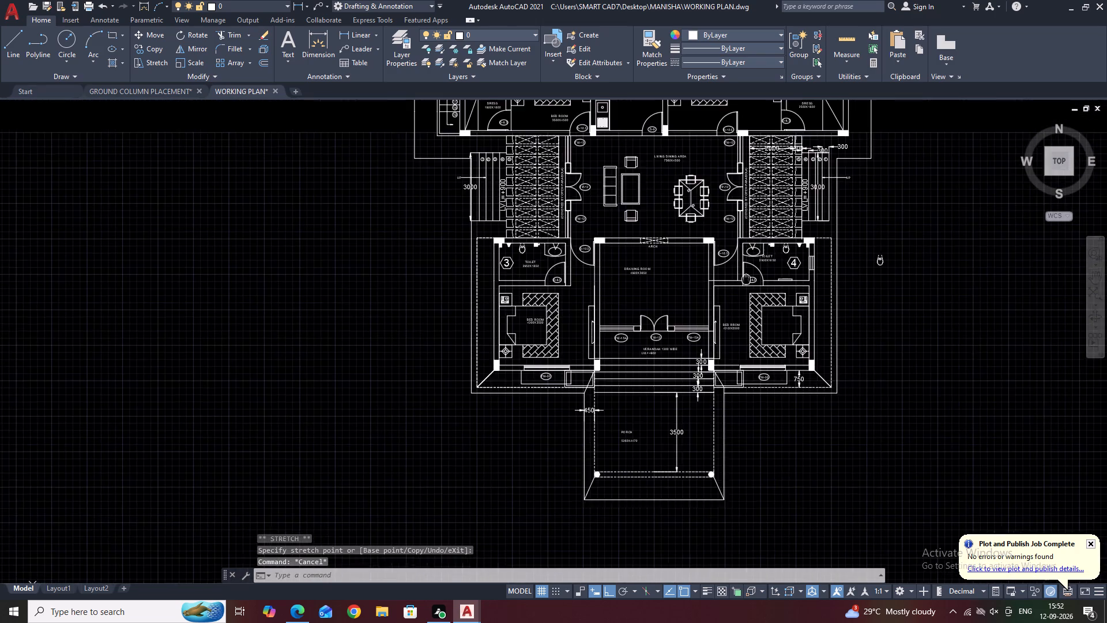
{"action": "middle_click_drag", "start_coordinate": [746, 280], "coordinate": [778, 352]}
{"action": "scroll", "coordinate": [778, 352], "scroll_direction": "down", "scroll_amount": 1}
{"action": "middle_click_drag", "start_coordinate": [849, 370], "coordinate": [847, 291]}
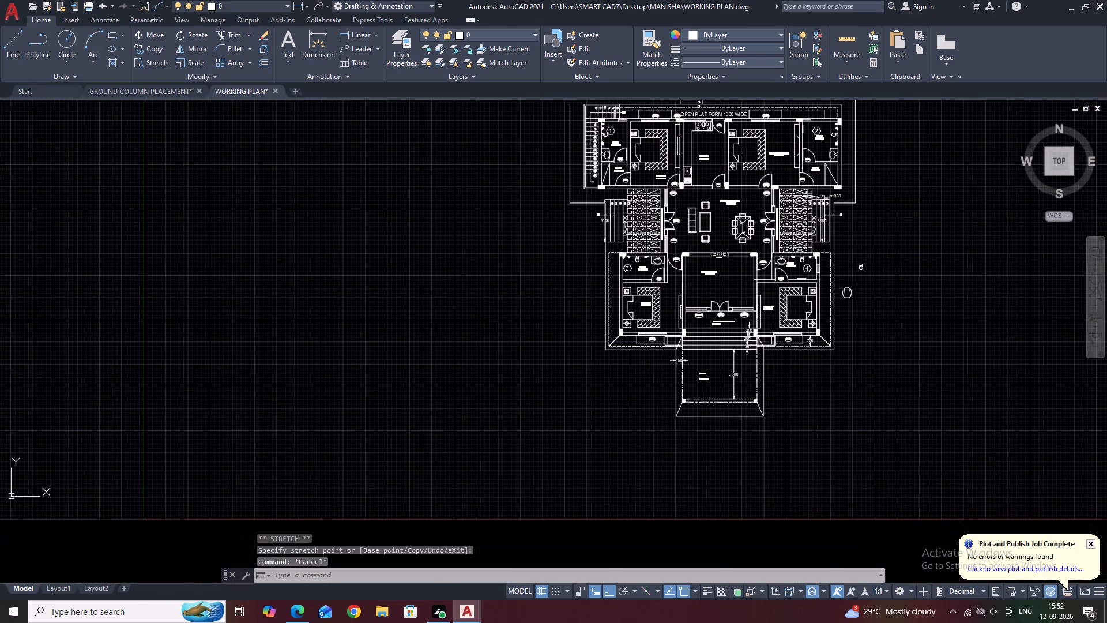
{"action": "middle_click_drag", "start_coordinate": [757, 226], "coordinate": [779, 370]}
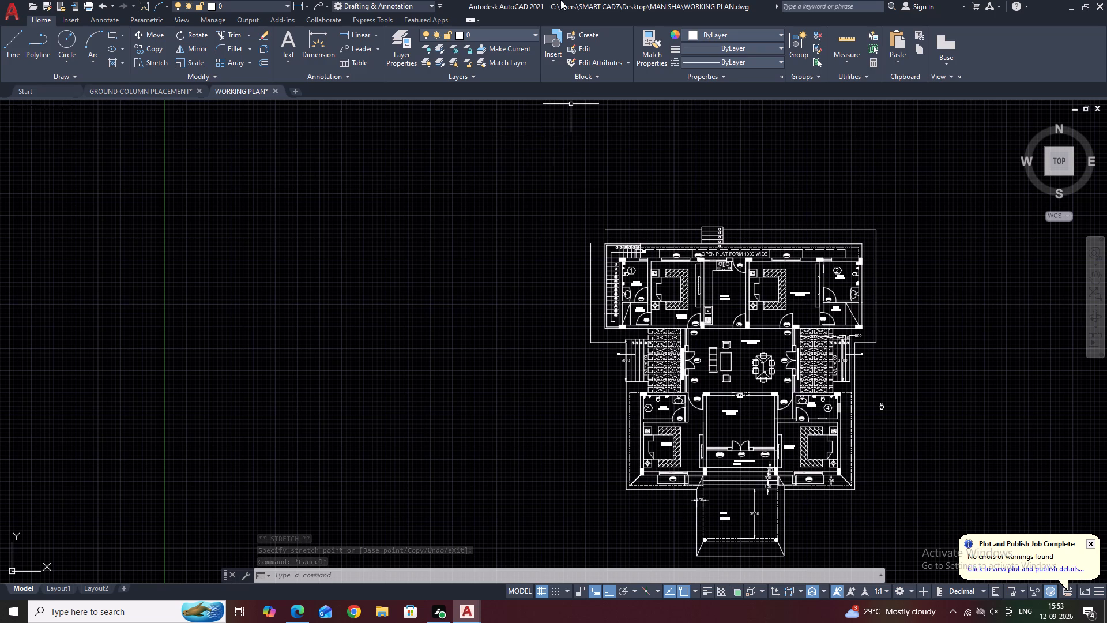
{"action": "left_click", "coordinate": [231, 52]}
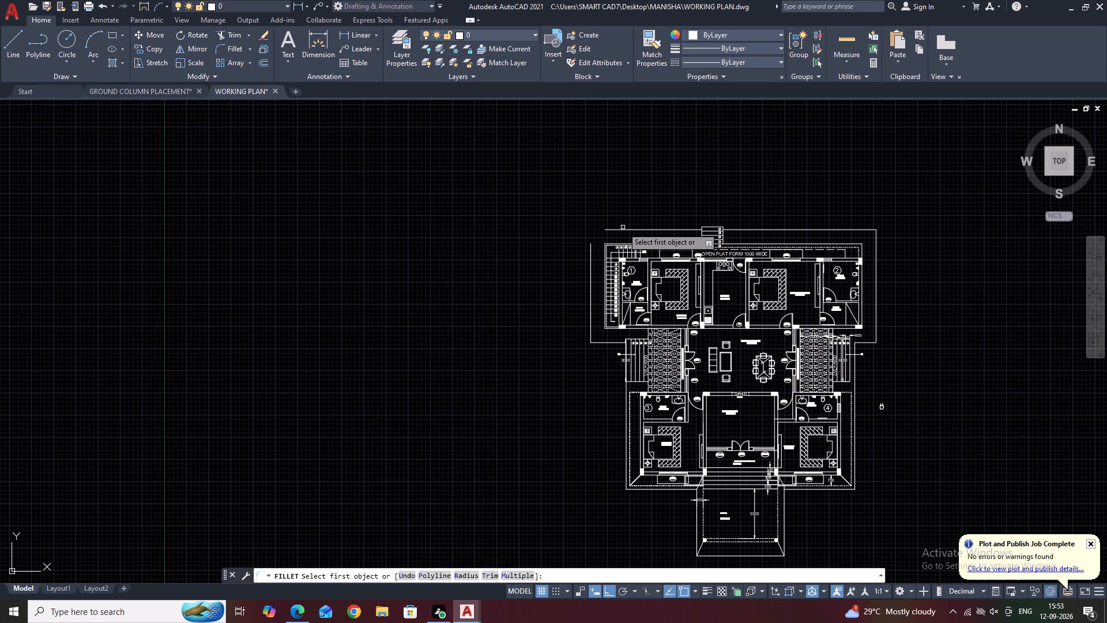
{"action": "left_click", "coordinate": [623, 227]}
{"action": "left_click", "coordinate": [623, 231]}
{"action": "left_click", "coordinate": [592, 250]}
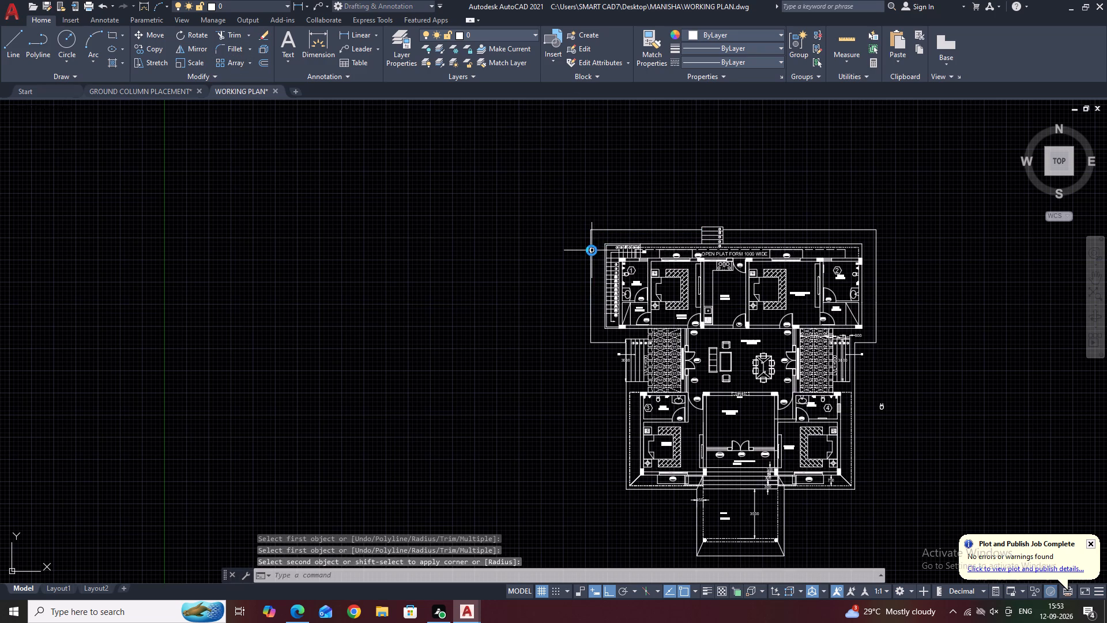
{"action": "right_click", "coordinate": [517, 174]}
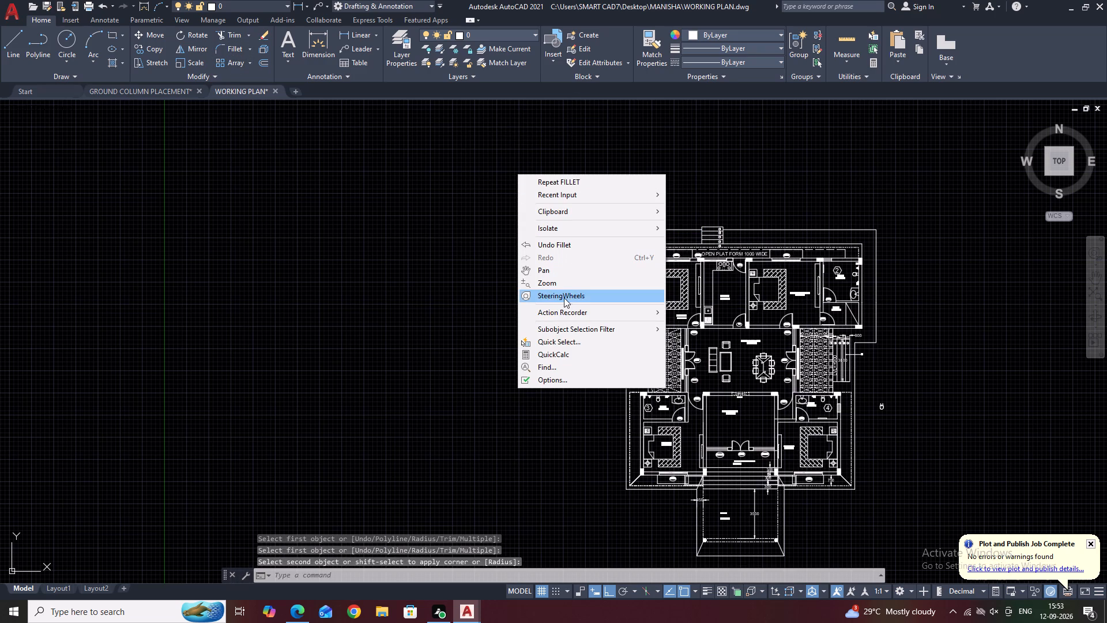
{"action": "left_click", "coordinate": [438, 255]}
{"action": "left_click", "coordinate": [434, 249]}
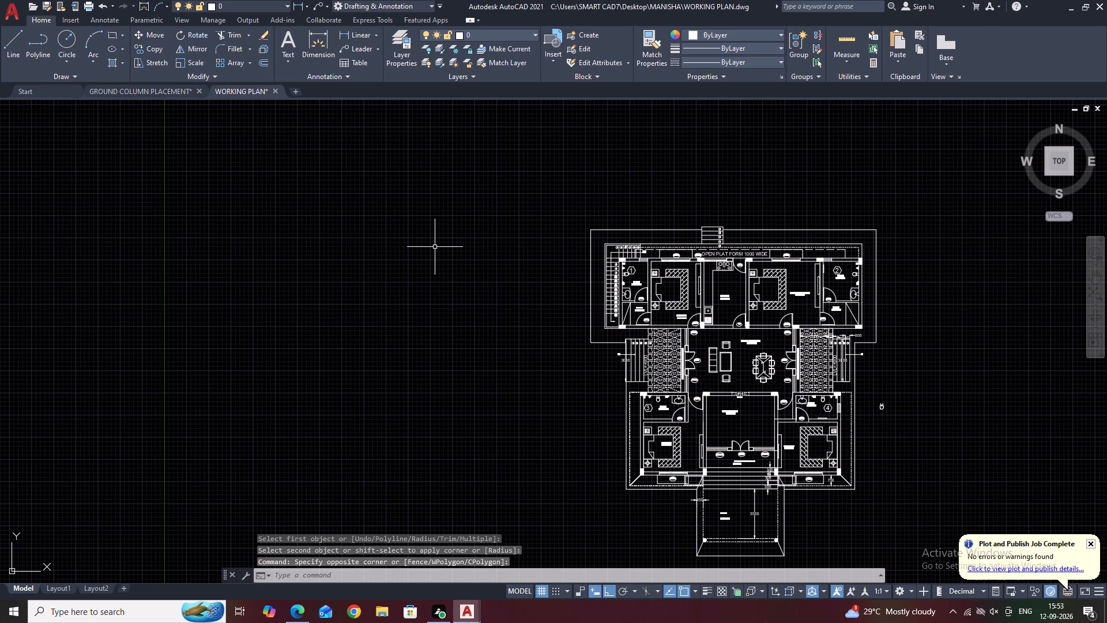
Move the rear entrance steps with their number labels along the platform edge to behind the master bedroom's FW-20 window.
{"action": "scroll", "coordinate": [806, 250], "scroll_direction": "down", "scroll_amount": 1}
{"action": "middle_click_drag", "start_coordinate": [783, 256], "coordinate": [744, 242]}
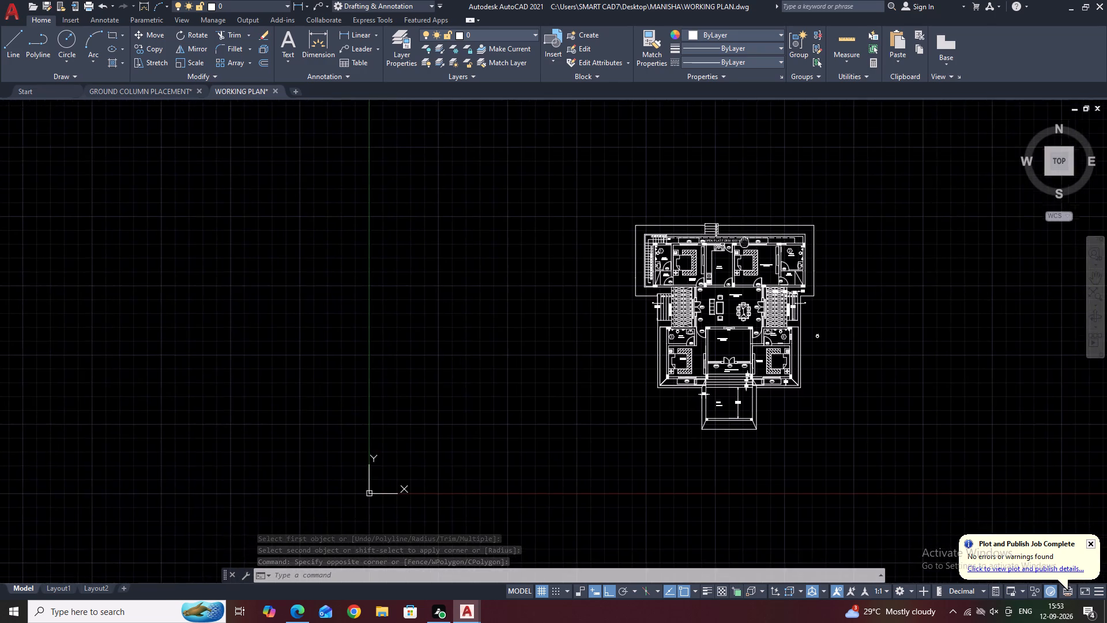
{"action": "scroll", "coordinate": [683, 224], "scroll_direction": "up", "scroll_amount": 3}
{"action": "middle_click_drag", "start_coordinate": [865, 216], "coordinate": [793, 236]}
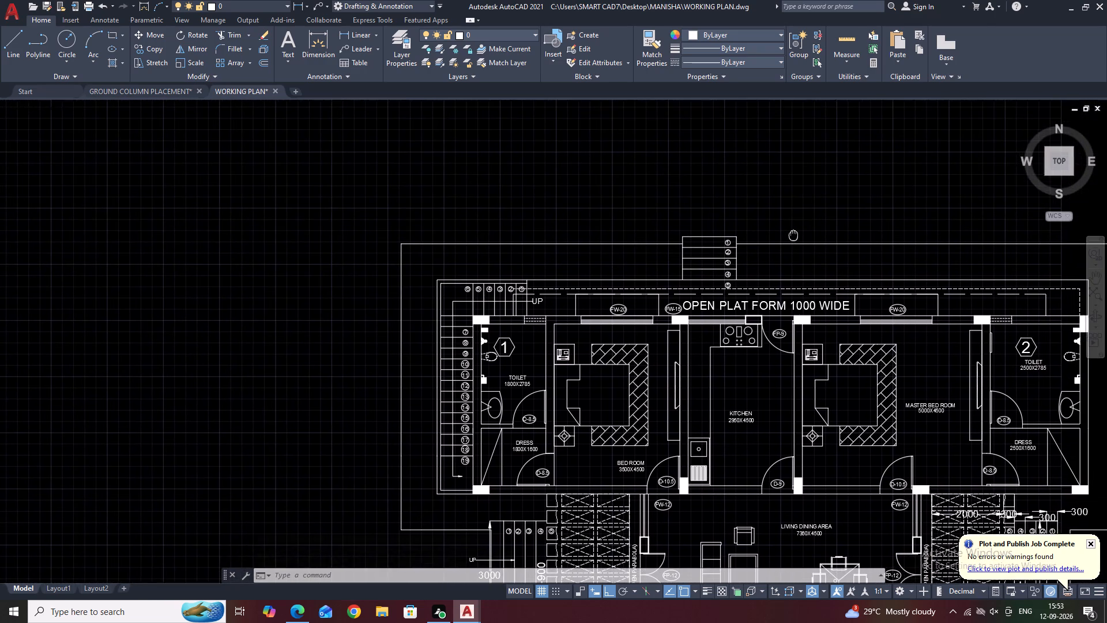
{"action": "middle_click_drag", "start_coordinate": [793, 236], "coordinate": [787, 241]}
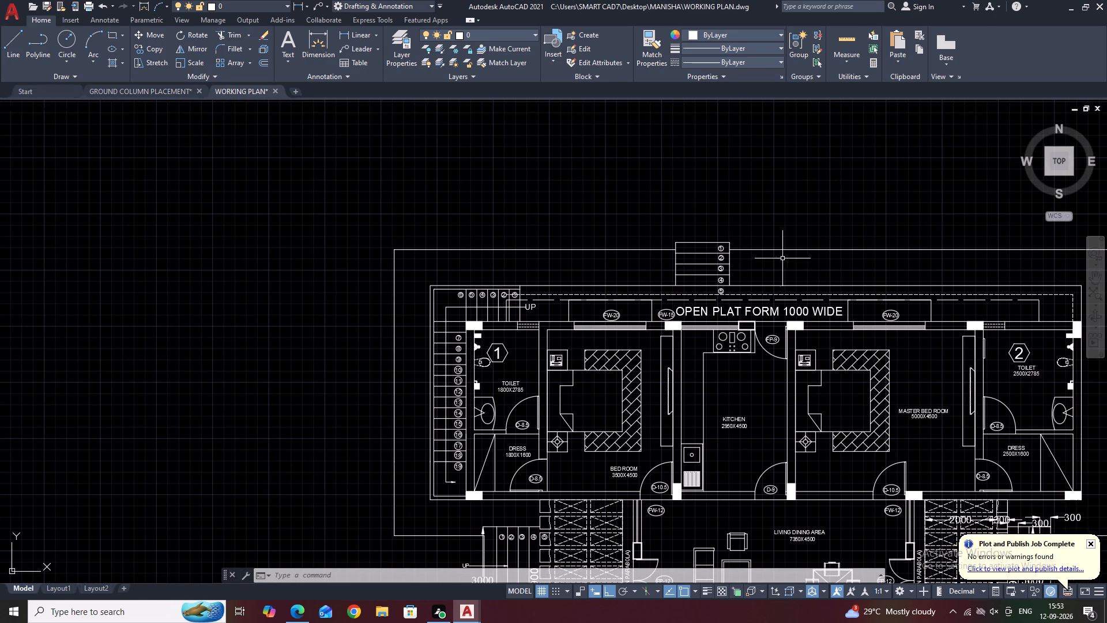
{"action": "middle_click_drag", "start_coordinate": [829, 204], "coordinate": [784, 203]}
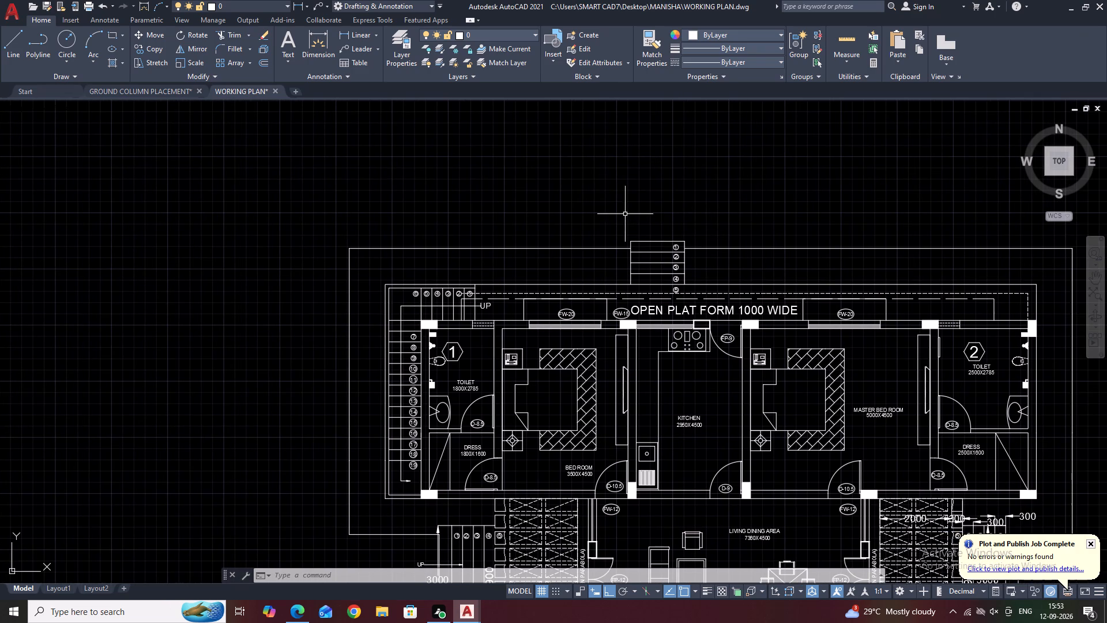
{"action": "left_click", "coordinate": [620, 220]}
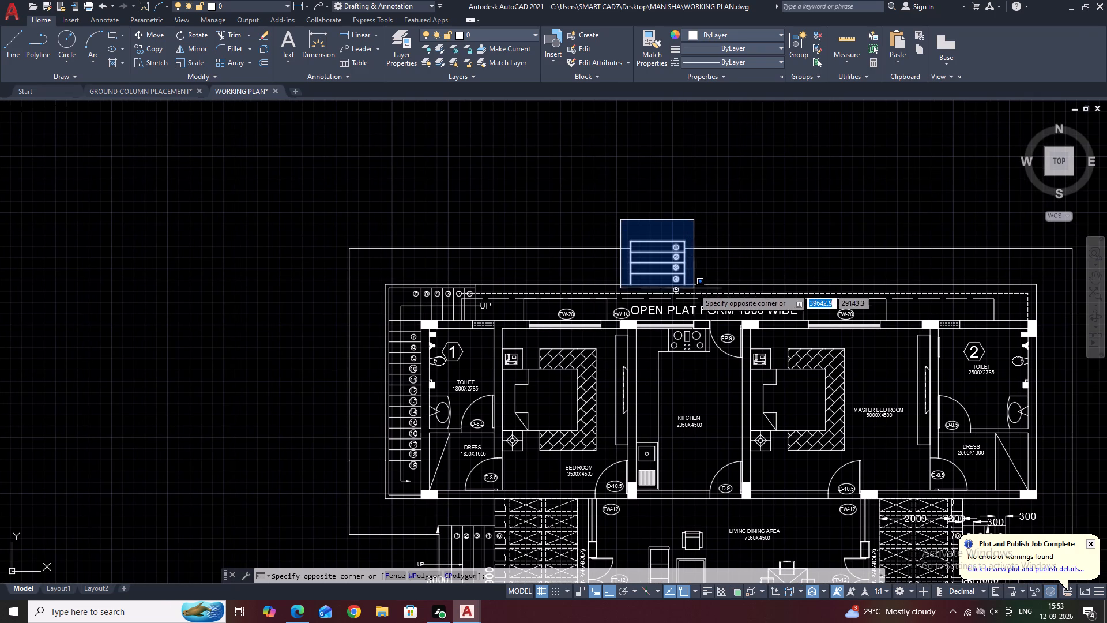
{"action": "left_click", "coordinate": [695, 294]}
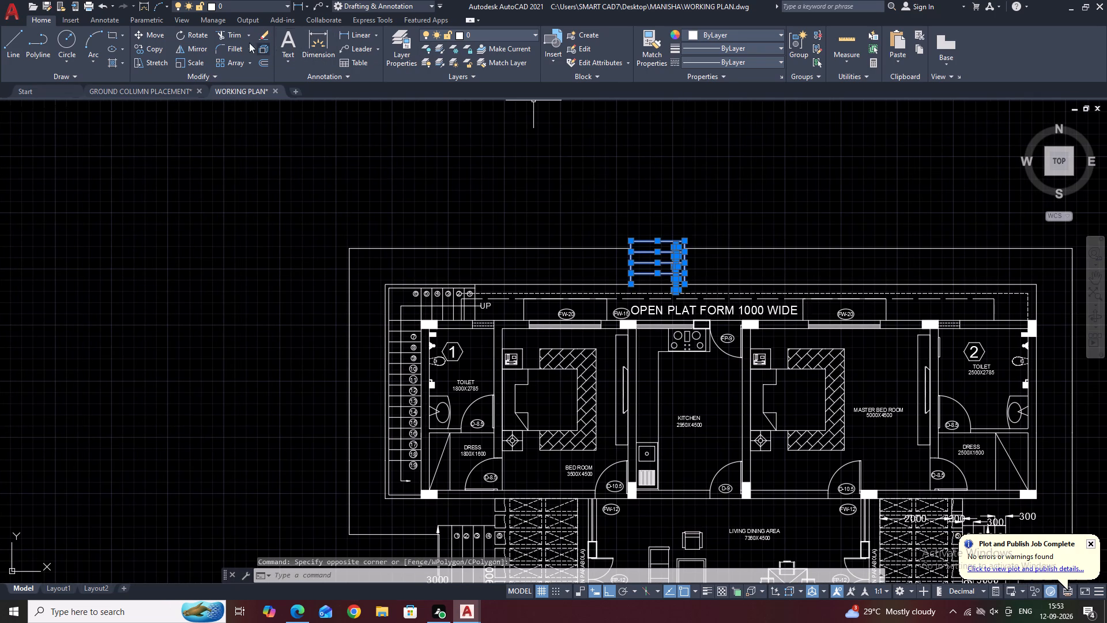
{"action": "left_click", "coordinate": [147, 33]}
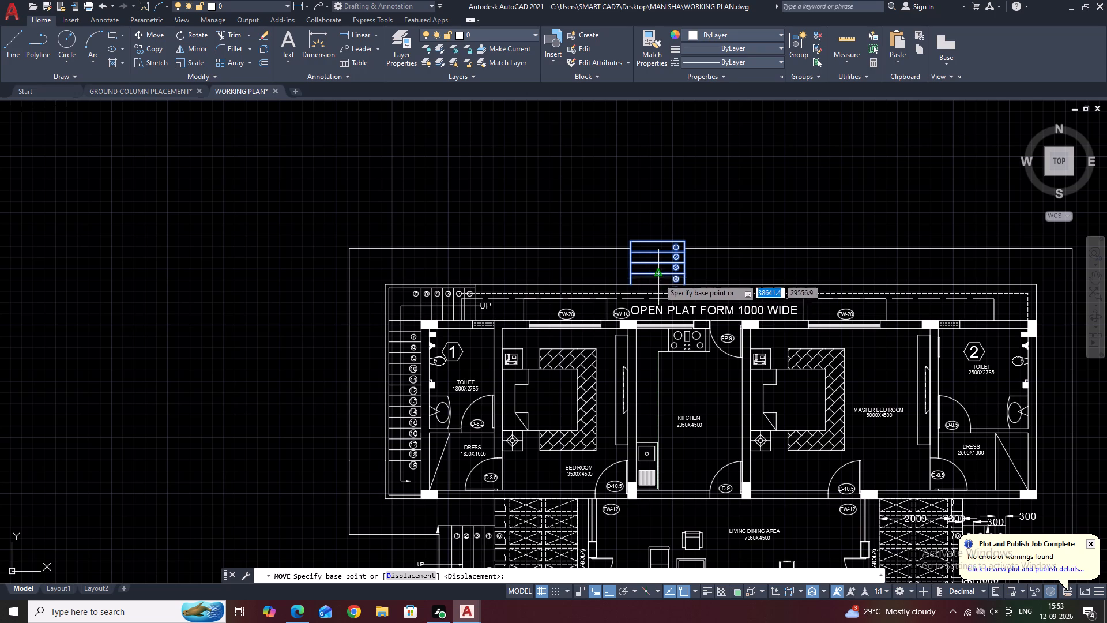
{"action": "left_click", "coordinate": [658, 286]}
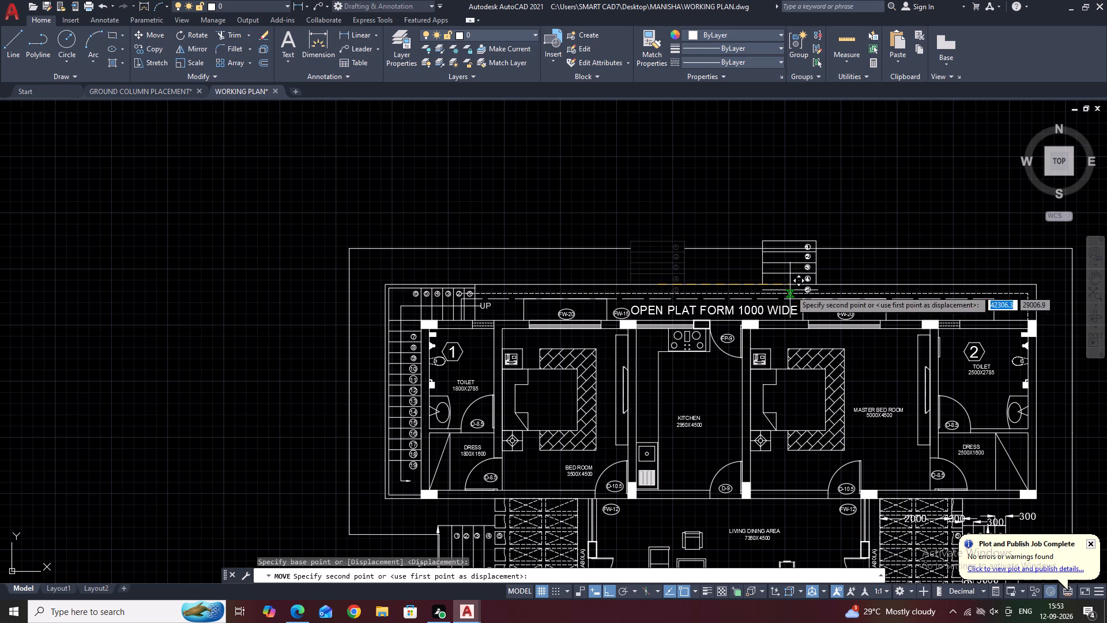
{"action": "left_click", "coordinate": [846, 286]}
Shorten the rear outline's right segment so it ends at the right side of the relocated steps.
{"action": "left_click", "coordinate": [776, 244]}
{"action": "left_click", "coordinate": [740, 270]}
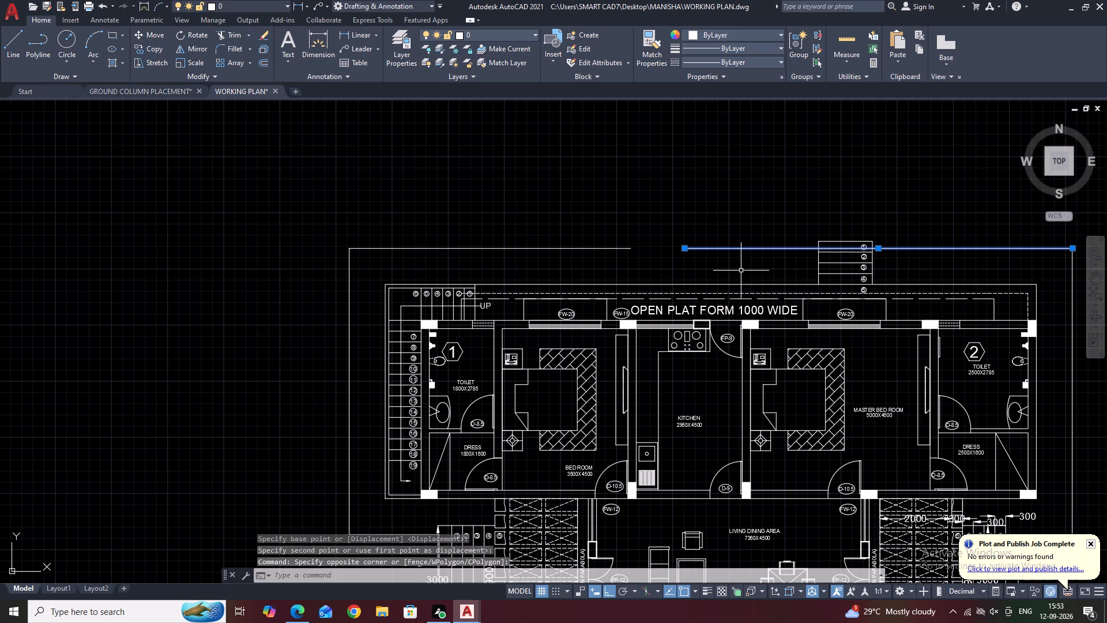
{"action": "left_click", "coordinate": [684, 247]}
{"action": "scroll", "coordinate": [876, 248], "scroll_direction": "up", "scroll_amount": 2}
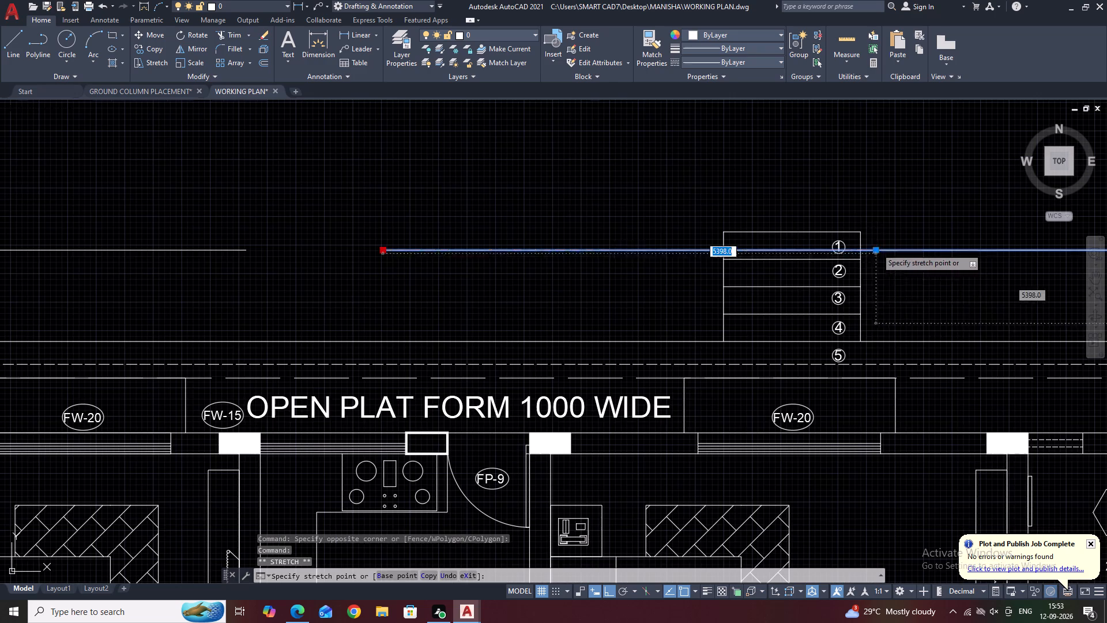
{"action": "left_click", "coordinate": [861, 250]}
{"action": "scroll", "coordinate": [722, 237], "scroll_direction": "down", "scroll_amount": 1}
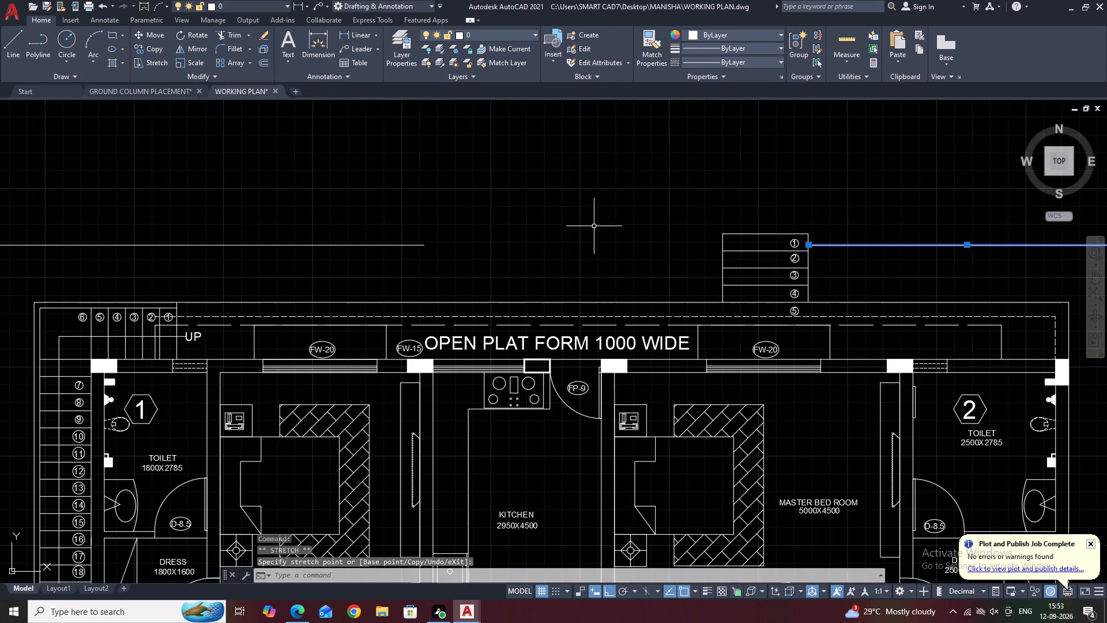
Extend the rear outline's left segment to the left side of the relocated steps and clear the selection.
{"action": "left_click", "coordinate": [558, 186]}
{"action": "left_click_drag", "start_coordinate": [414, 251], "coordinate": [410, 256]}
{"action": "left_click", "coordinate": [425, 243]}
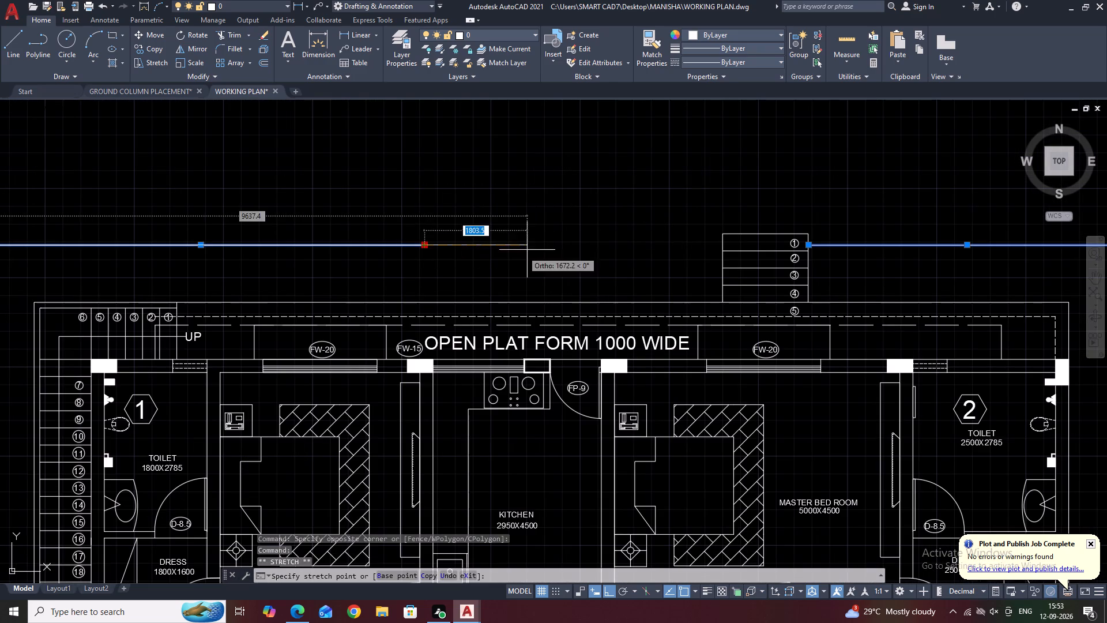
{"action": "scroll", "coordinate": [721, 249], "scroll_direction": "up", "scroll_amount": 2}
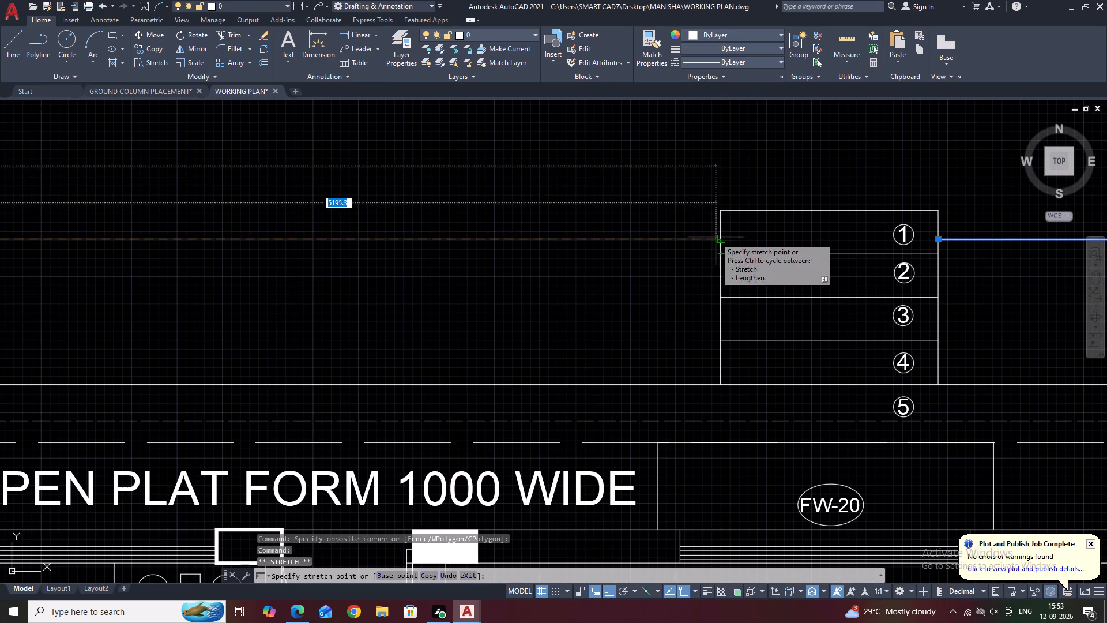
{"action": "left_click", "coordinate": [720, 239]}
{"action": "right_click", "coordinate": [619, 155]}
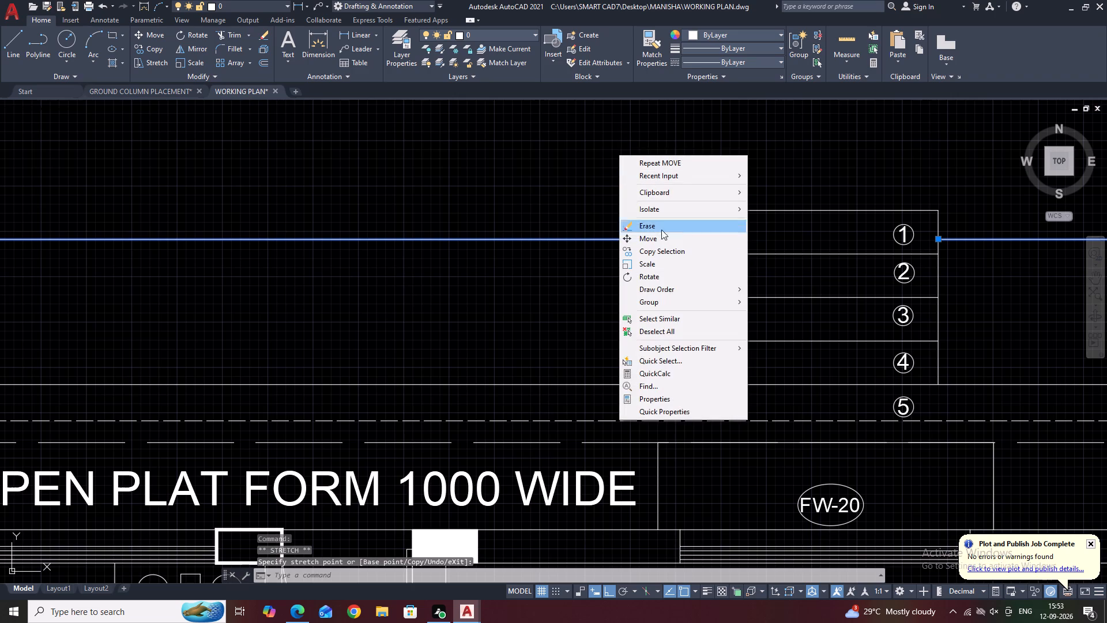
{"action": "left_click", "coordinate": [675, 333]}
Move the circled 5 label of the rear steps slightly up, closer to the platform edge line.
{"action": "middle_click_drag", "start_coordinate": [888, 241], "coordinate": [803, 236]}
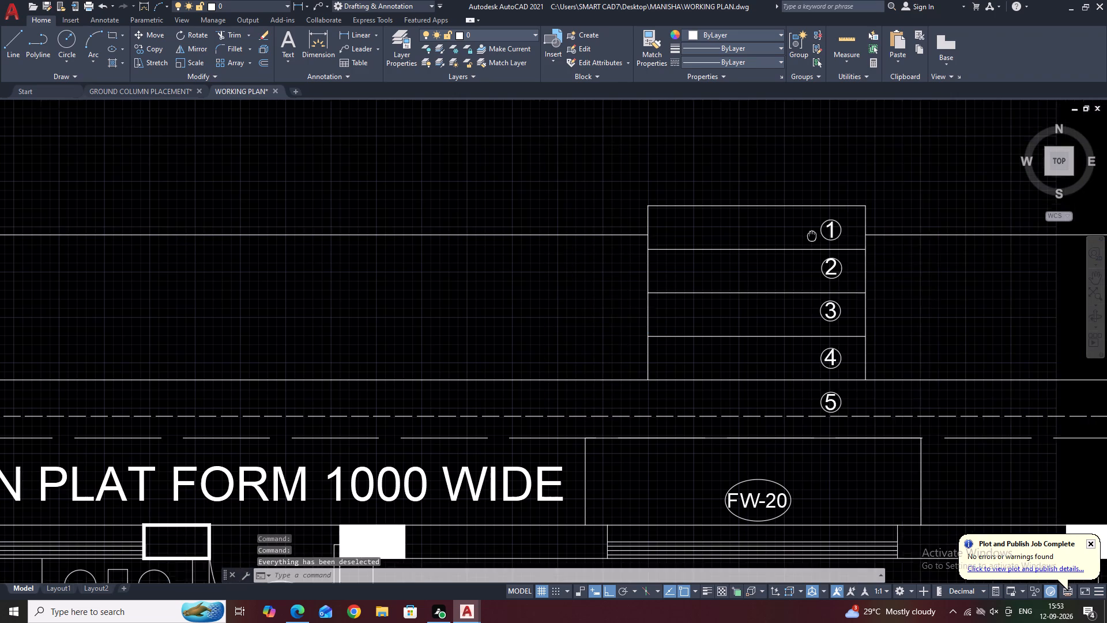
{"action": "middle_click_drag", "start_coordinate": [803, 236], "coordinate": [770, 236]}
{"action": "scroll", "coordinate": [770, 236], "scroll_direction": "down", "scroll_amount": 1}
{"action": "middle_click_drag", "start_coordinate": [863, 303], "coordinate": [814, 272]}
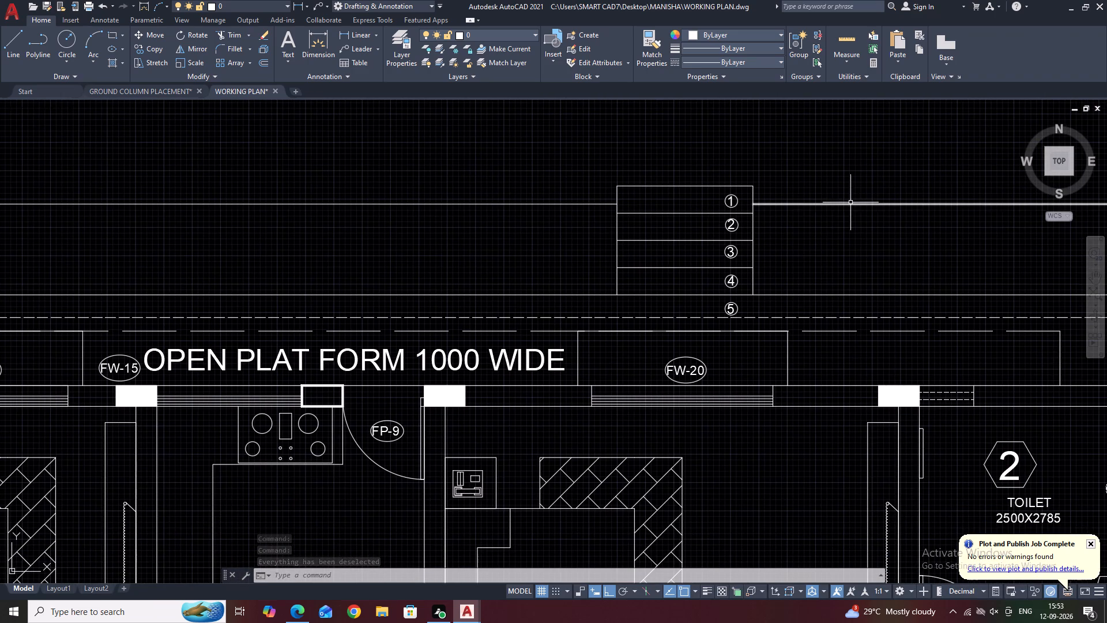
{"action": "scroll", "coordinate": [726, 287], "scroll_direction": "up", "scroll_amount": 2}
{"action": "left_click", "coordinate": [767, 337]}
{"action": "left_click", "coordinate": [715, 347]}
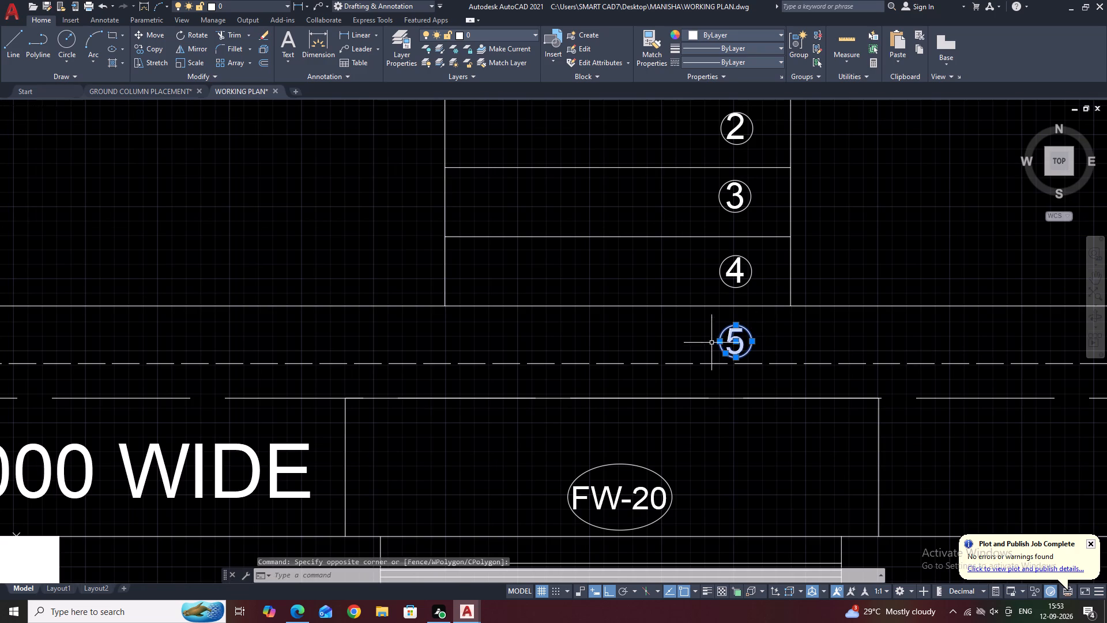
{"action": "left_click", "coordinate": [148, 36]}
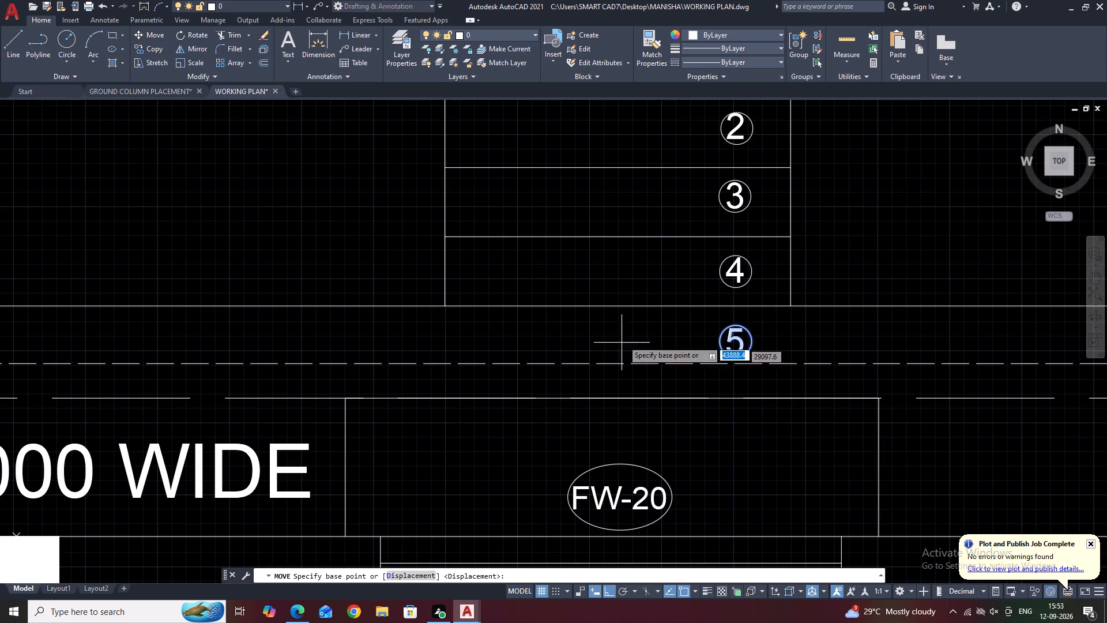
{"action": "scroll", "coordinate": [714, 355], "scroll_direction": "up", "scroll_amount": 2}
{"action": "left_click", "coordinate": [775, 339]}
{"action": "left_click", "coordinate": [781, 308]}
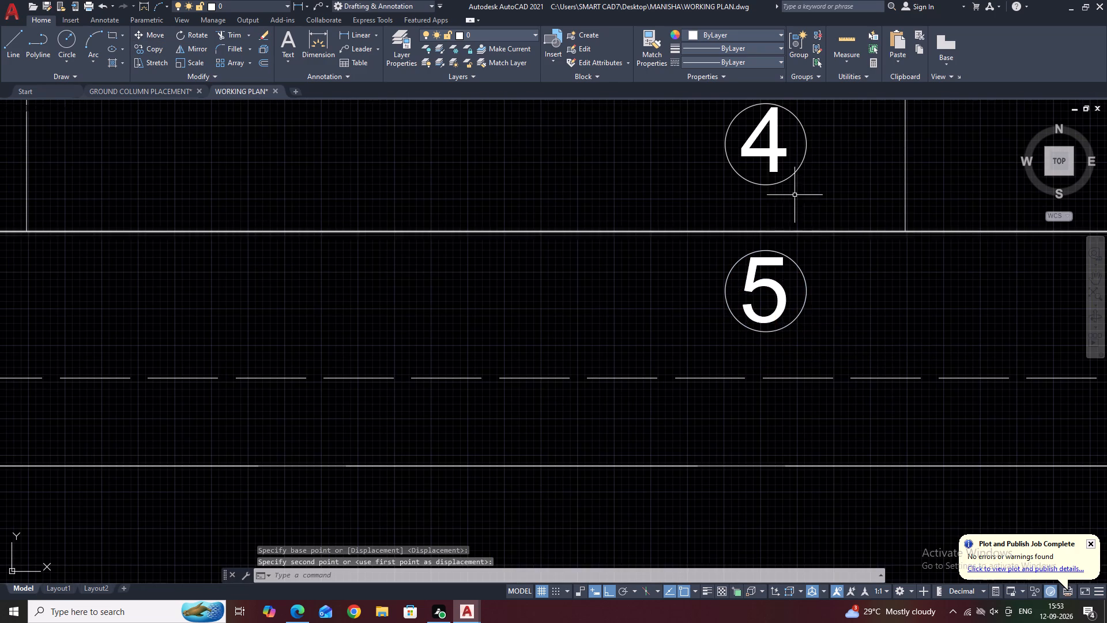
Move the circled 4 label of the rear steps up and slightly left within its tread.
{"action": "middle_click_drag", "start_coordinate": [797, 183], "coordinate": [819, 338]}
{"action": "left_click", "coordinate": [845, 265]}
{"action": "left_click_drag", "start_coordinate": [786, 302], "coordinate": [779, 305]}
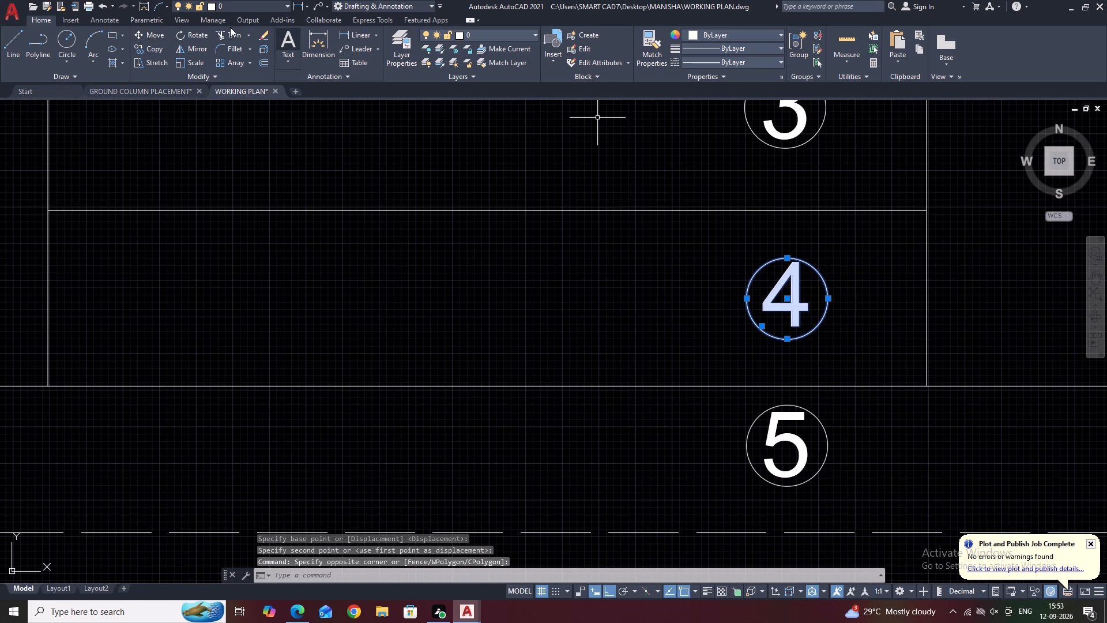
{"action": "left_click", "coordinate": [150, 34]}
{"action": "left_click", "coordinate": [777, 303]}
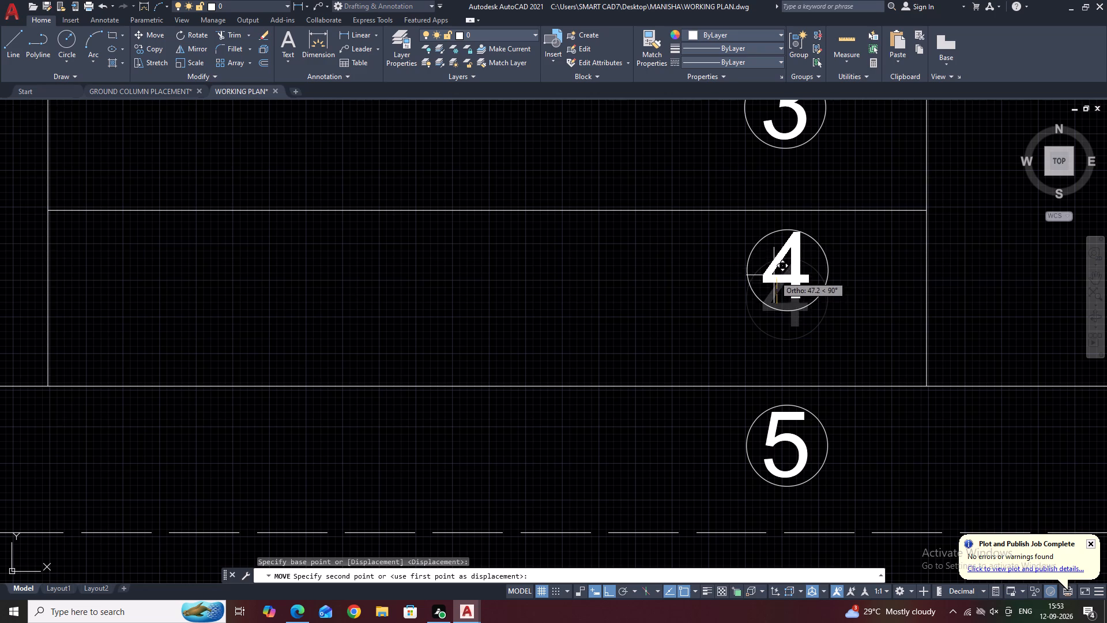
{"action": "left_click", "coordinate": [767, 272]}
Move the circled 3 label of the rear steps slightly up within its tread.
{"action": "middle_click_drag", "start_coordinate": [820, 162], "coordinate": [868, 326]}
{"action": "left_click", "coordinate": [898, 224]}
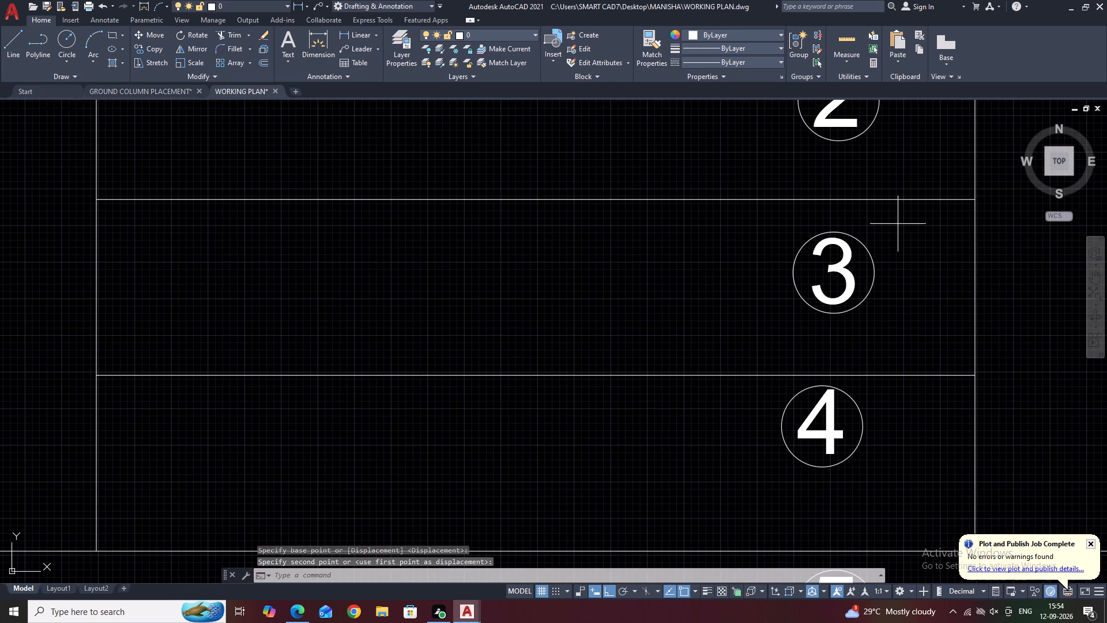
{"action": "left_click_drag", "start_coordinate": [825, 276], "coordinate": [819, 284]}
{"action": "left_click", "coordinate": [143, 35]}
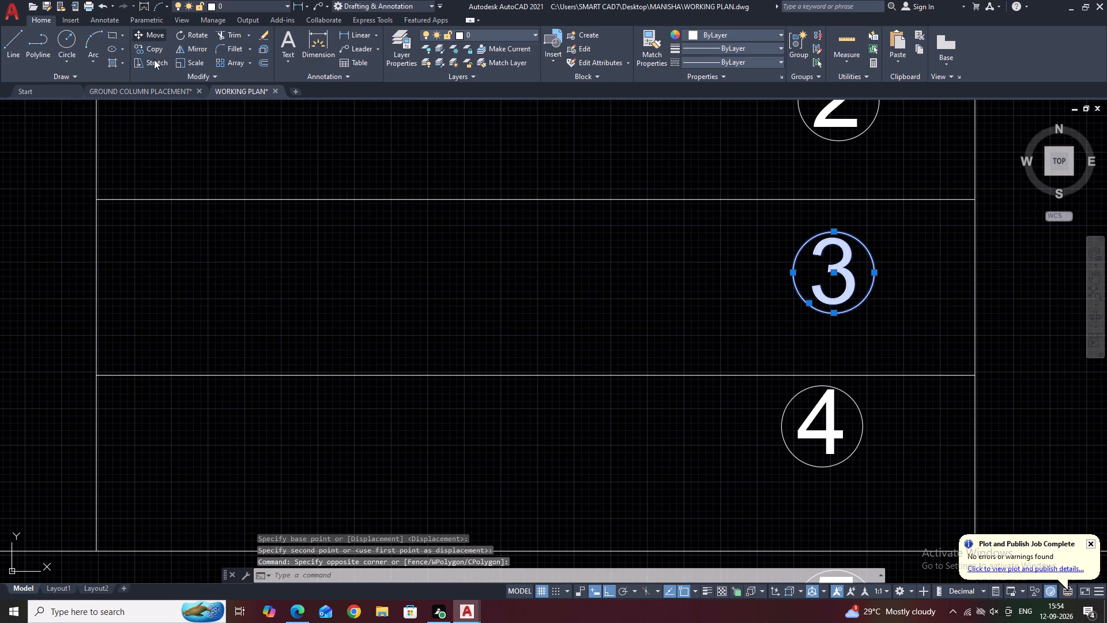
{"action": "left_click", "coordinate": [851, 303]}
{"action": "left_click", "coordinate": [834, 283]}
Shift the circled 2 label of the rear steps slightly left, in line with label 3.
{"action": "middle_click_drag", "start_coordinate": [900, 210], "coordinate": [932, 301]}
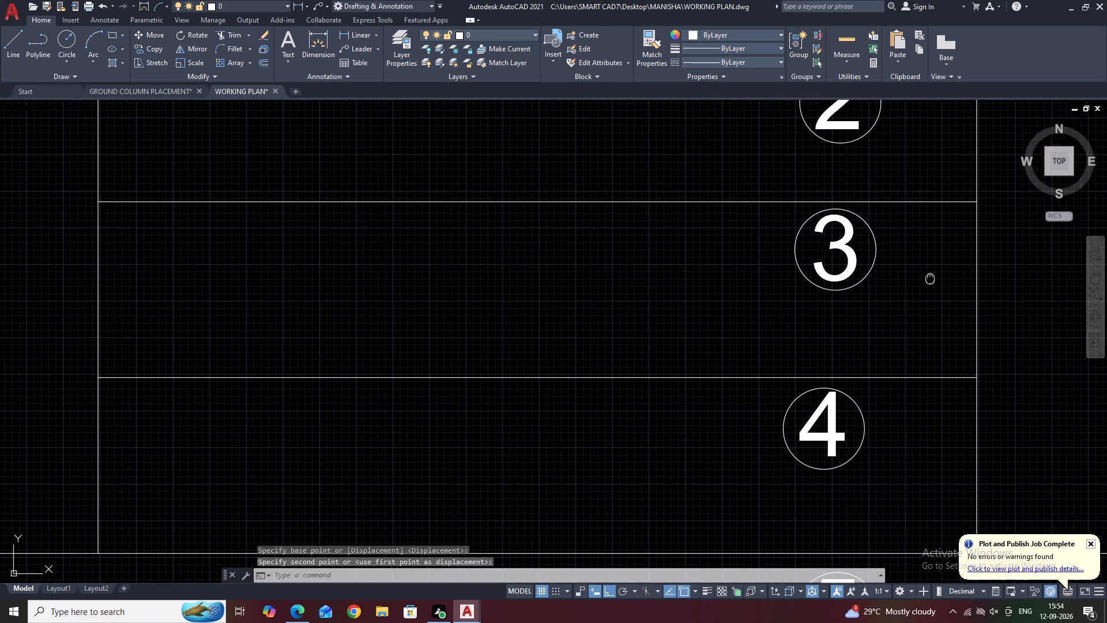
{"action": "middle_click_drag", "start_coordinate": [932, 301], "coordinate": [937, 393]}
{"action": "left_click_drag", "start_coordinate": [957, 258], "coordinate": [943, 265]}
{"action": "left_click_drag", "start_coordinate": [846, 304], "coordinate": [840, 307]}
{"action": "middle_click_drag", "start_coordinate": [894, 233], "coordinate": [797, 354]}
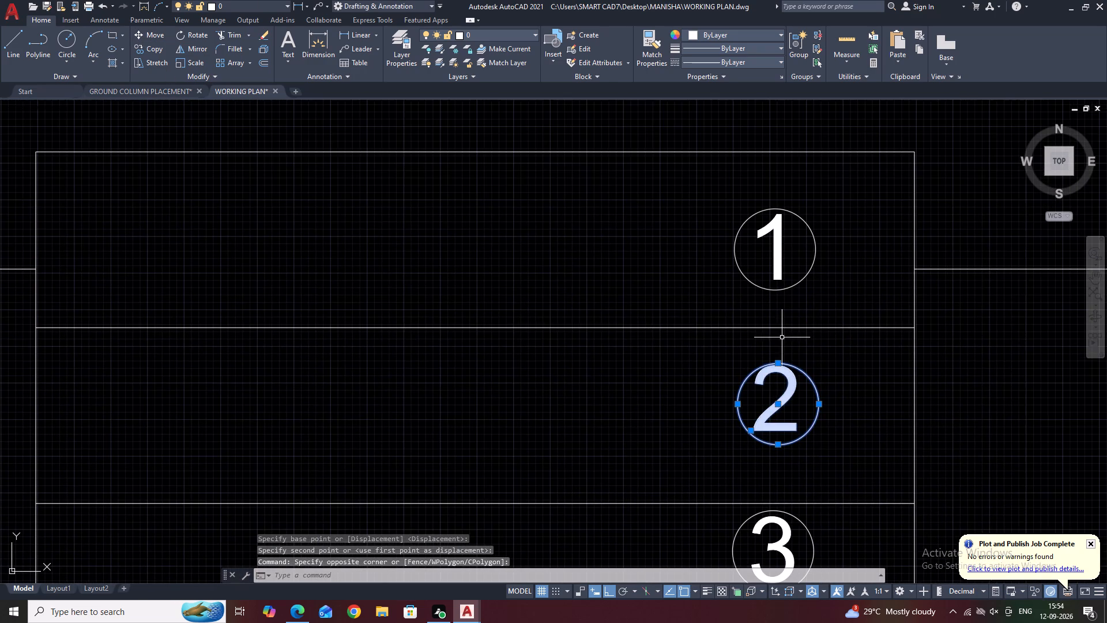
{"action": "left_click", "coordinate": [159, 33]}
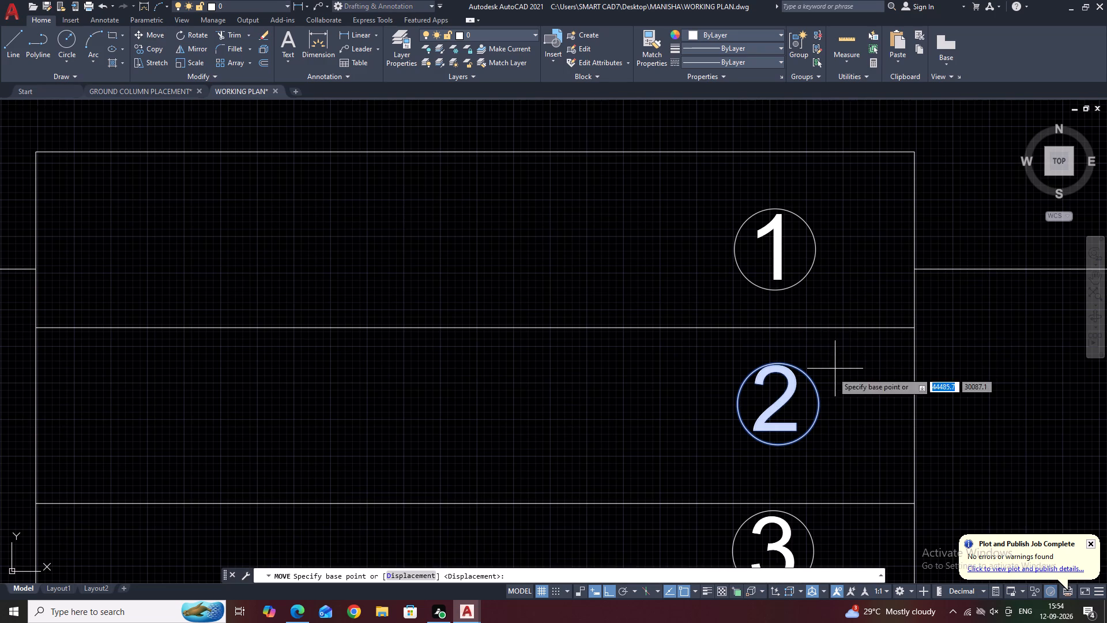
{"action": "left_click", "coordinate": [832, 384]}
{"action": "left_click", "coordinate": [826, 381]}
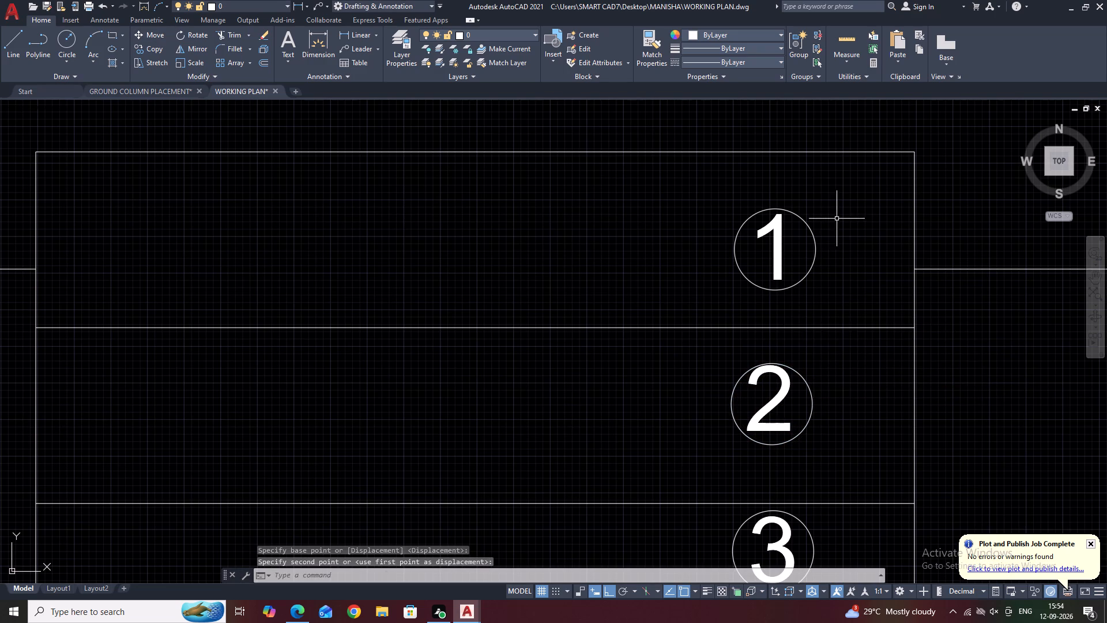
Move the circled 1 label of the rear steps slightly up within the outermost tread.
{"action": "left_click", "coordinate": [838, 219]}
{"action": "left_click", "coordinate": [741, 256]}
{"action": "left_click", "coordinate": [159, 32]}
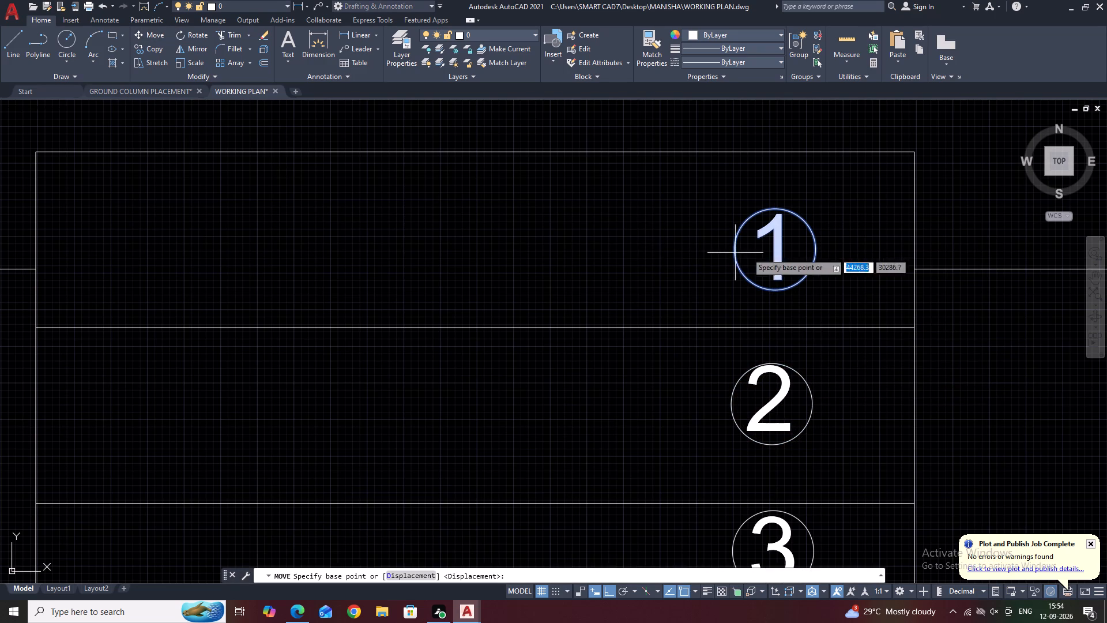
{"action": "left_click", "coordinate": [777, 249]}
{"action": "left_click", "coordinate": [766, 226]}
Erase the stray small fixture symbol lying outside the building to the right of toilet 4.
{"action": "scroll", "coordinate": [789, 233], "scroll_direction": "down", "scroll_amount": 4}
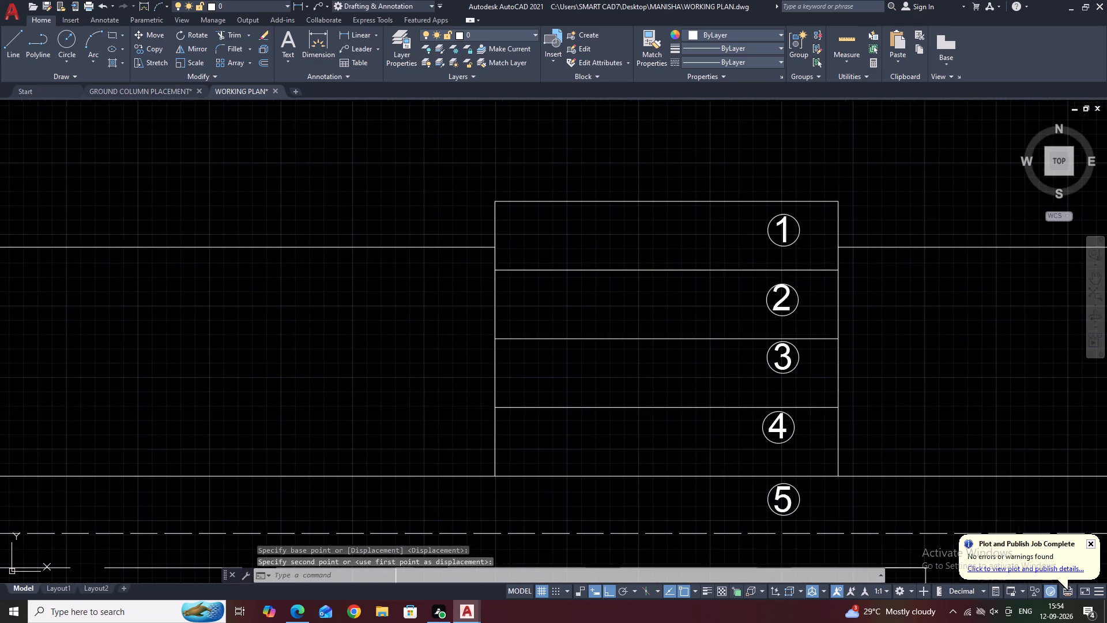
{"action": "scroll", "coordinate": [888, 310], "scroll_direction": "down", "scroll_amount": 3}
{"action": "middle_click_drag", "start_coordinate": [939, 329], "coordinate": [732, 217]}
{"action": "middle_click_drag", "start_coordinate": [858, 313], "coordinate": [803, 269]}
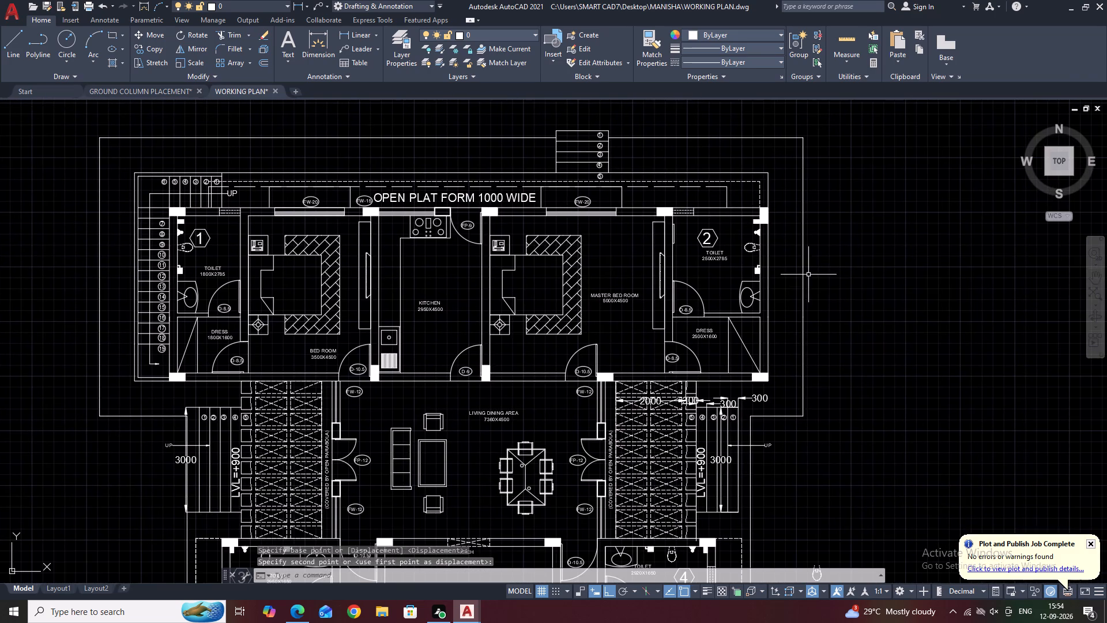
{"action": "middle_click_drag", "start_coordinate": [543, 229], "coordinate": [599, 262]}
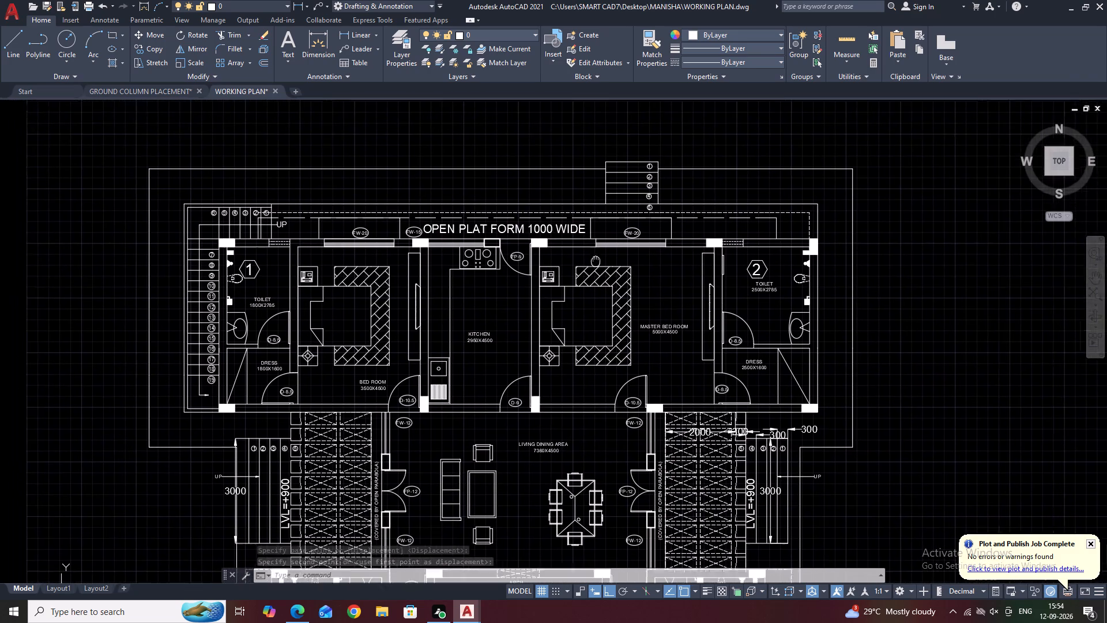
{"action": "middle_click_drag", "start_coordinate": [599, 262], "coordinate": [752, 205]}
{"action": "scroll", "coordinate": [739, 208], "scroll_direction": "down", "scroll_amount": 1}
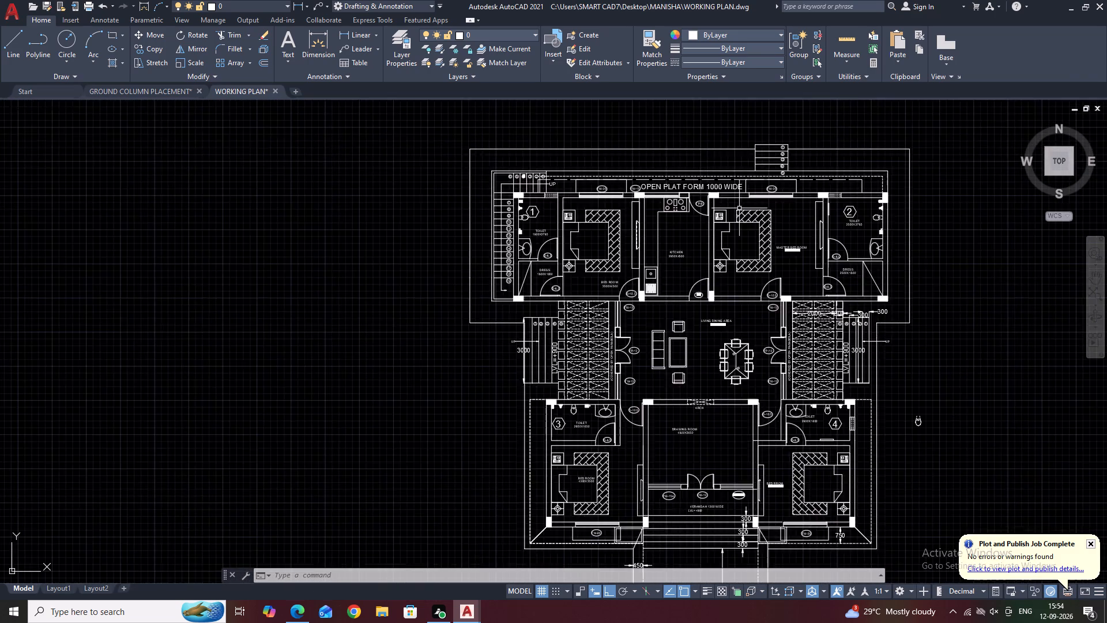
{"action": "scroll", "coordinate": [739, 208], "scroll_direction": "down", "scroll_amount": 1}
{"action": "scroll", "coordinate": [841, 362], "scroll_direction": "up", "scroll_amount": 2}
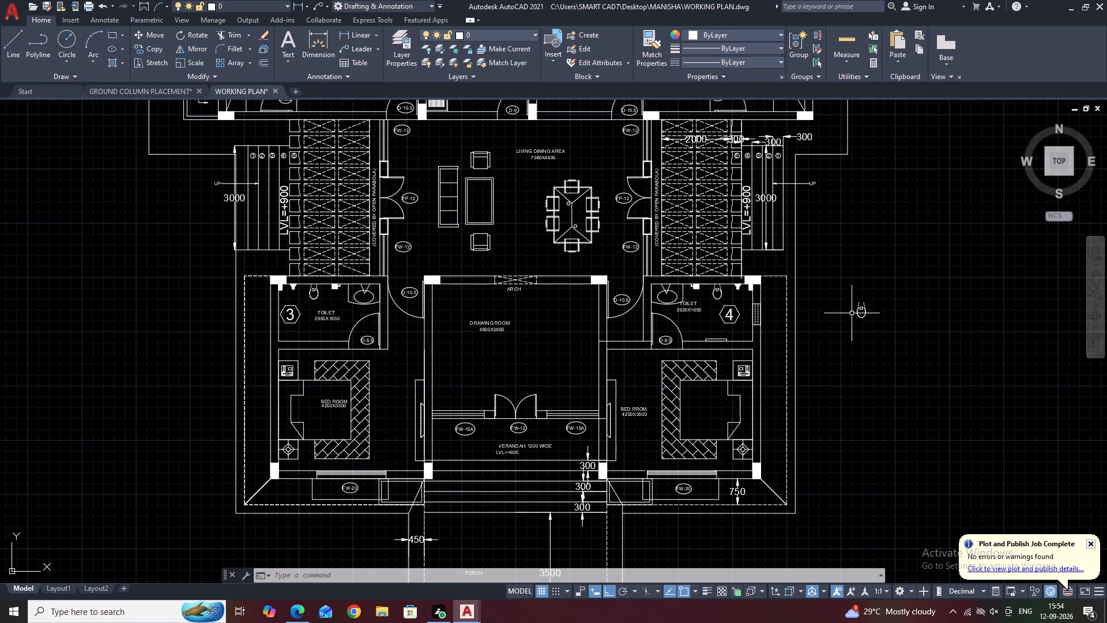
{"action": "left_click", "coordinate": [838, 258]}
{"action": "left_click", "coordinate": [899, 370]}
{"action": "right_click", "coordinate": [847, 249]}
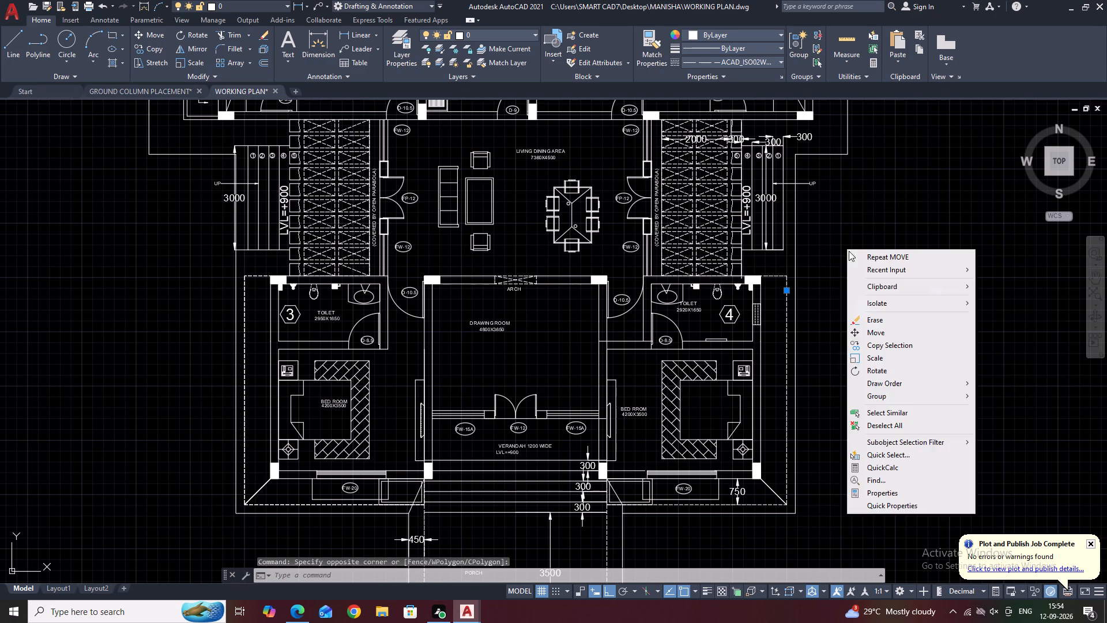
{"action": "left_click", "coordinate": [885, 321]}
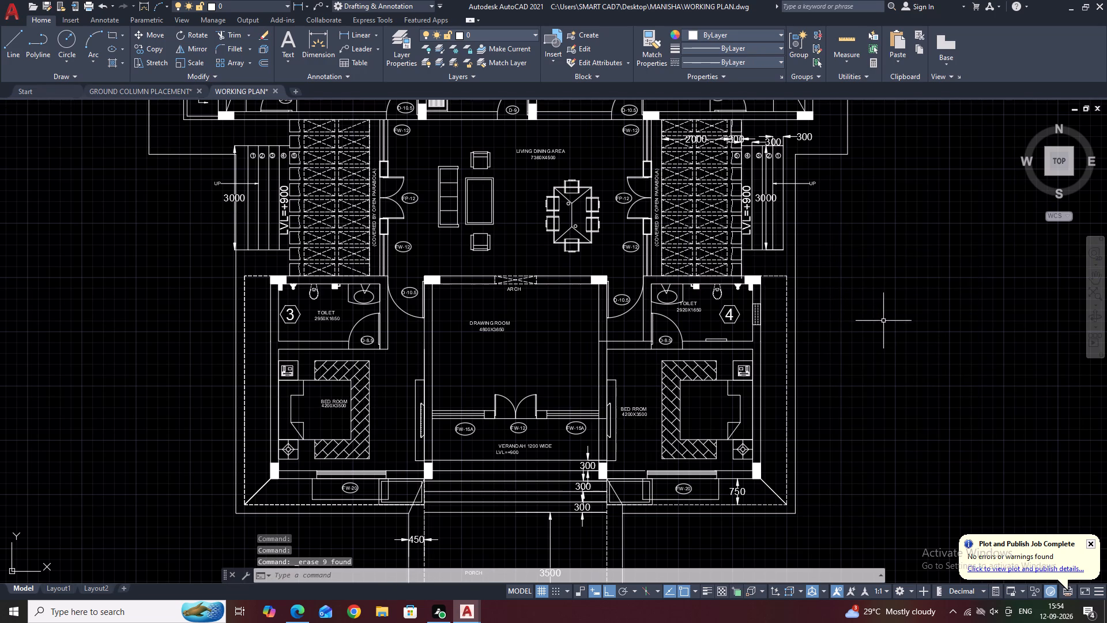
Join the outer outline segments around the porch, both side wings and the rear of the building into polylines.
{"action": "middle_click_drag", "start_coordinate": [905, 307], "coordinate": [900, 343]}
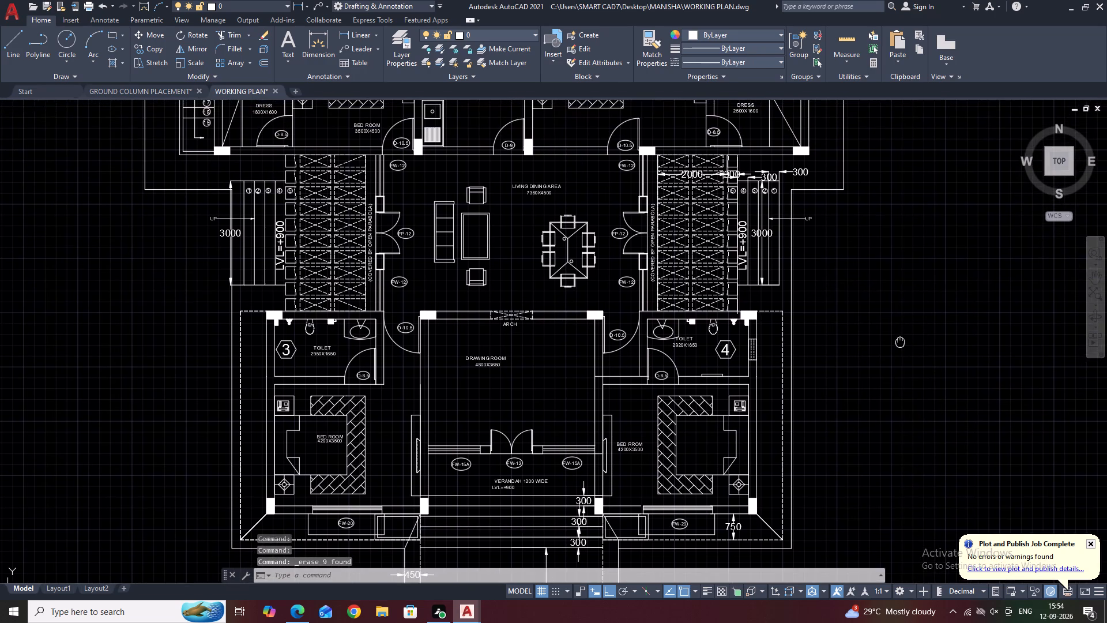
{"action": "middle_click_drag", "start_coordinate": [900, 343], "coordinate": [941, 194]}
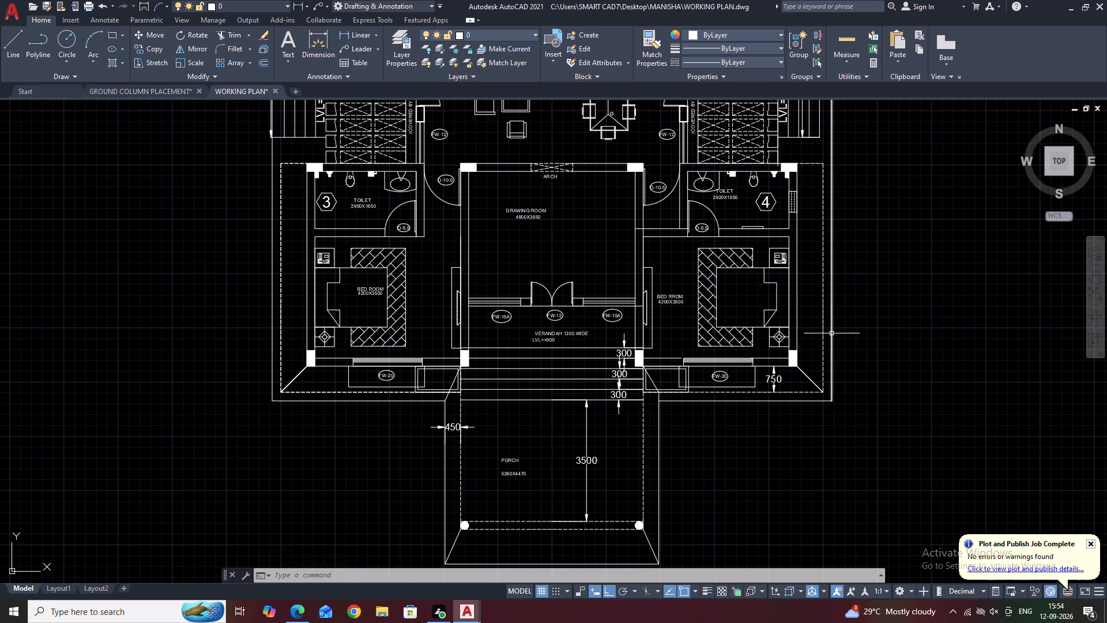
{"action": "left_click", "coordinate": [831, 337]}
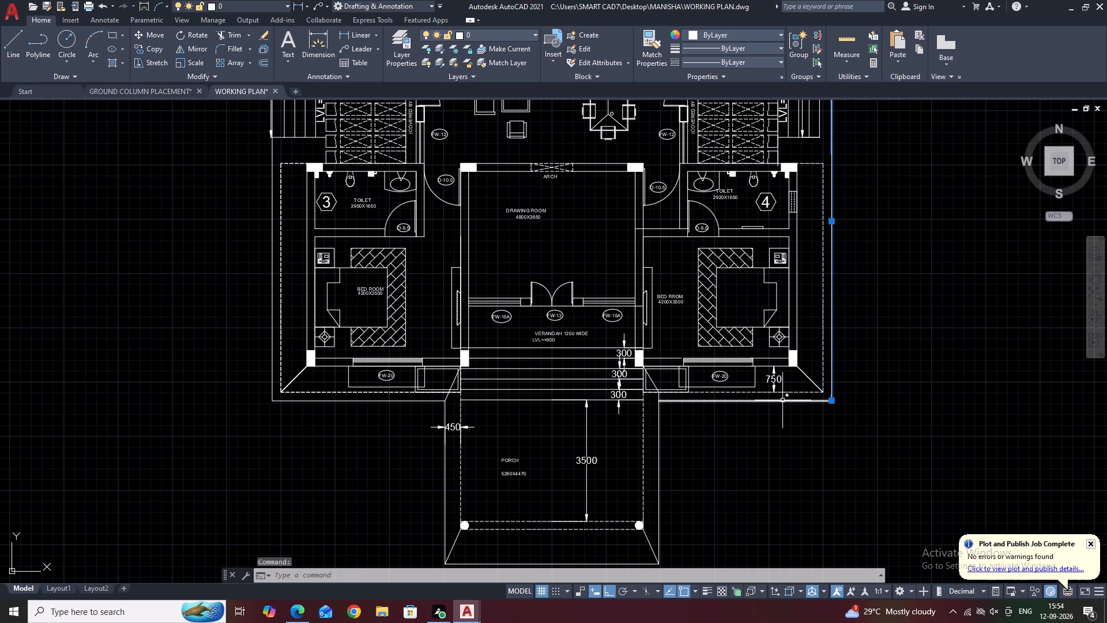
{"action": "left_click", "coordinate": [784, 400]}
{"action": "left_click", "coordinate": [660, 416]}
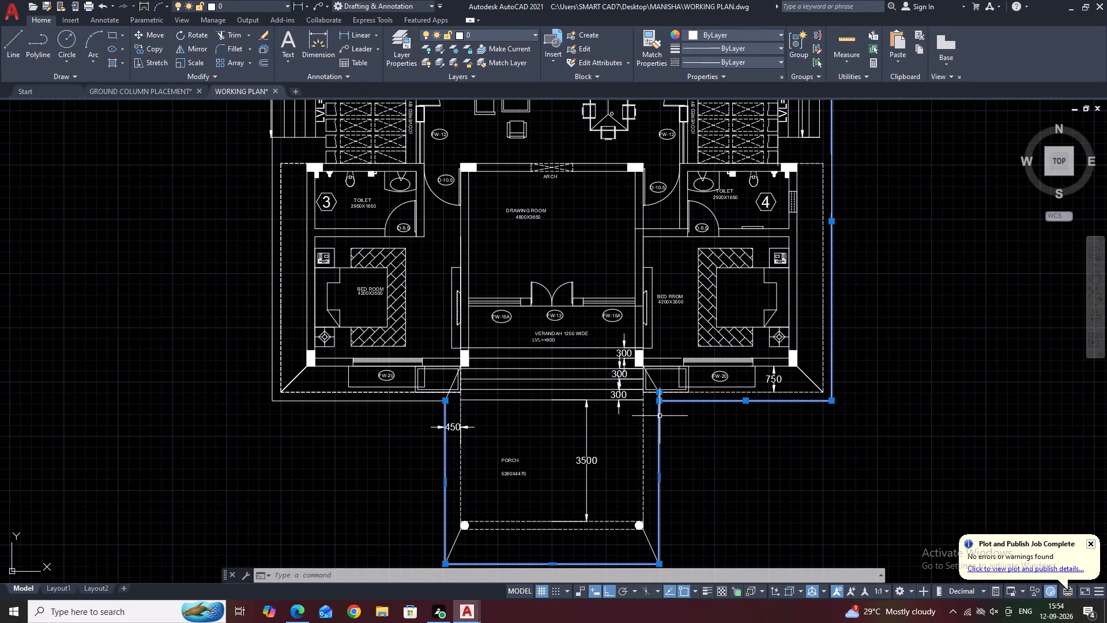
{"action": "scroll", "coordinate": [811, 401], "scroll_direction": "down", "scroll_amount": 1}
{"action": "scroll", "coordinate": [514, 392], "scroll_direction": "up", "scroll_amount": 1}
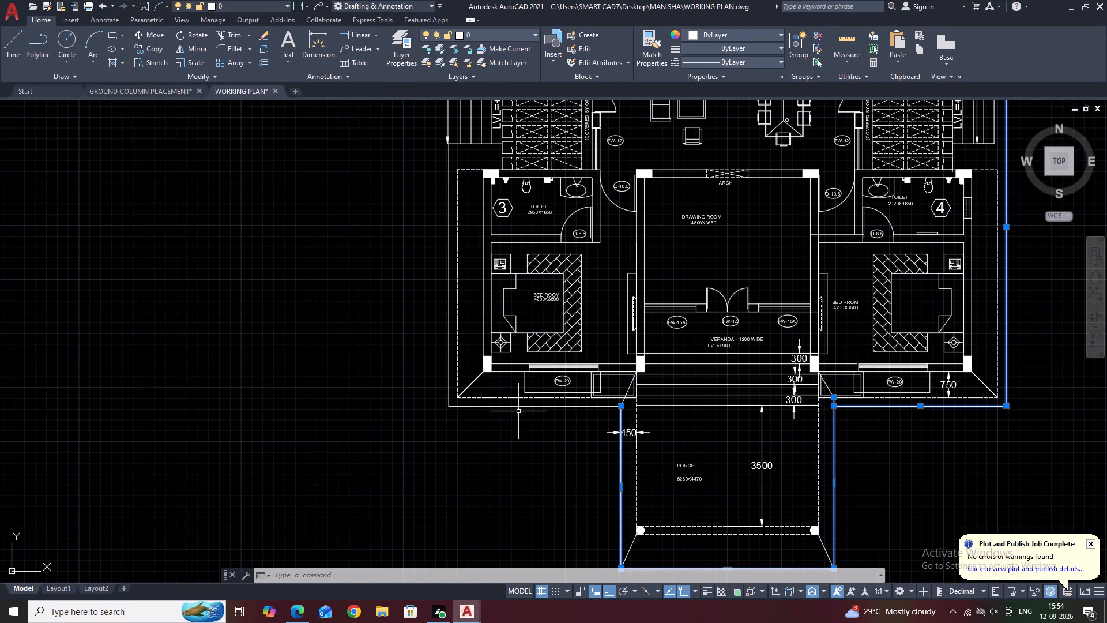
{"action": "left_click", "coordinate": [521, 407]}
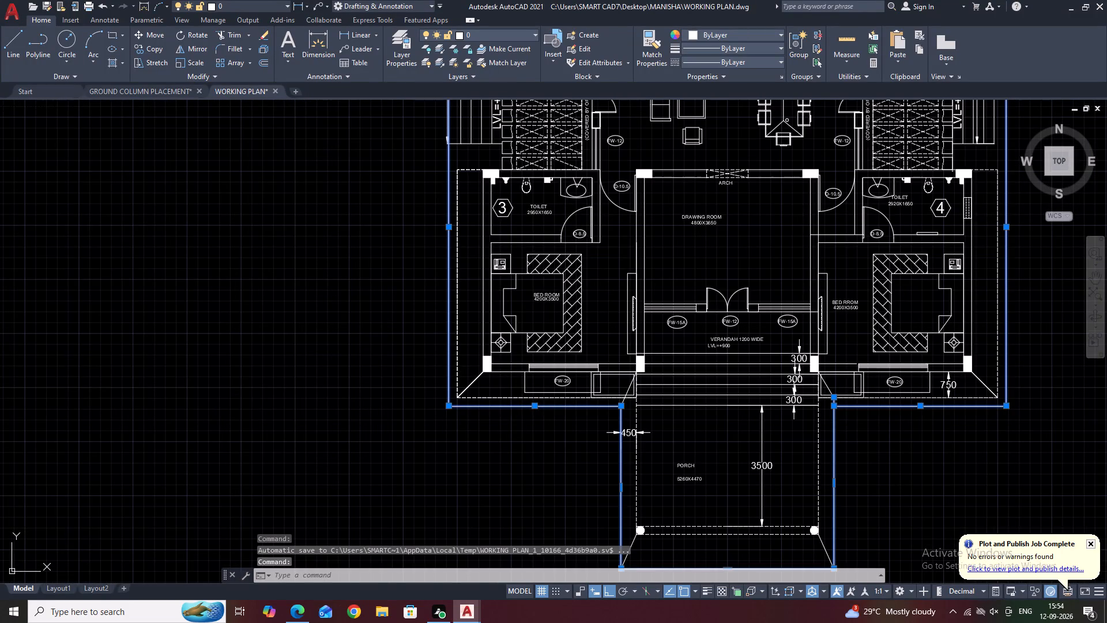
{"action": "left_click", "coordinate": [449, 376]}
{"action": "scroll", "coordinate": [732, 303], "scroll_direction": "down", "scroll_amount": 2}
{"action": "middle_click_drag", "start_coordinate": [893, 222], "coordinate": [901, 270]}
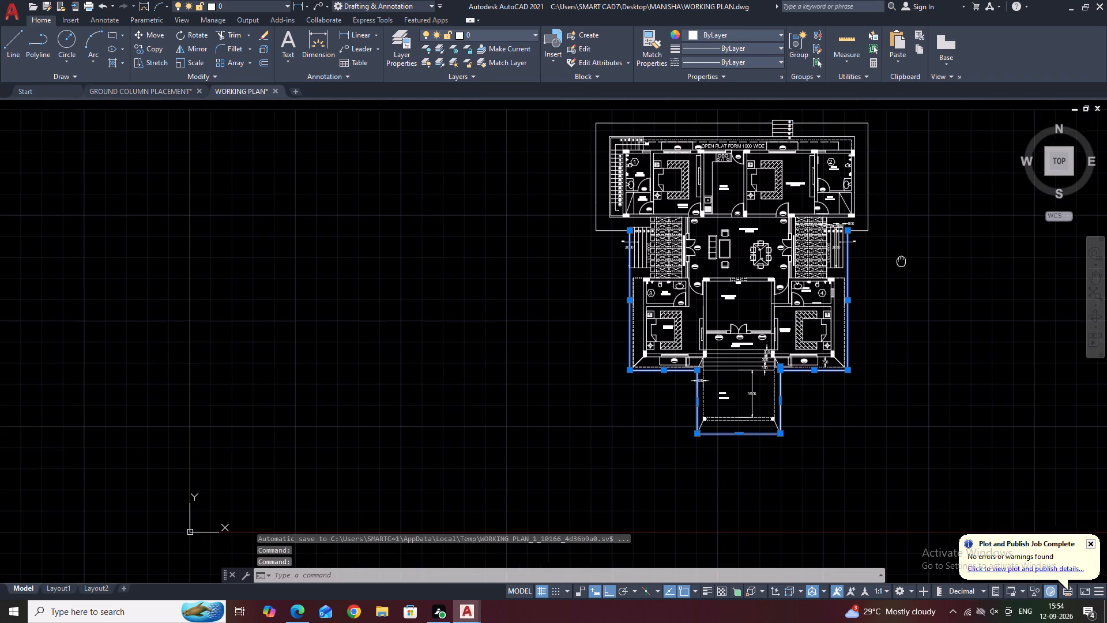
{"action": "middle_click_drag", "start_coordinate": [901, 270], "coordinate": [897, 323]}
{"action": "scroll", "coordinate": [855, 305], "scroll_direction": "up", "scroll_amount": 3}
{"action": "left_click", "coordinate": [899, 287]}
{"action": "left_click", "coordinate": [858, 333]}
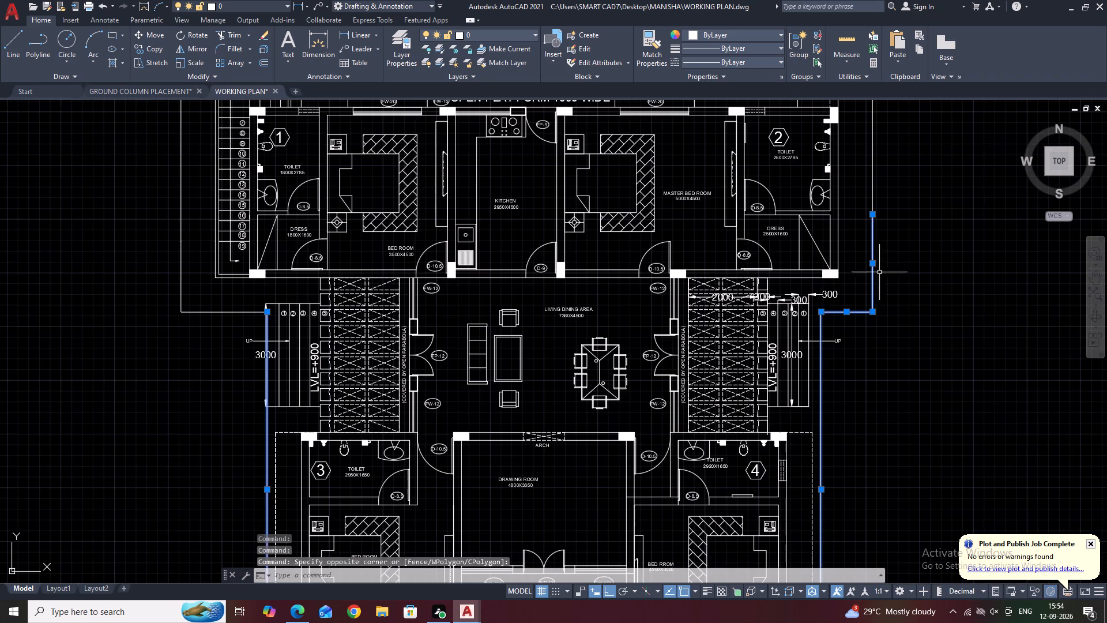
{"action": "middle_click_drag", "start_coordinate": [891, 189], "coordinate": [885, 358]}
{"action": "left_click", "coordinate": [878, 203]}
{"action": "left_click_drag", "start_coordinate": [864, 256], "coordinate": [864, 272]}
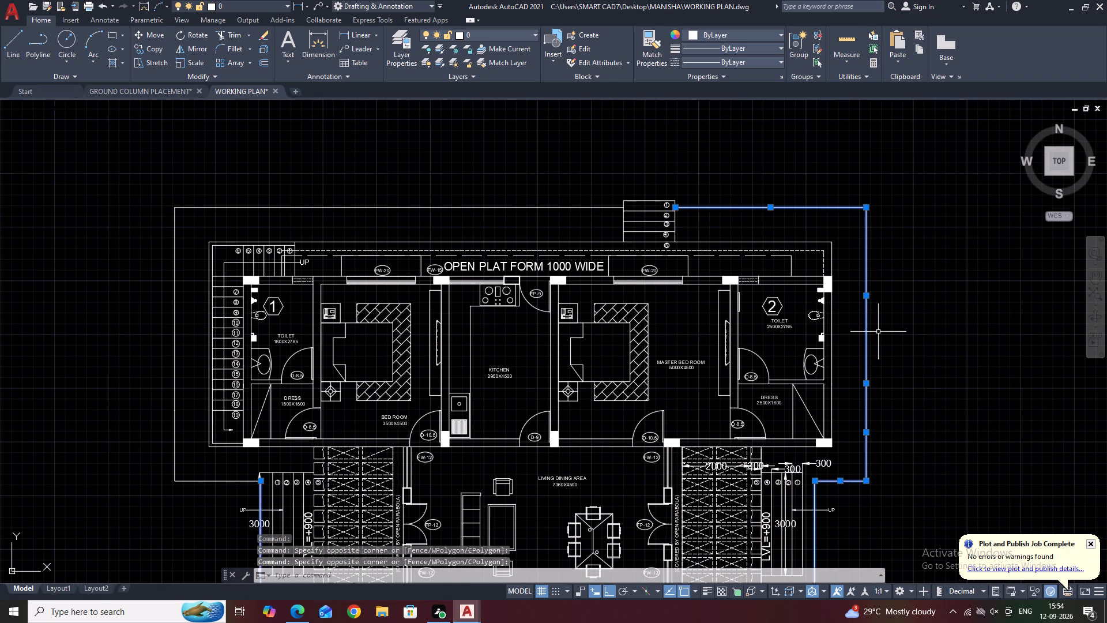
{"action": "left_click", "coordinate": [521, 185]}
{"action": "left_click_drag", "start_coordinate": [480, 211], "coordinate": [476, 218]}
{"action": "middle_click_drag", "start_coordinate": [487, 224], "coordinate": [720, 162]}
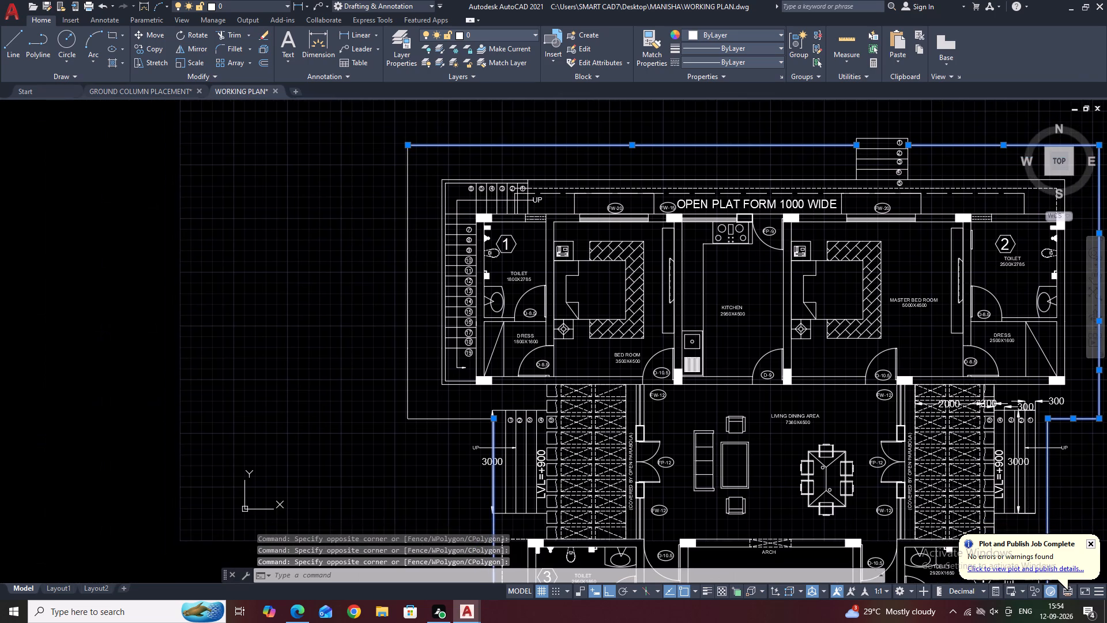
{"action": "left_click", "coordinate": [423, 174]}
{"action": "left_click", "coordinate": [382, 239]}
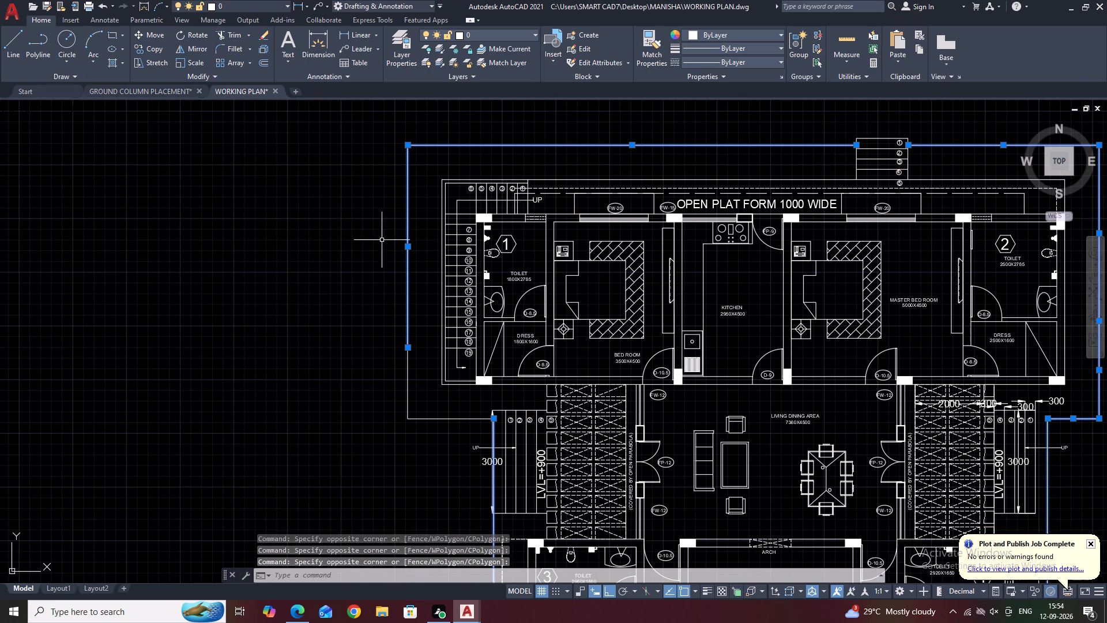
{"action": "left_click", "coordinate": [417, 393]}
{"action": "left_click", "coordinate": [390, 433]}
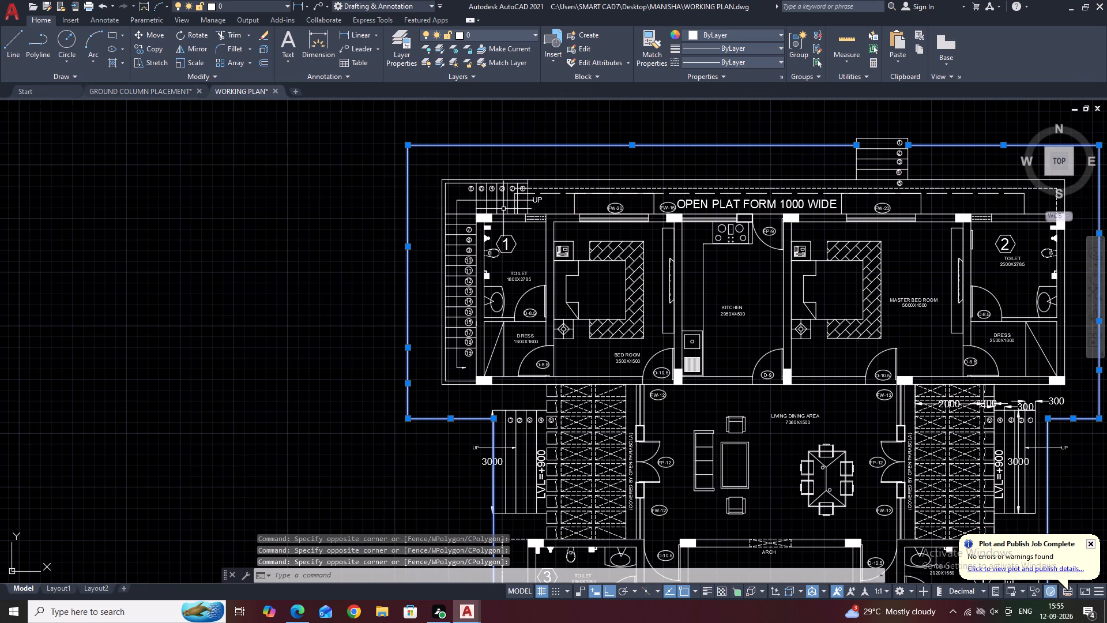
{"action": "middle_click_drag", "start_coordinate": [642, 199], "coordinate": [608, 216]}
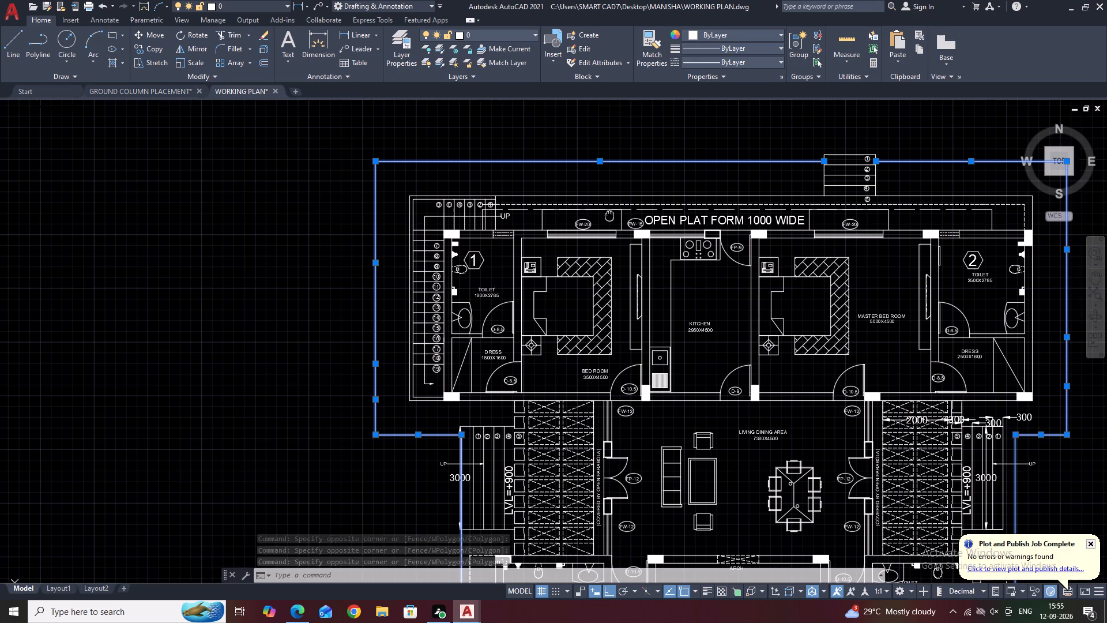
{"action": "middle_click_drag", "start_coordinate": [608, 216], "coordinate": [604, 217]}
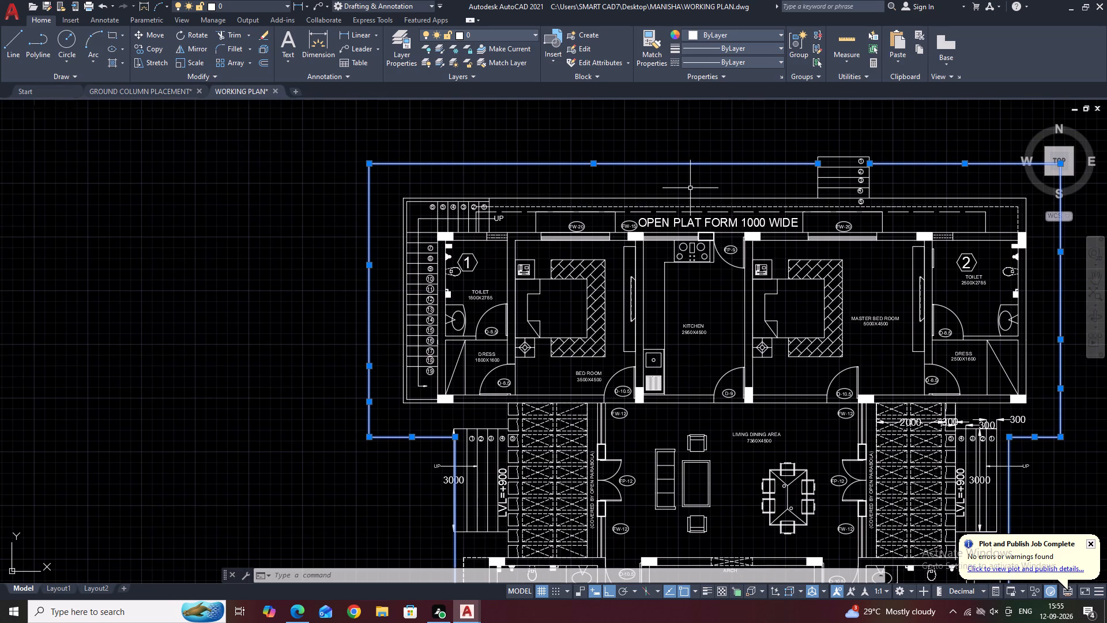
{"action": "key", "text": "j"}
{"action": "key", "text": "Return"}
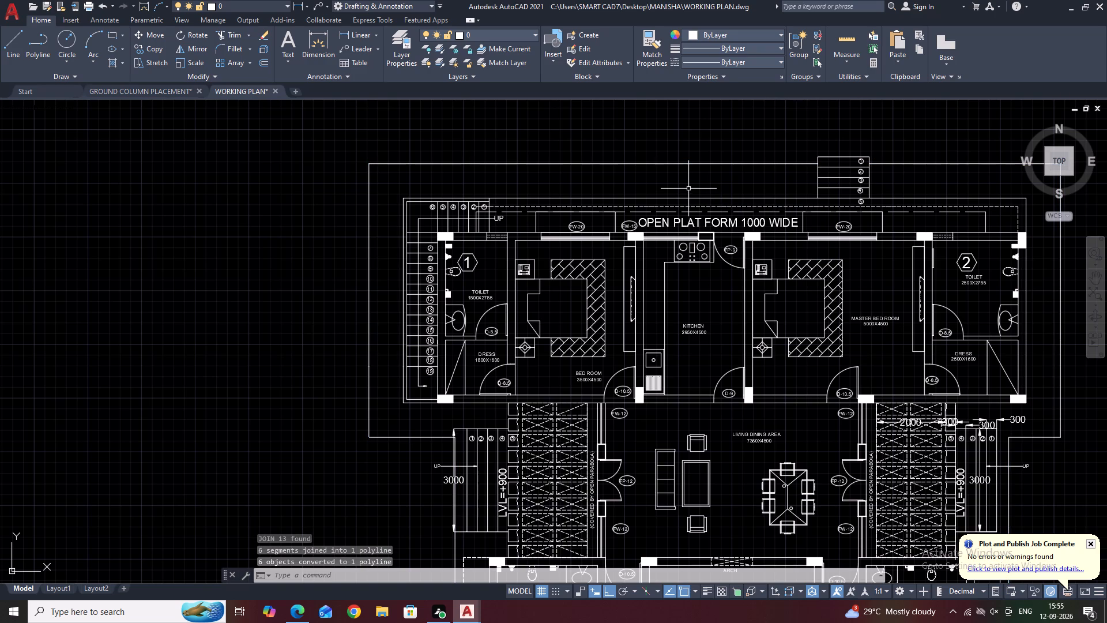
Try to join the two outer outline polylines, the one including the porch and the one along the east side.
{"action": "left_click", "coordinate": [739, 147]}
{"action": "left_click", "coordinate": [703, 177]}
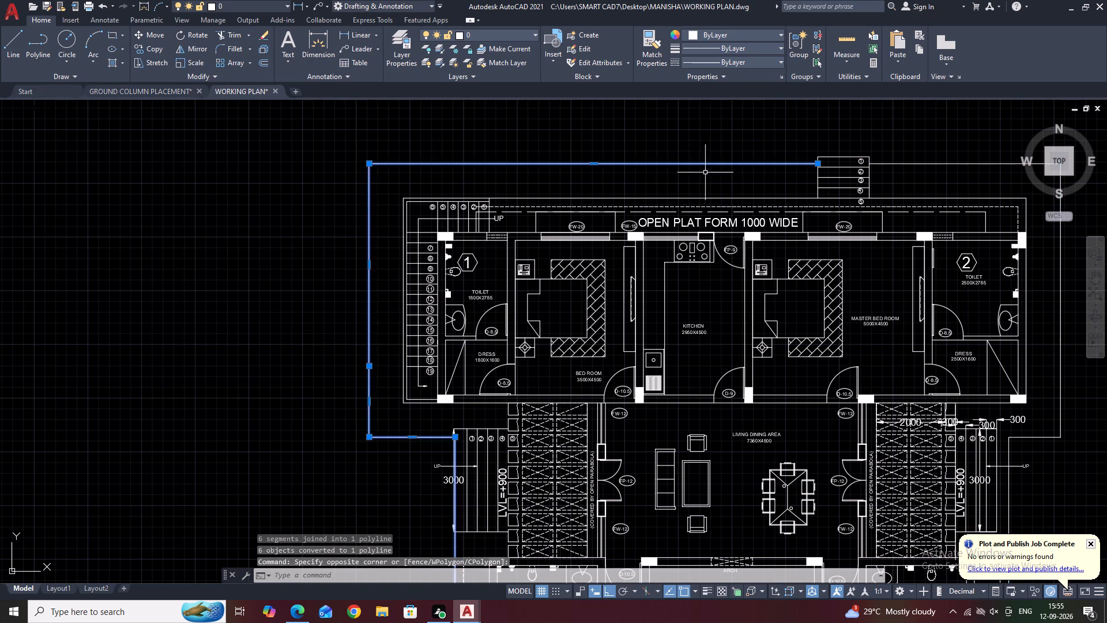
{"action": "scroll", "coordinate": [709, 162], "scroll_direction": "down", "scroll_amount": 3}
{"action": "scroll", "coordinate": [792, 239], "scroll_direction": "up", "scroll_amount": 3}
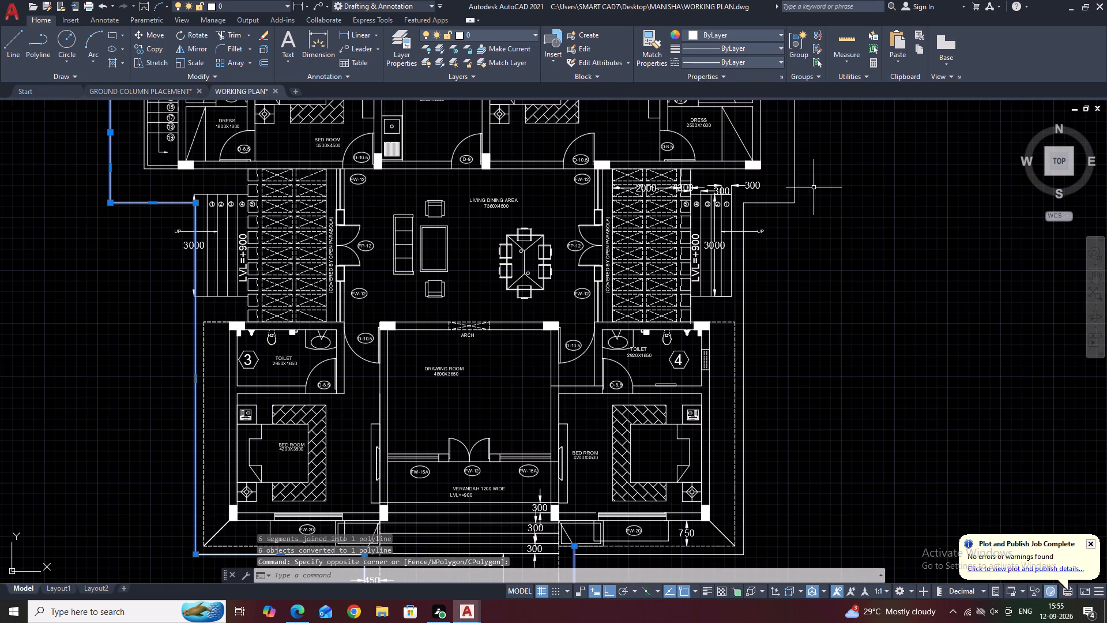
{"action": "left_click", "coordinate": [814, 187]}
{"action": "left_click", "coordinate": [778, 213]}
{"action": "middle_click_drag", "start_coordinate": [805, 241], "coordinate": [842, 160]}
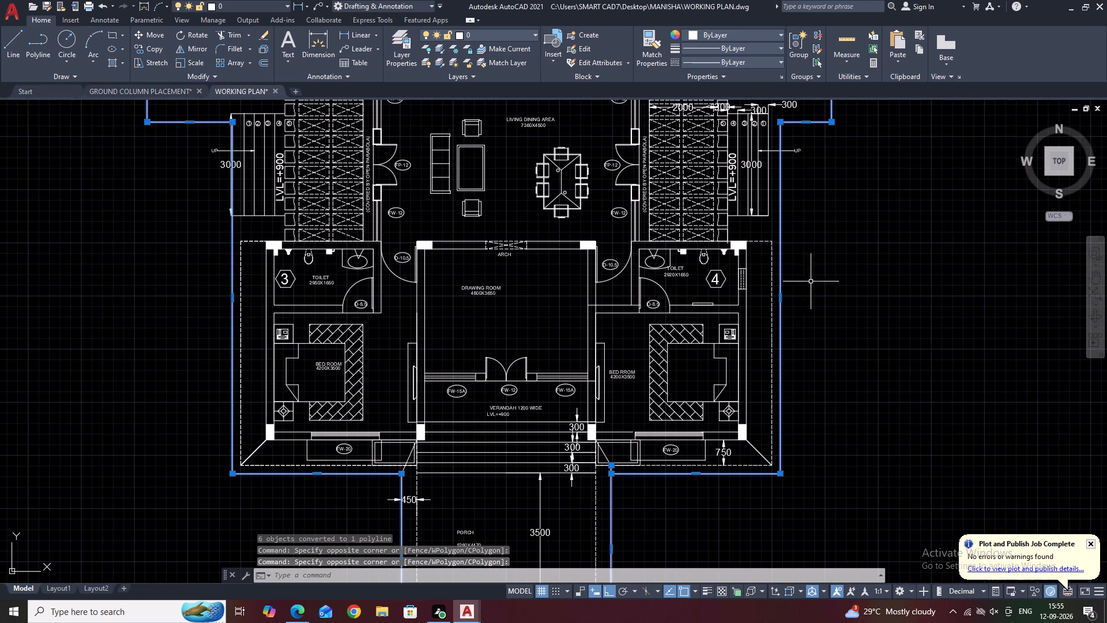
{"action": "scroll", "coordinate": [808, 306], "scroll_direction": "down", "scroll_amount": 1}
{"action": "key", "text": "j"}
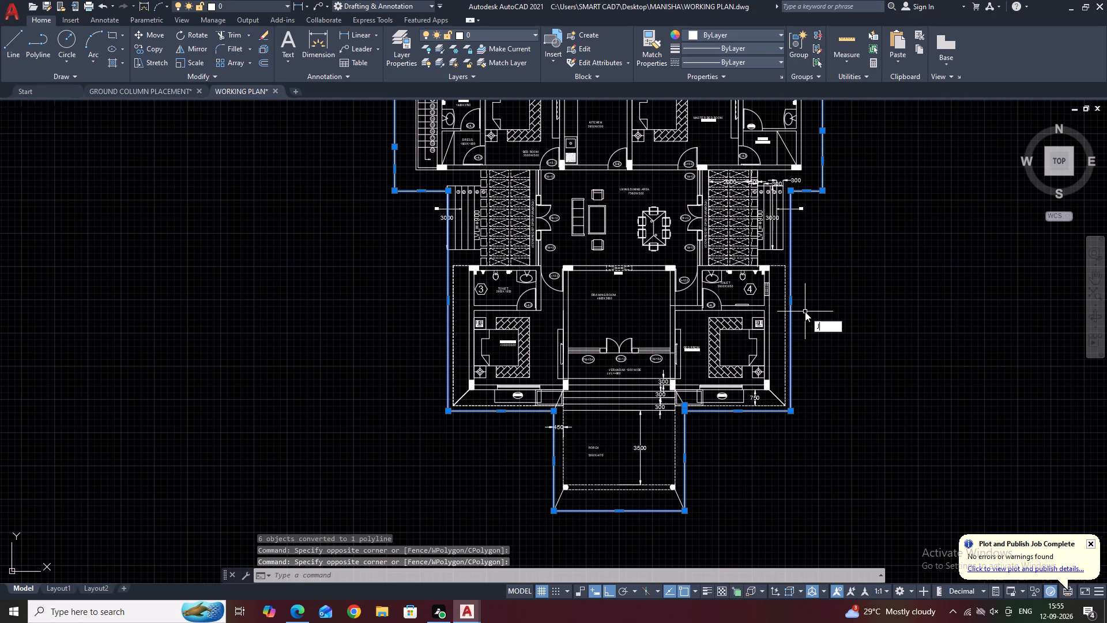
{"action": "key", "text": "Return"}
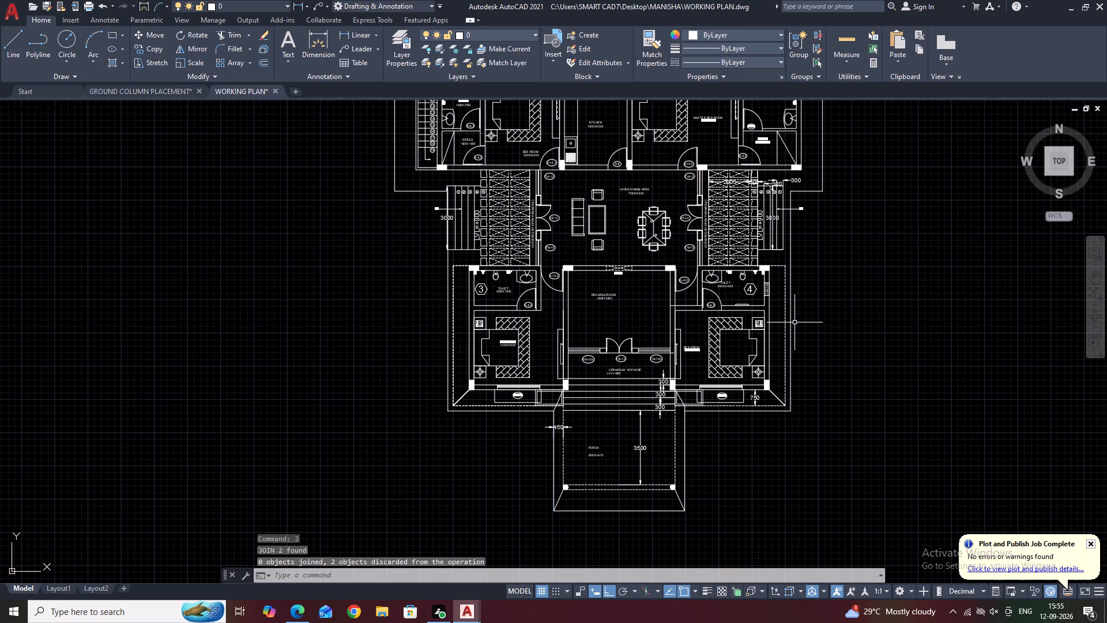
Stretch the upper end of the porch outline's east side down to the corner where it meets the building outline.
{"action": "left_click", "coordinate": [790, 329]}
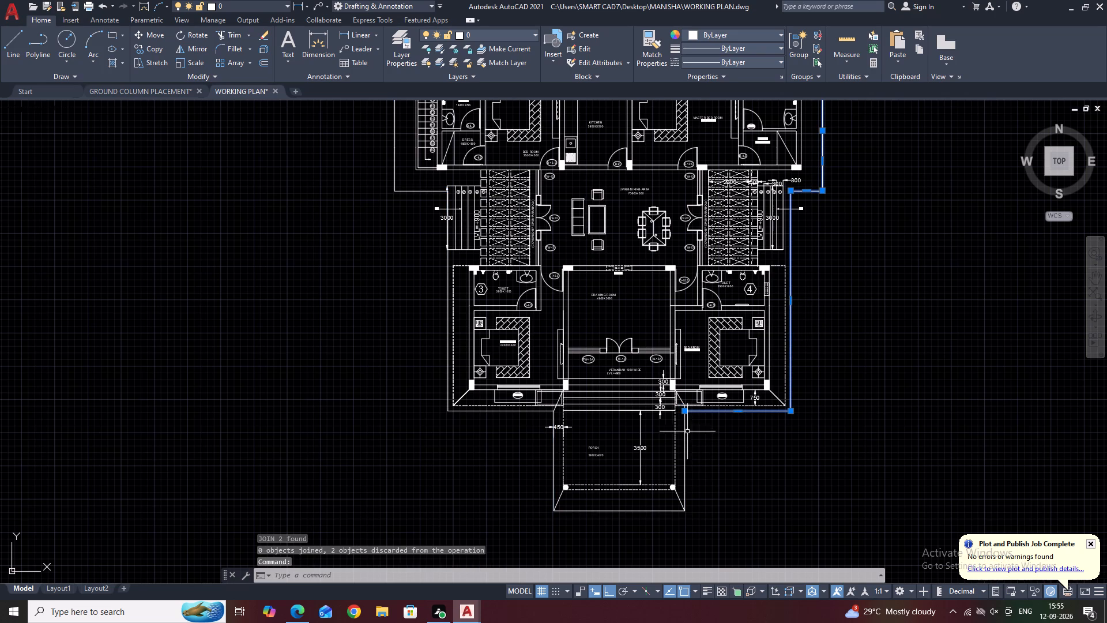
{"action": "left_click", "coordinate": [684, 429]}
{"action": "middle_click_drag", "start_coordinate": [723, 430], "coordinate": [722, 500]}
{"action": "scroll", "coordinate": [698, 496], "scroll_direction": "up", "scroll_amount": 3}
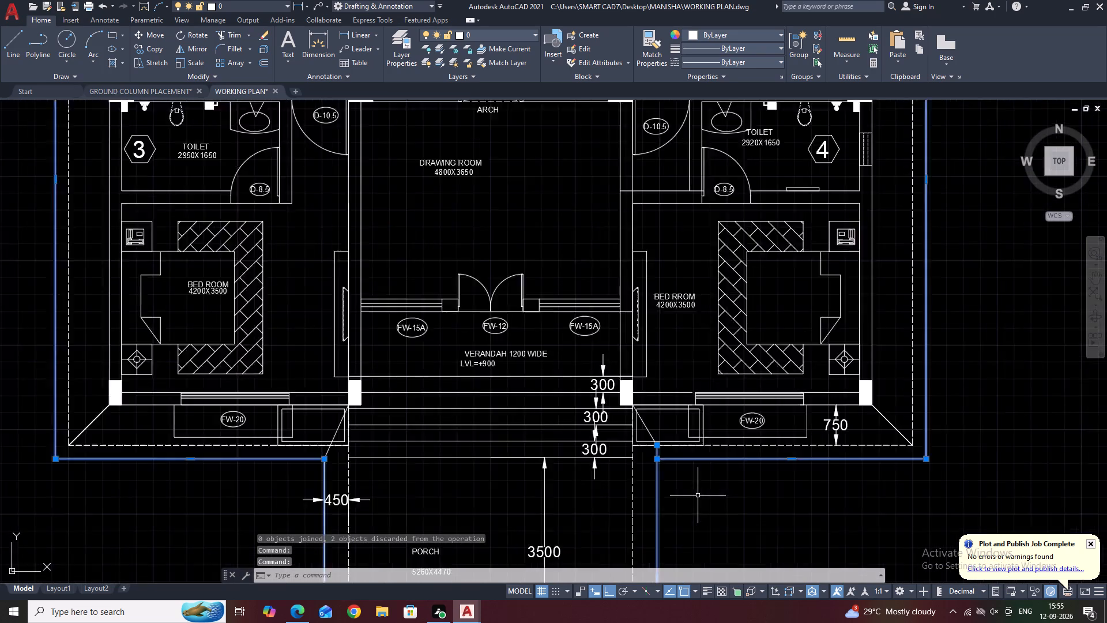
{"action": "scroll", "coordinate": [652, 434], "scroll_direction": "up", "scroll_amount": 2}
{"action": "left_click", "coordinate": [597, 389]}
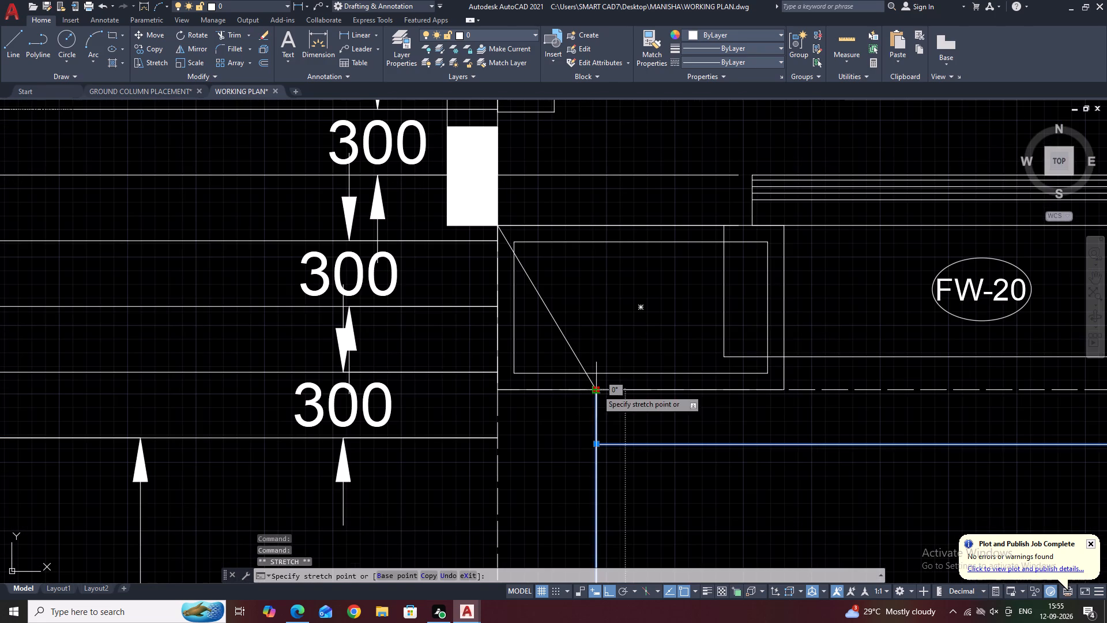
{"action": "left_click", "coordinate": [595, 444]}
Stretch the lower end of the porch's east diagonal line to the corner of the outer outline and clear the selection.
{"action": "scroll", "coordinate": [634, 403], "scroll_direction": "down", "scroll_amount": 4}
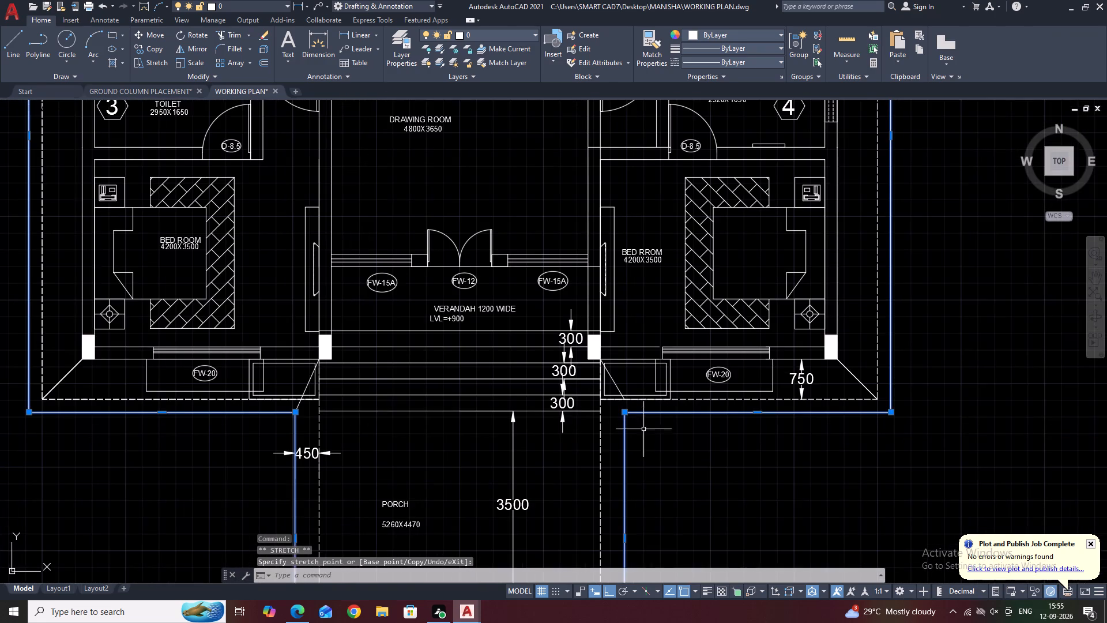
{"action": "middle_click_drag", "start_coordinate": [644, 429], "coordinate": [681, 409]}
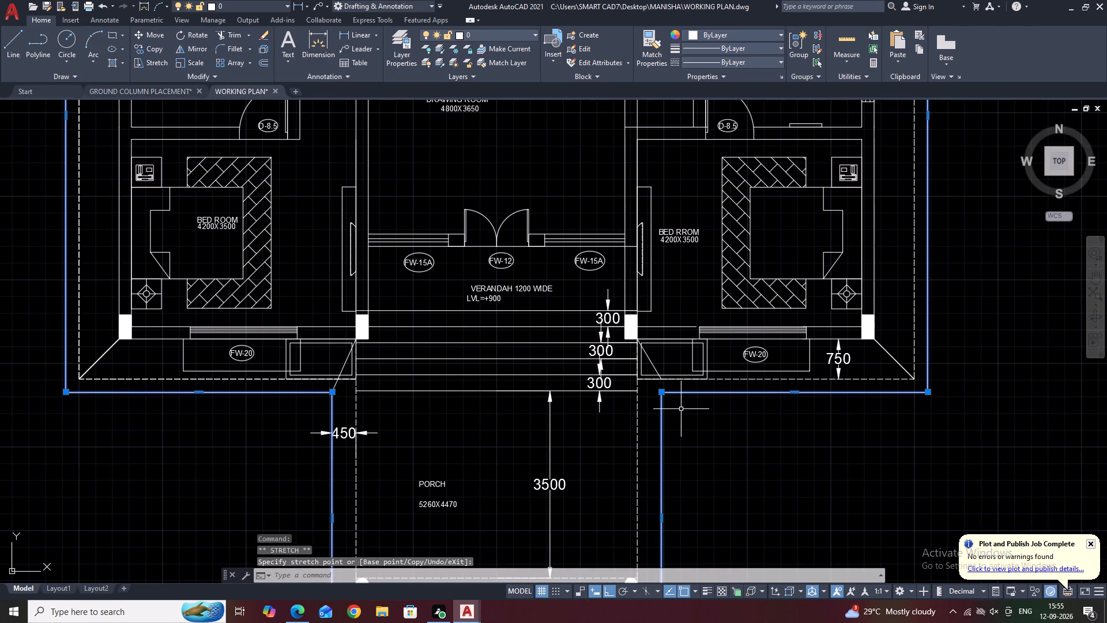
{"action": "scroll", "coordinate": [729, 415], "scroll_direction": "down", "scroll_amount": 2}
{"action": "middle_click_drag", "start_coordinate": [738, 426], "coordinate": [780, 461]}
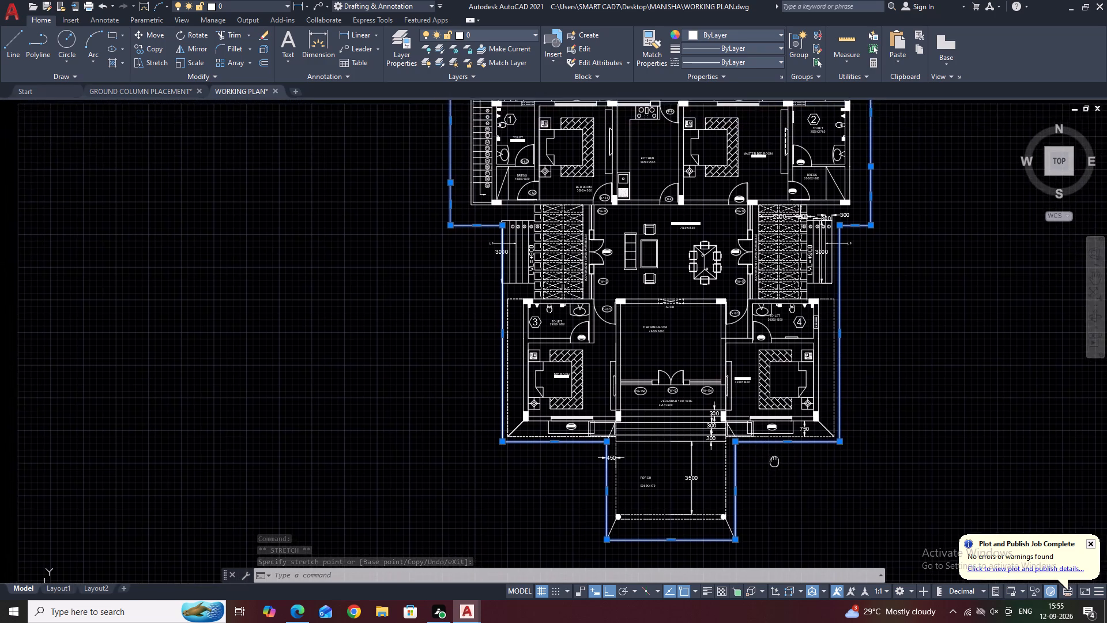
{"action": "middle_click_drag", "start_coordinate": [780, 461], "coordinate": [774, 408]}
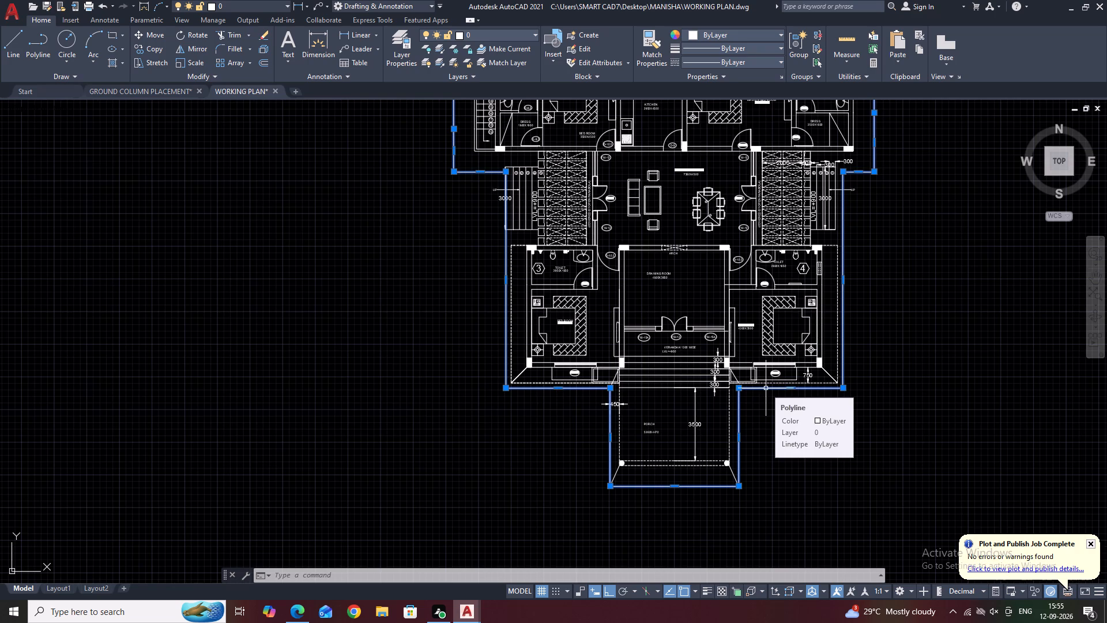
{"action": "scroll", "coordinate": [766, 388], "scroll_direction": "up", "scroll_amount": 1}
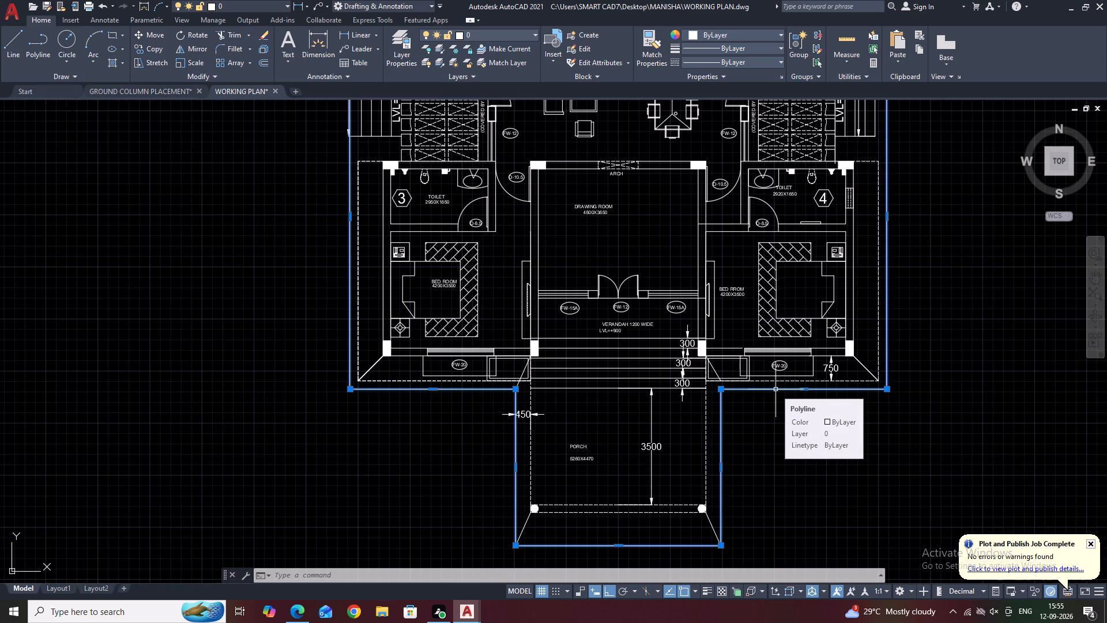
{"action": "scroll", "coordinate": [721, 389], "scroll_direction": "up", "scroll_amount": 2}
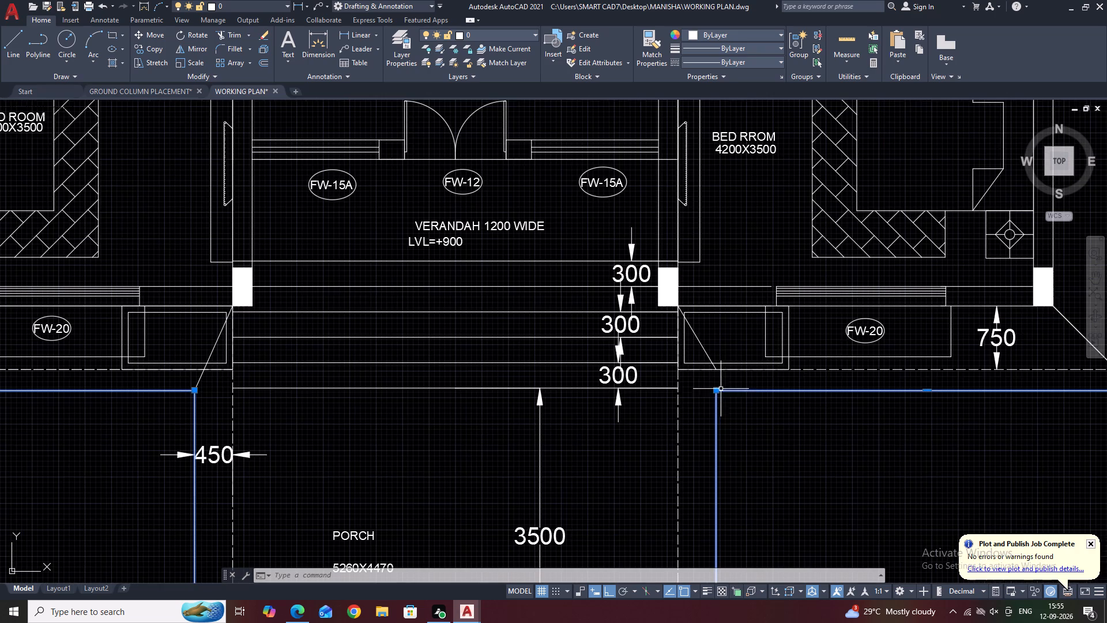
{"action": "left_click", "coordinate": [711, 339]}
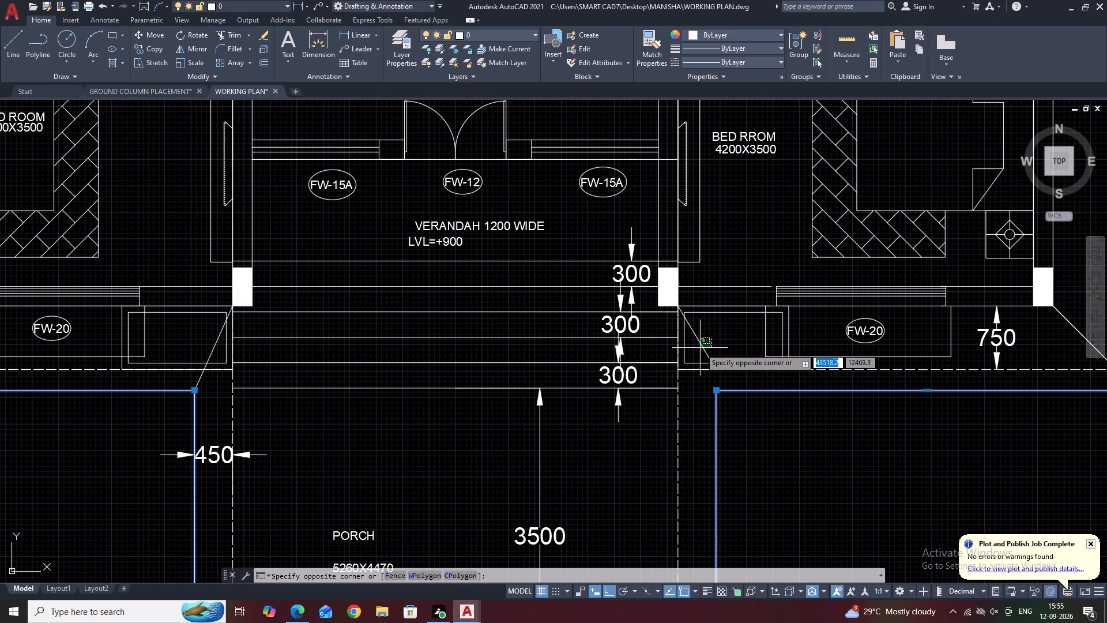
{"action": "left_click", "coordinate": [698, 348]}
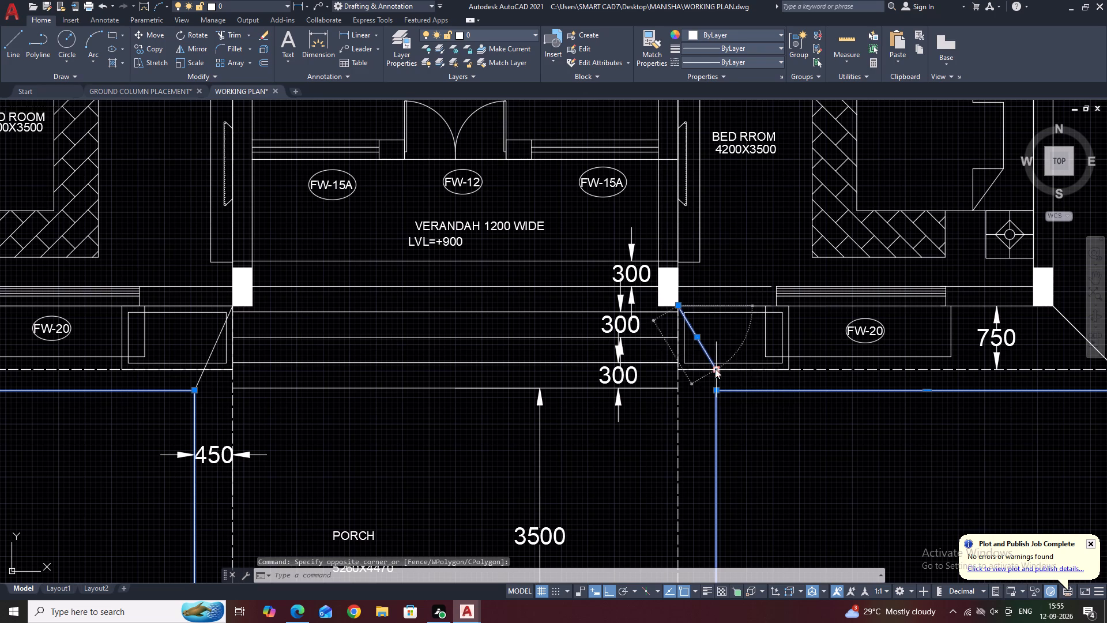
{"action": "left_click", "coordinate": [715, 369]}
{"action": "left_click", "coordinate": [714, 389]}
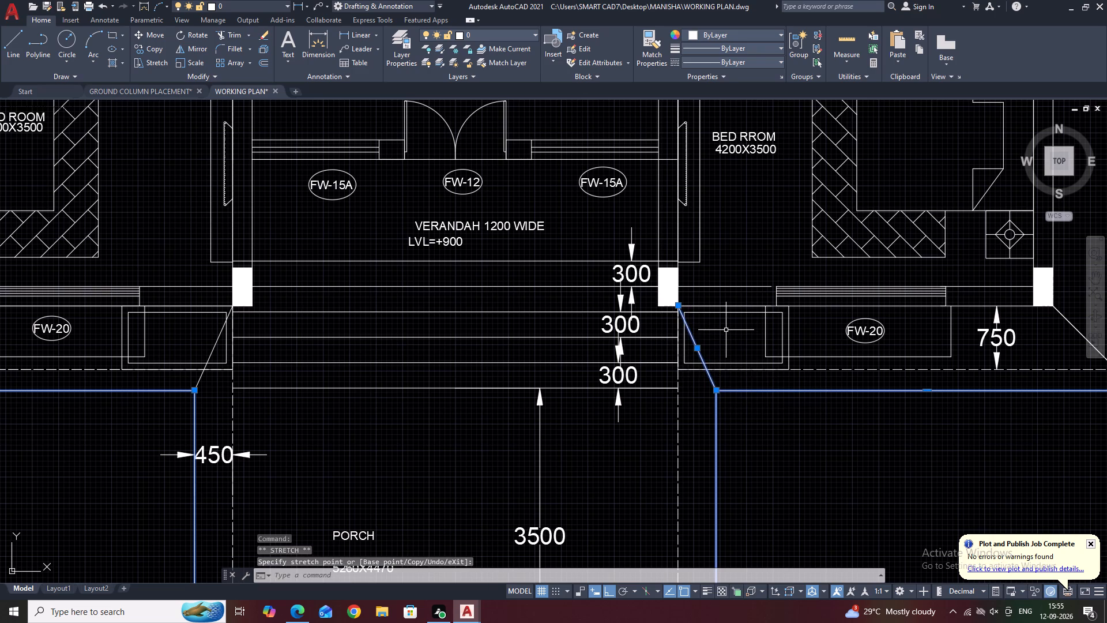
{"action": "right_click", "coordinate": [725, 330]}
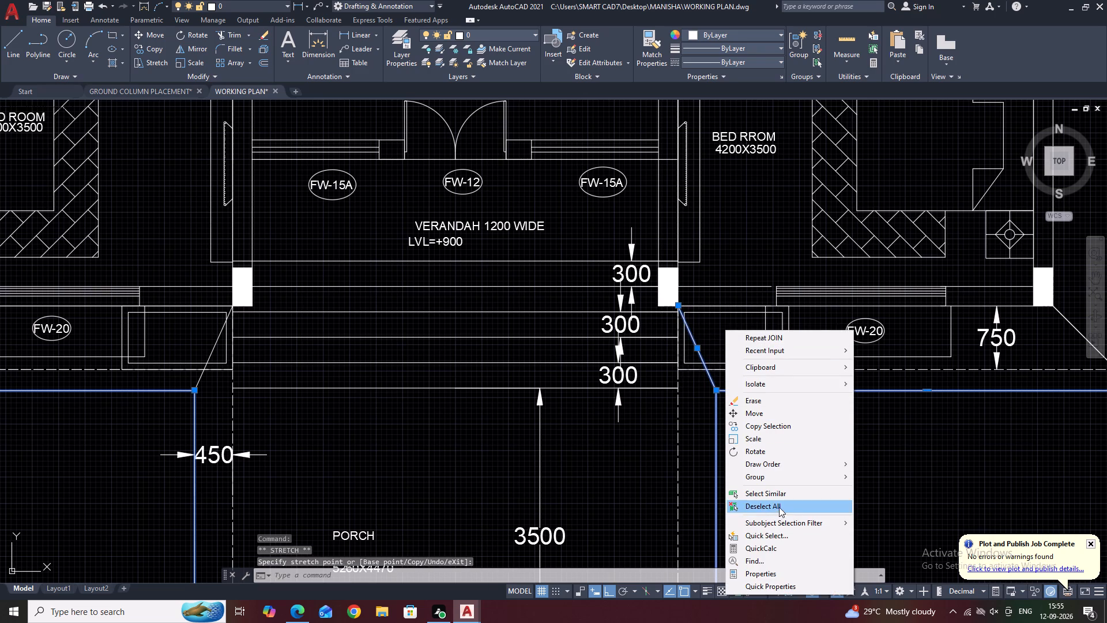
{"action": "left_click", "coordinate": [779, 507]}
{"action": "scroll", "coordinate": [763, 442], "scroll_direction": "down", "scroll_amount": 4}
{"action": "middle_click_drag", "start_coordinate": [793, 476], "coordinate": [849, 421]}
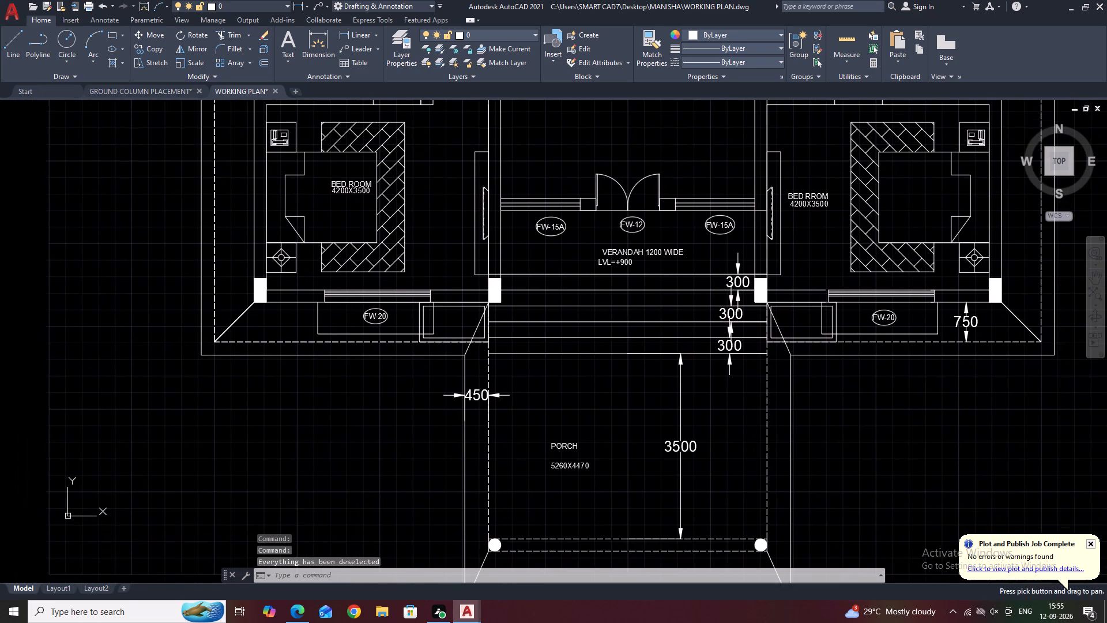
Examine the plan from the porch and front bedrooms up through the living dining area and the rear rooms.
{"action": "middle_click_drag", "start_coordinate": [818, 459], "coordinate": [856, 463]}
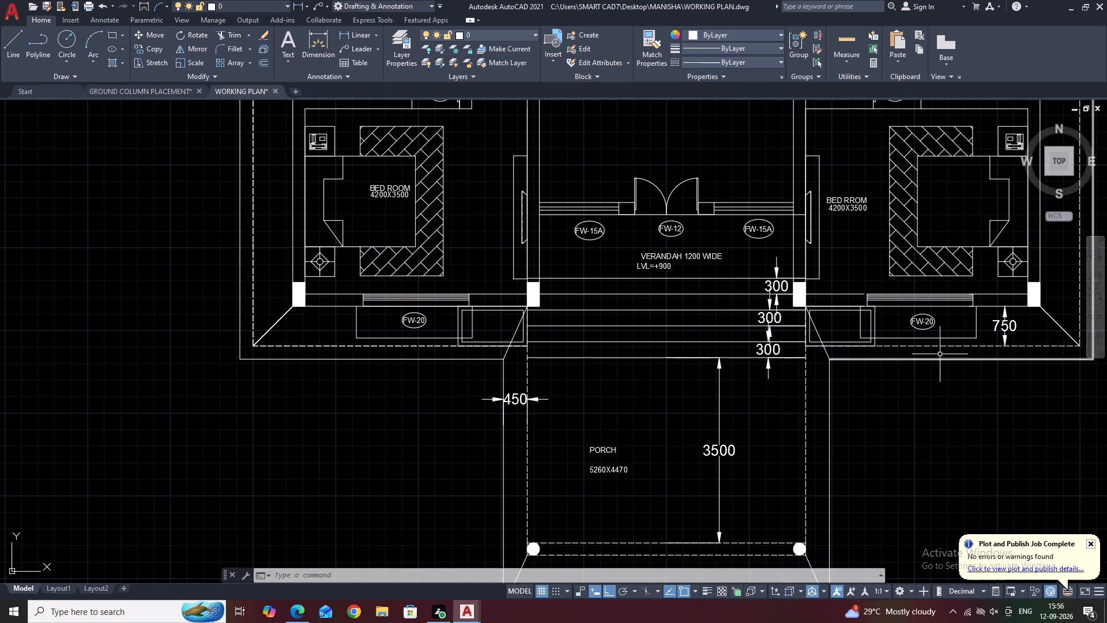
{"action": "scroll", "coordinate": [822, 350], "scroll_direction": "down", "scroll_amount": 2}
{"action": "scroll", "coordinate": [803, 359], "scroll_direction": "up", "scroll_amount": 1}
{"action": "middle_click_drag", "start_coordinate": [833, 332], "coordinate": [834, 336]}
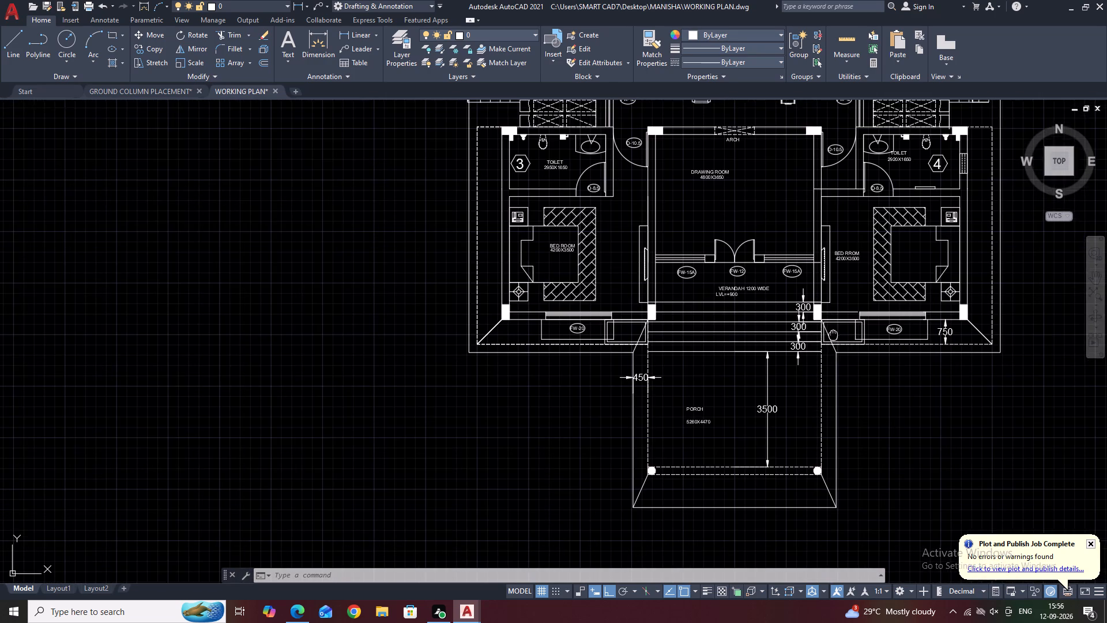
{"action": "middle_click_drag", "start_coordinate": [834, 336], "coordinate": [835, 343]}
{"action": "middle_click_drag", "start_coordinate": [835, 504], "coordinate": [846, 469]}
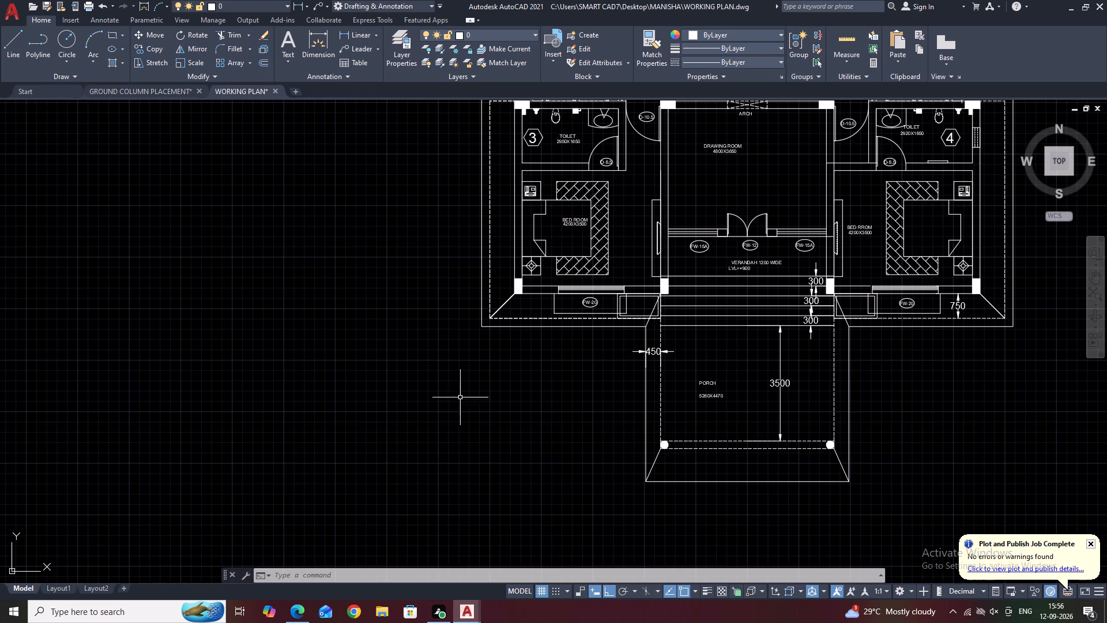
{"action": "scroll", "coordinate": [848, 426], "scroll_direction": "down", "scroll_amount": 2}
{"action": "middle_click_drag", "start_coordinate": [912, 359], "coordinate": [860, 375]}
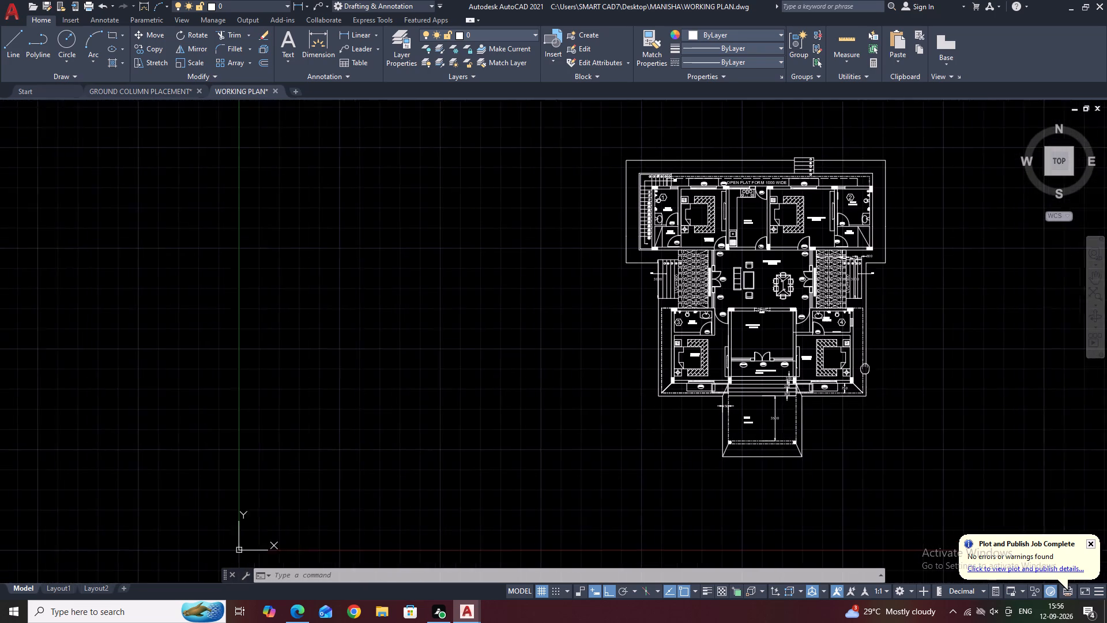
{"action": "middle_click_drag", "start_coordinate": [860, 375], "coordinate": [855, 389]}
{"action": "scroll", "coordinate": [744, 262], "scroll_direction": "up", "scroll_amount": 3}
{"action": "middle_click_drag", "start_coordinate": [839, 257], "coordinate": [782, 279]}
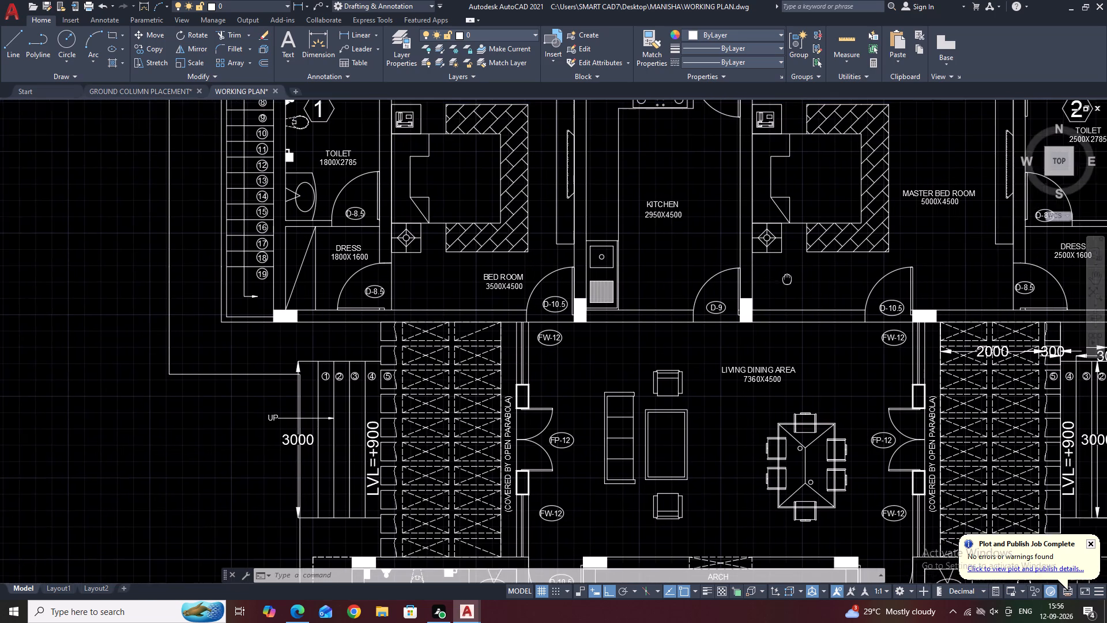
{"action": "middle_click_drag", "start_coordinate": [782, 279], "coordinate": [780, 279]}
{"action": "scroll", "coordinate": [753, 277], "scroll_direction": "down", "scroll_amount": 1}
{"action": "middle_click_drag", "start_coordinate": [789, 417], "coordinate": [775, 310]}
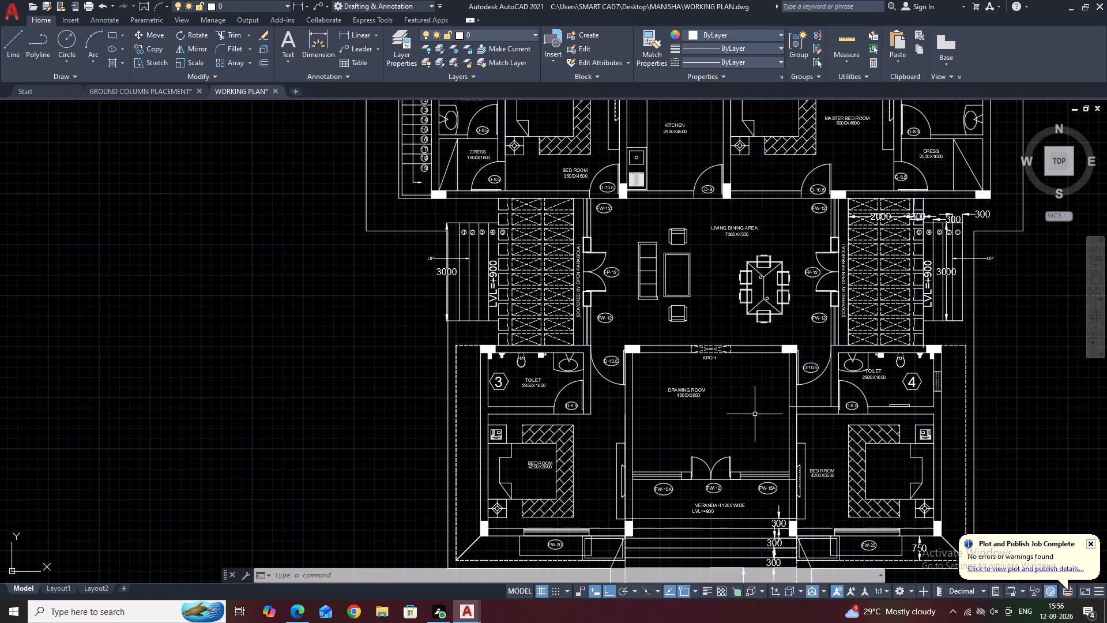
{"action": "middle_click_drag", "start_coordinate": [748, 422], "coordinate": [768, 333]}
{"action": "middle_click_drag", "start_coordinate": [780, 355], "coordinate": [780, 356]}
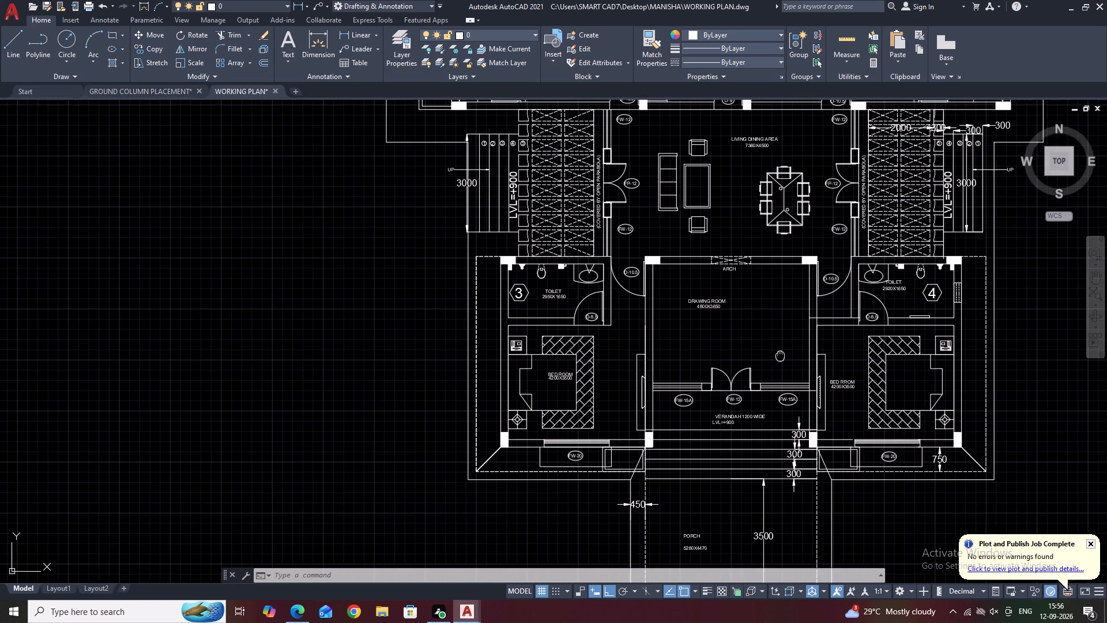
{"action": "middle_click_drag", "start_coordinate": [780, 356], "coordinate": [799, 316]}
{"action": "middle_click_drag", "start_coordinate": [769, 355], "coordinate": [789, 317]}
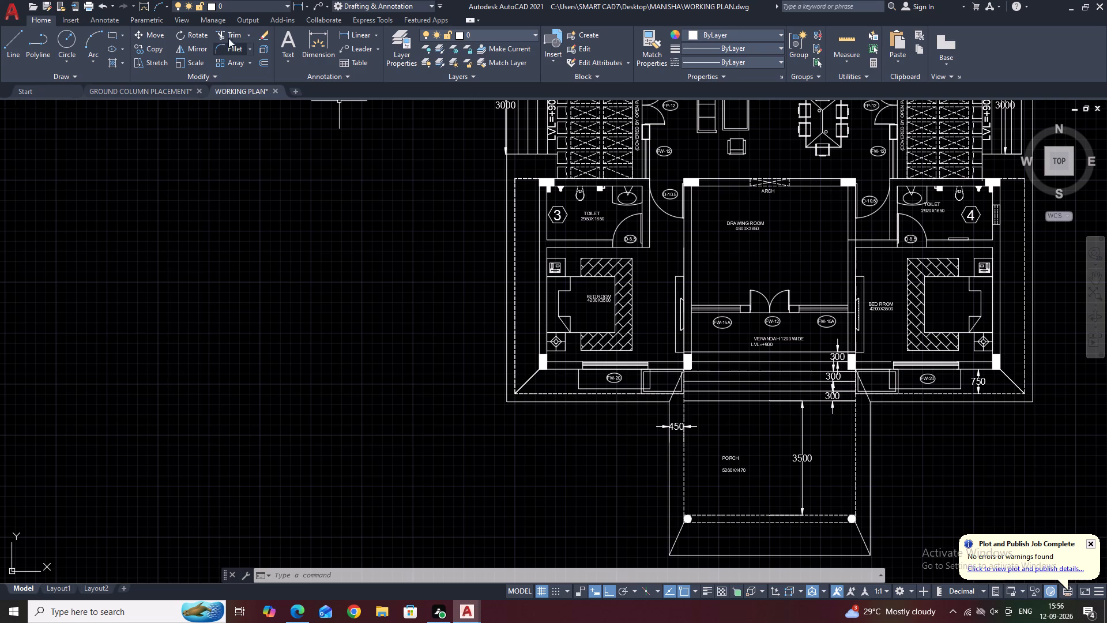
Add a vertical linear dimension for the verandah's depth, from its front edge to the wall line below the FW-15A window.
{"action": "left_click", "coordinate": [351, 28]}
{"action": "left_click", "coordinate": [353, 39]}
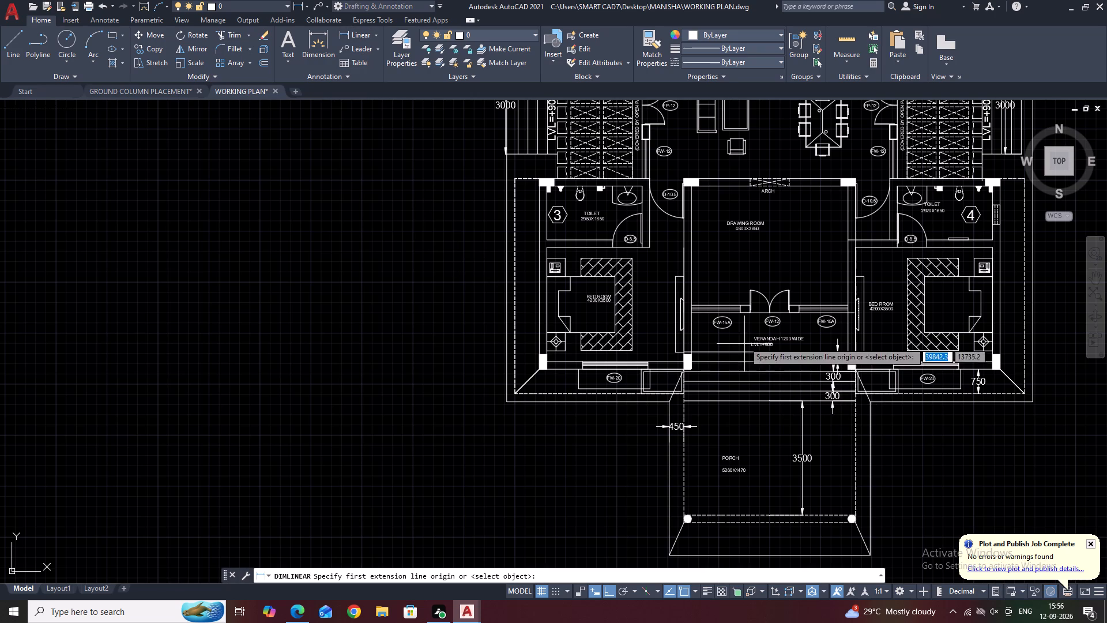
{"action": "scroll", "coordinate": [735, 359], "scroll_direction": "up", "scroll_amount": 3}
{"action": "left_click", "coordinate": [745, 339]}
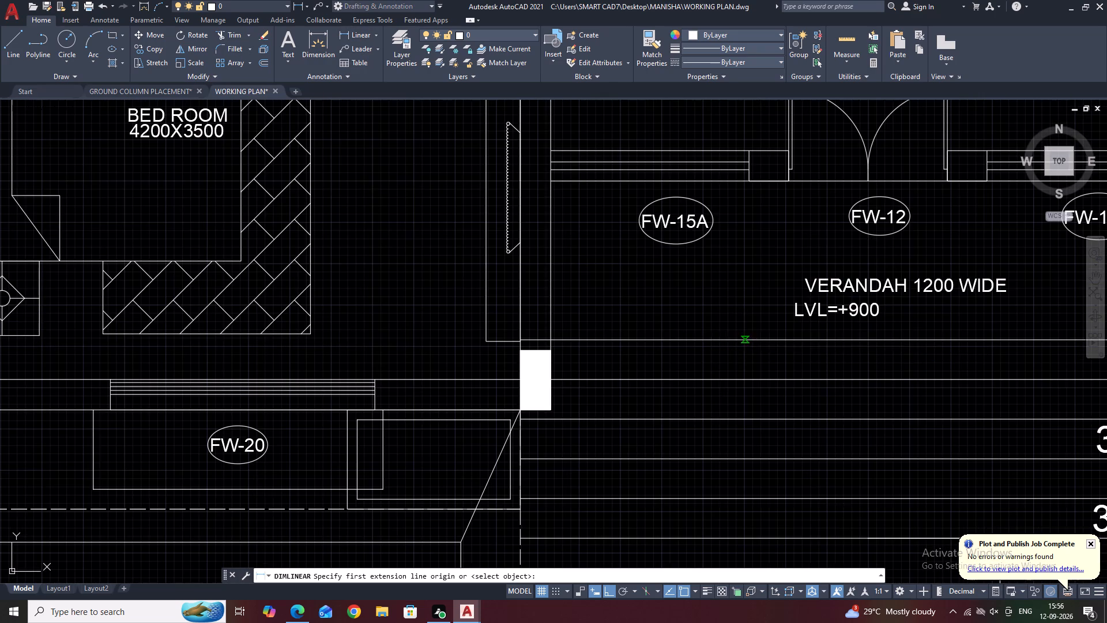
{"action": "left_click", "coordinate": [745, 182]}
{"action": "left_click", "coordinate": [744, 180]}
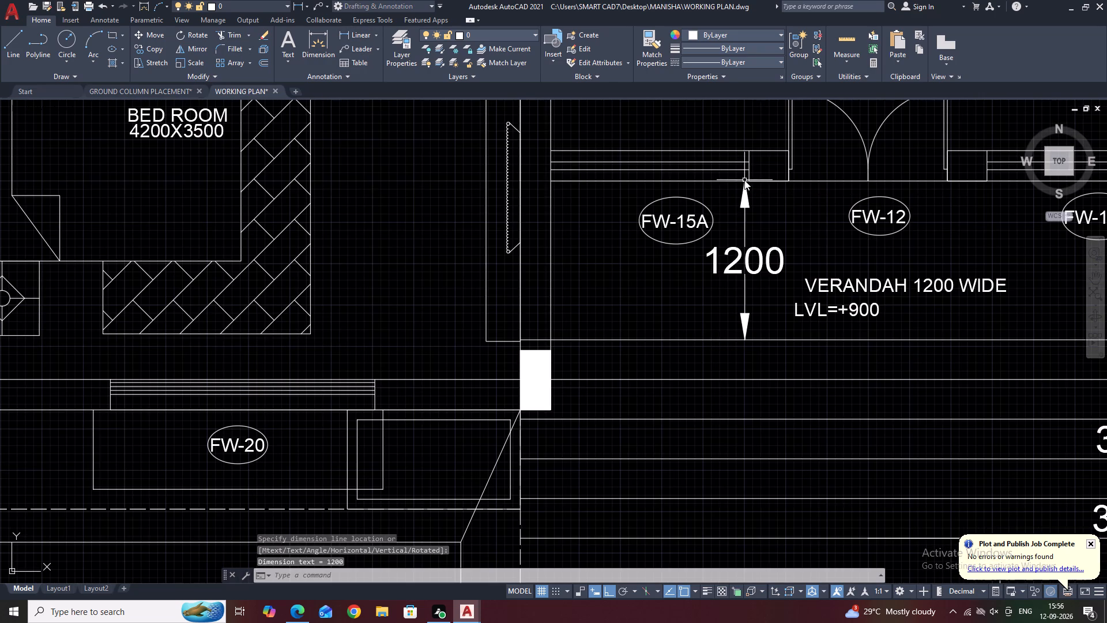
Match the properties of the thick rectangle beside the living area's east FP-12 door onto both rectangles flanking the verandah's double door.
{"action": "middle_click_drag", "start_coordinate": [782, 177], "coordinate": [764, 233]}
{"action": "scroll", "coordinate": [781, 185], "scroll_direction": "down", "scroll_amount": 3}
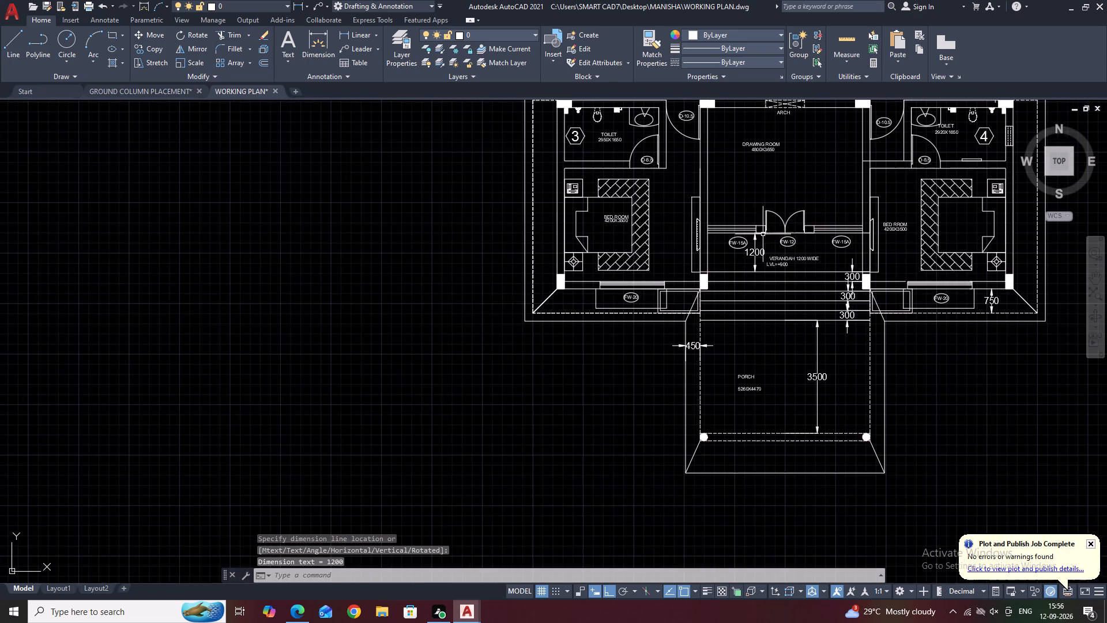
{"action": "middle_click_drag", "start_coordinate": [827, 203], "coordinate": [825, 235]}
{"action": "middle_click_drag", "start_coordinate": [826, 260], "coordinate": [820, 355]}
{"action": "scroll", "coordinate": [826, 268], "scroll_direction": "down", "scroll_amount": 1}
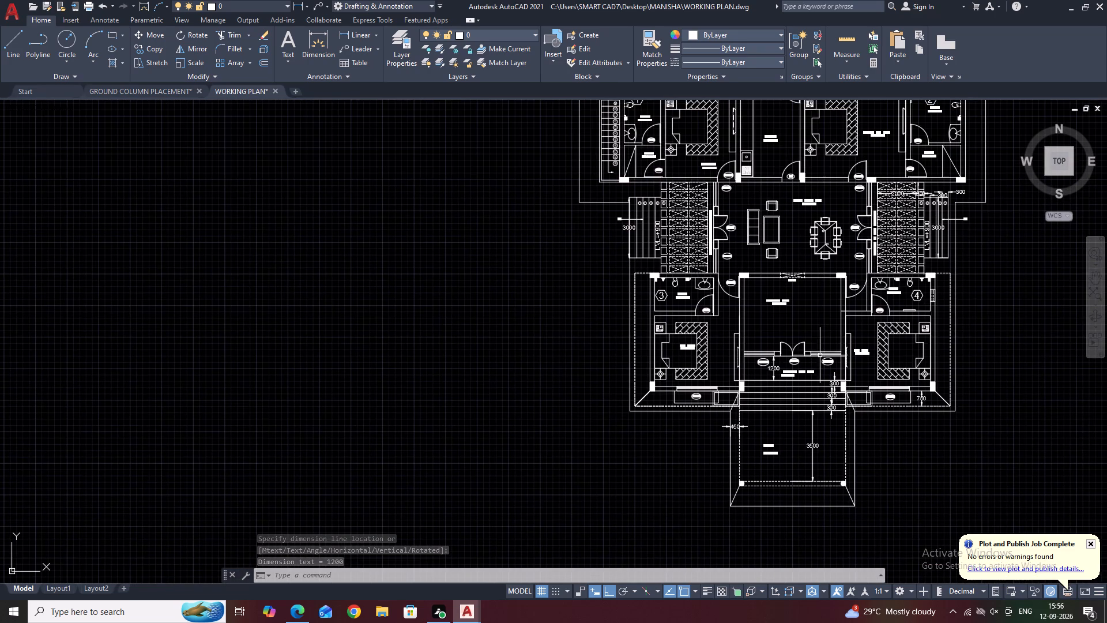
{"action": "scroll", "coordinate": [878, 213], "scroll_direction": "up", "scroll_amount": 2}
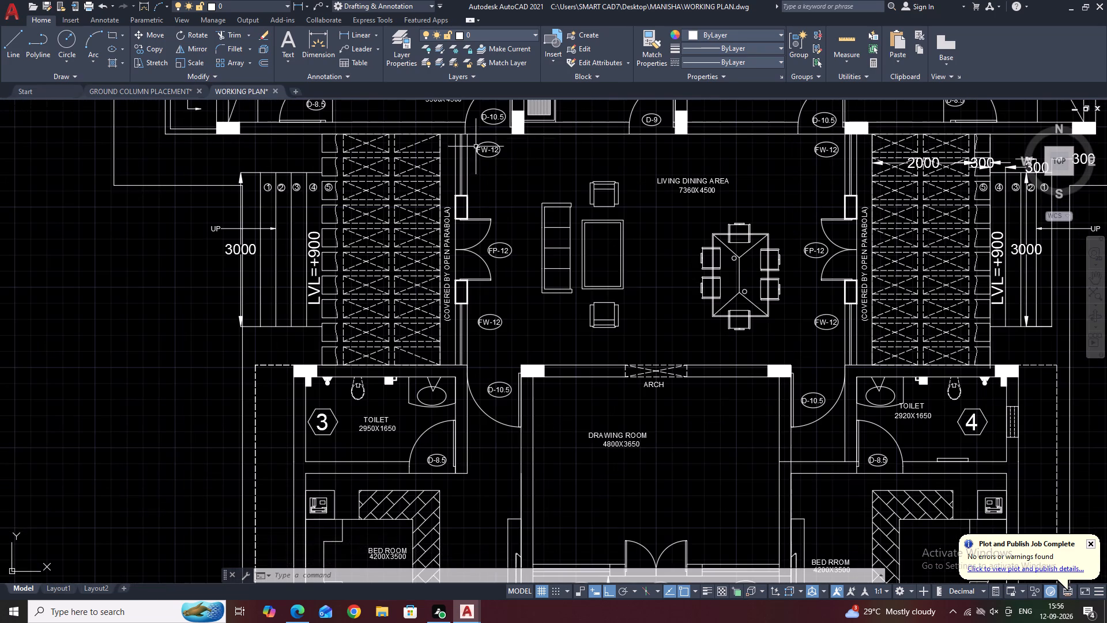
{"action": "left_click", "coordinate": [648, 48]}
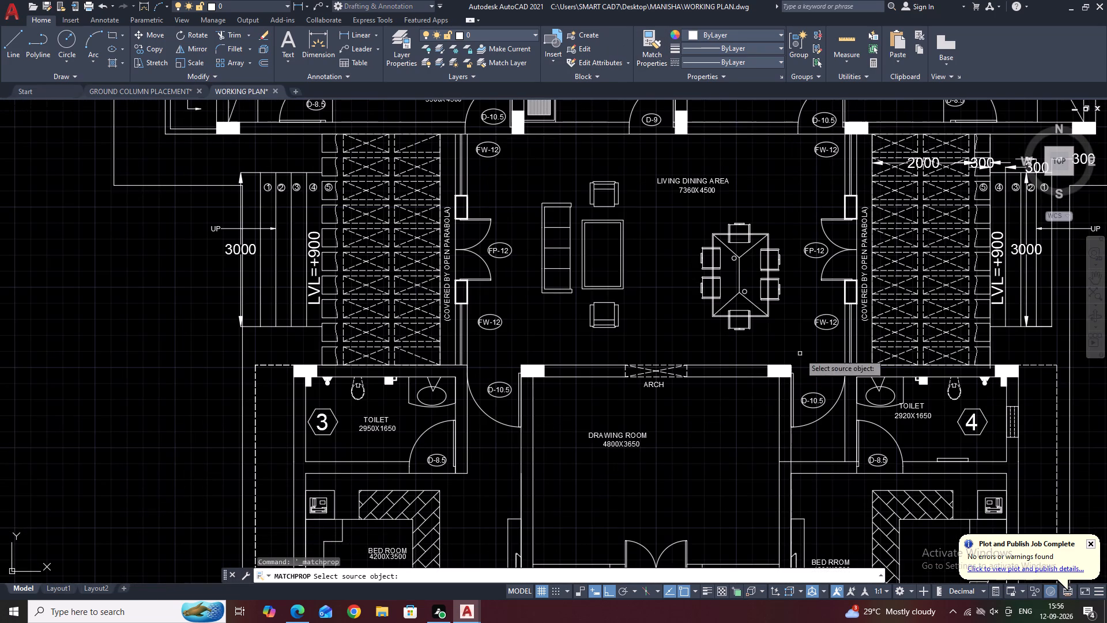
{"action": "scroll", "coordinate": [841, 293], "scroll_direction": "up", "scroll_amount": 2}
{"action": "left_click", "coordinate": [845, 291]}
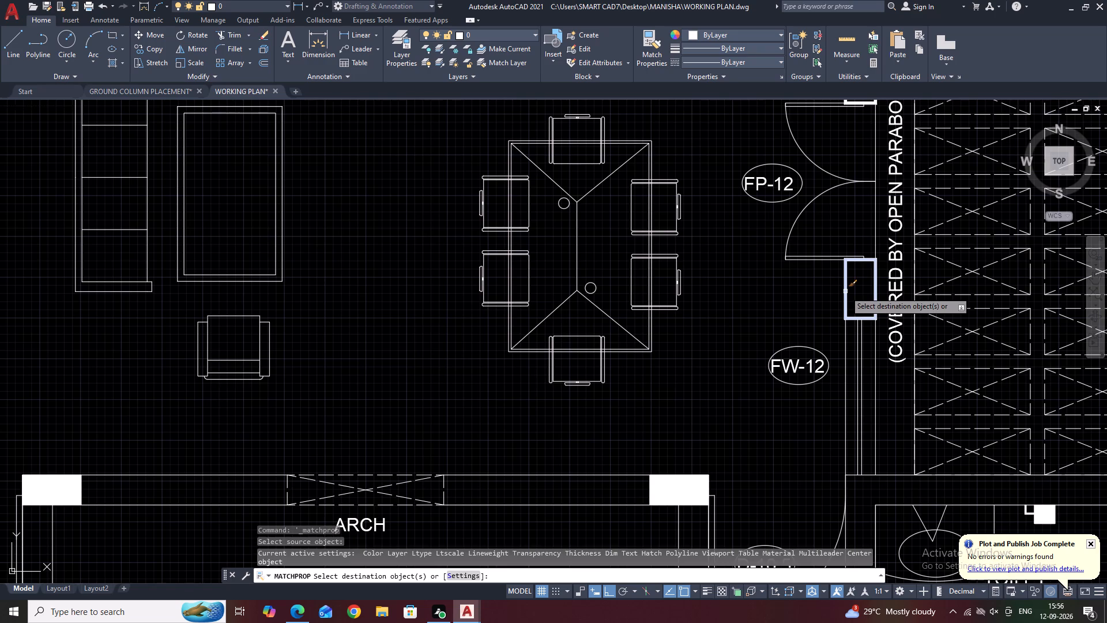
{"action": "scroll", "coordinate": [828, 257], "scroll_direction": "down", "scroll_amount": 6}
{"action": "scroll", "coordinate": [812, 311], "scroll_direction": "down", "scroll_amount": 4}
{"action": "scroll", "coordinate": [785, 387], "scroll_direction": "up", "scroll_amount": 2}
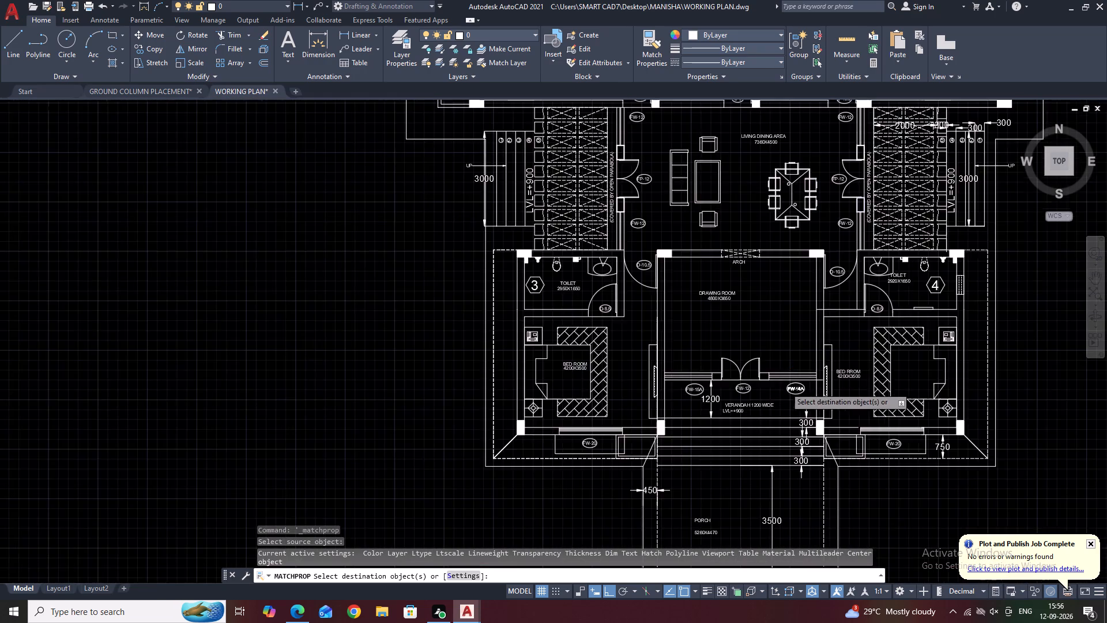
{"action": "scroll", "coordinate": [772, 377], "scroll_direction": "up", "scroll_amount": 4}
{"action": "left_click", "coordinate": [750, 368]}
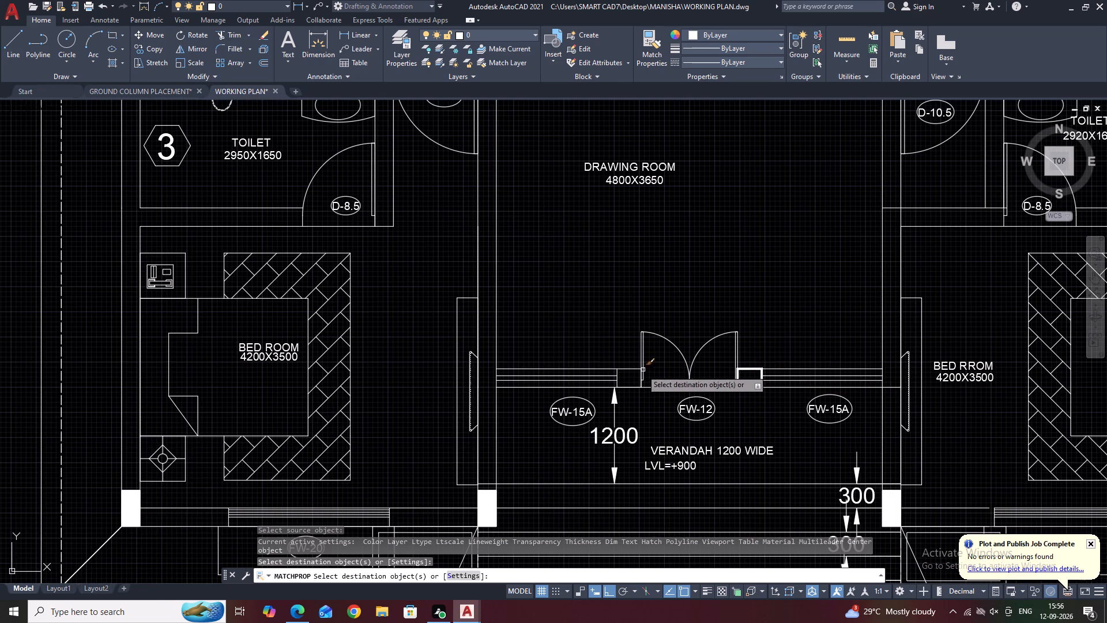
{"action": "left_click", "coordinate": [634, 368]}
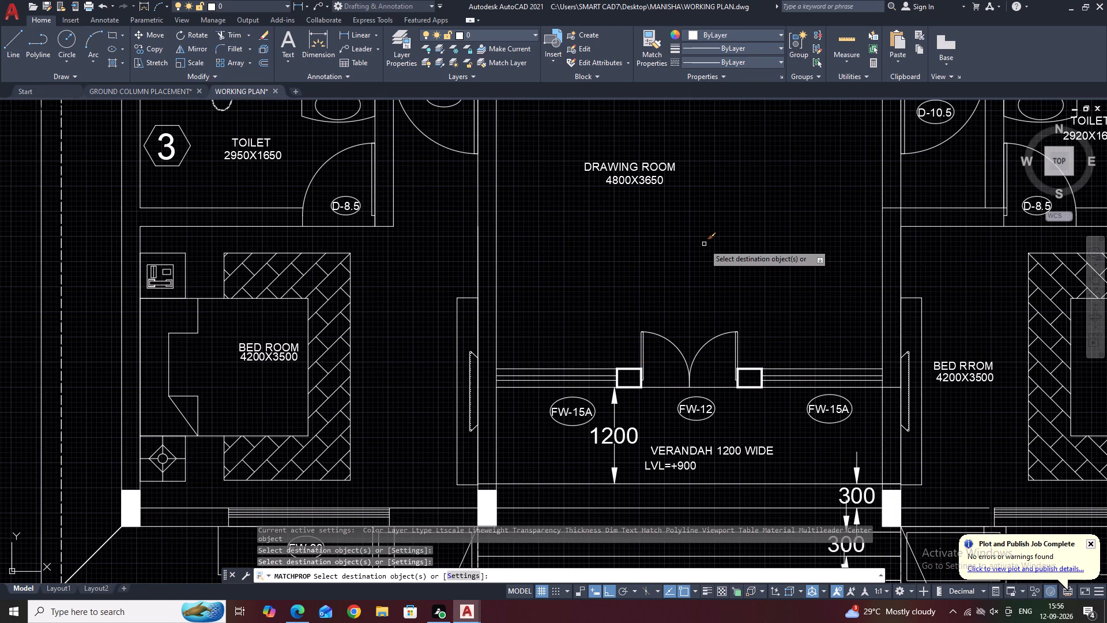
{"action": "scroll", "coordinate": [704, 244], "scroll_direction": "down", "scroll_amount": 3}
{"action": "right_click", "coordinate": [704, 244]}
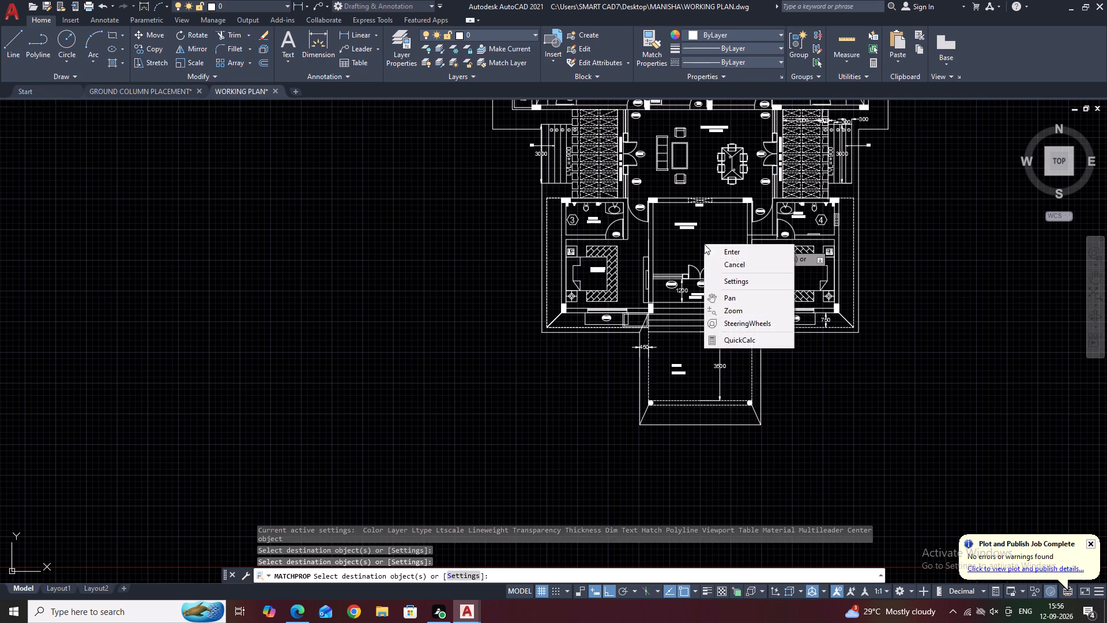
{"action": "left_click", "coordinate": [713, 267]}
Change the label of the verandah's double door from FW-12 to FP-12.
{"action": "scroll", "coordinate": [700, 280], "scroll_direction": "up", "scroll_amount": 3}
{"action": "scroll", "coordinate": [745, 254], "scroll_direction": "up", "scroll_amount": 3}
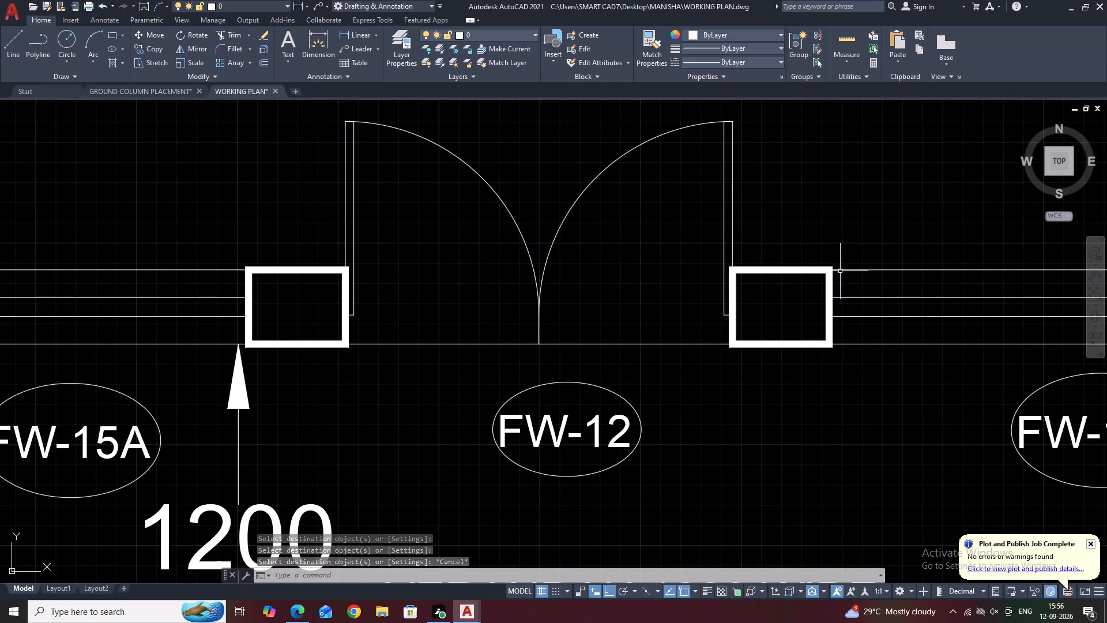
{"action": "scroll", "coordinate": [808, 267], "scroll_direction": "down", "scroll_amount": 3}
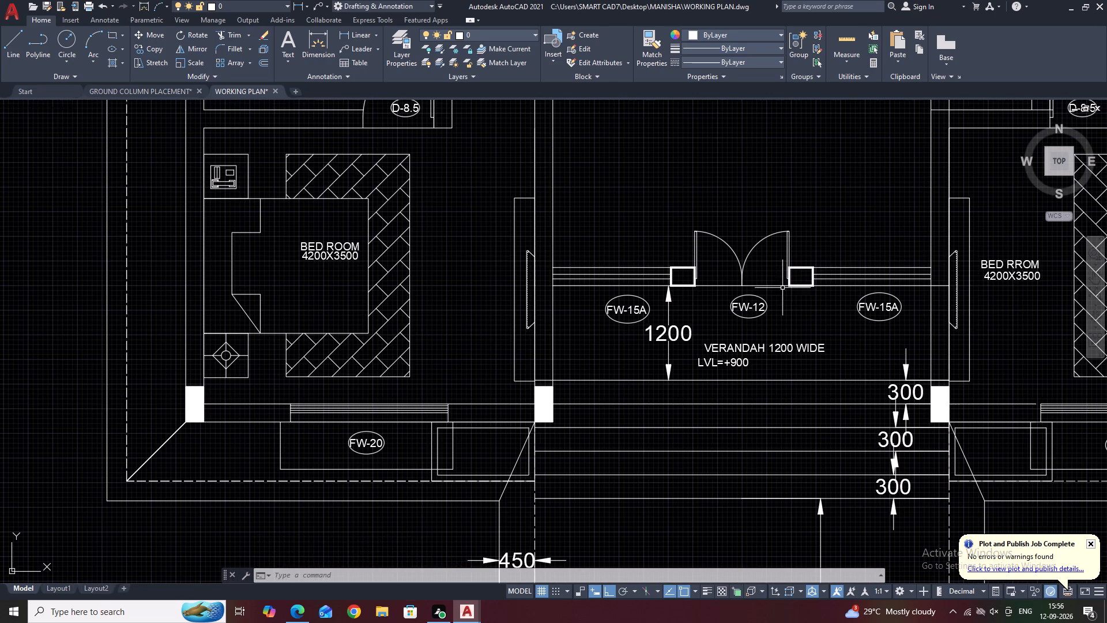
{"action": "scroll", "coordinate": [740, 318], "scroll_direction": "up", "scroll_amount": 2}
{"action": "double_click", "coordinate": [754, 292]}
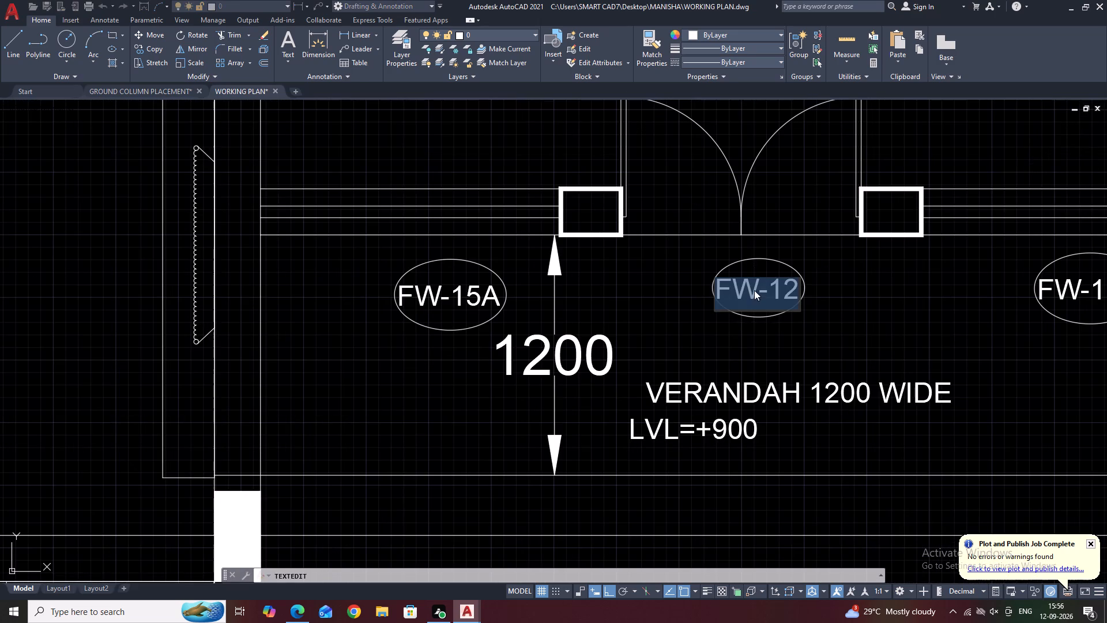
{"action": "left_click", "coordinate": [754, 290]}
{"action": "key", "text": "BackSpace"}
{"action": "key", "text": "p"}
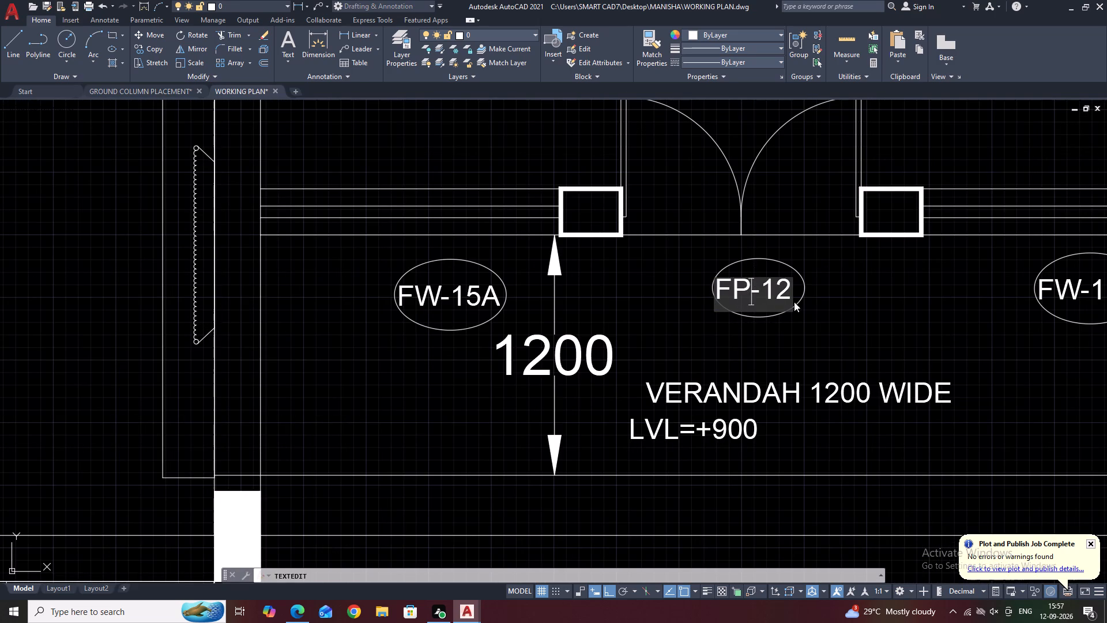
{"action": "left_click", "coordinate": [898, 301]}
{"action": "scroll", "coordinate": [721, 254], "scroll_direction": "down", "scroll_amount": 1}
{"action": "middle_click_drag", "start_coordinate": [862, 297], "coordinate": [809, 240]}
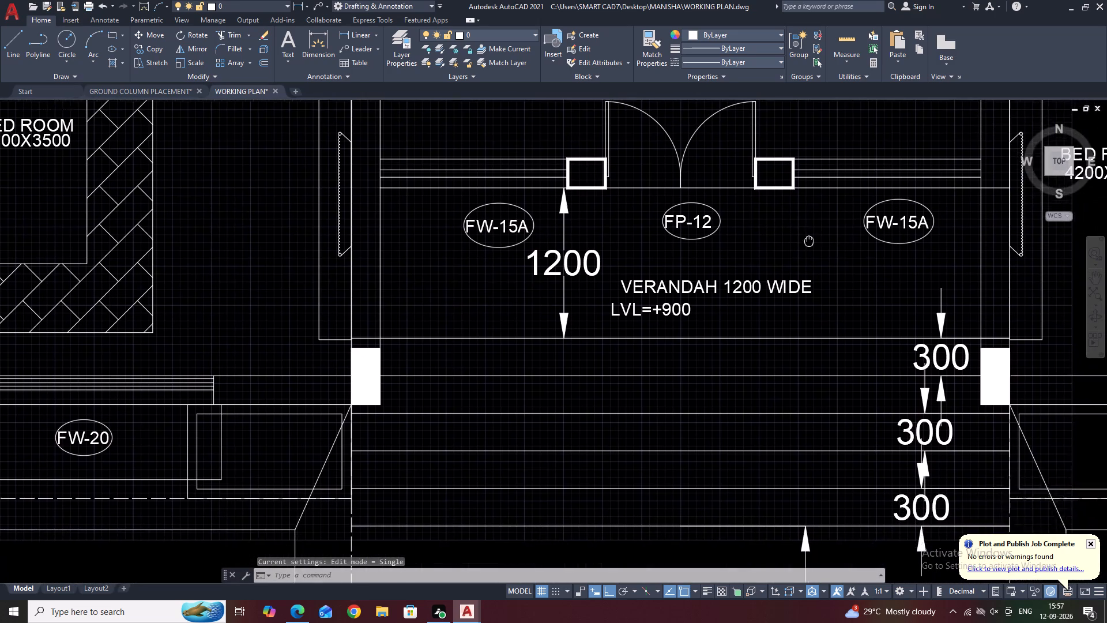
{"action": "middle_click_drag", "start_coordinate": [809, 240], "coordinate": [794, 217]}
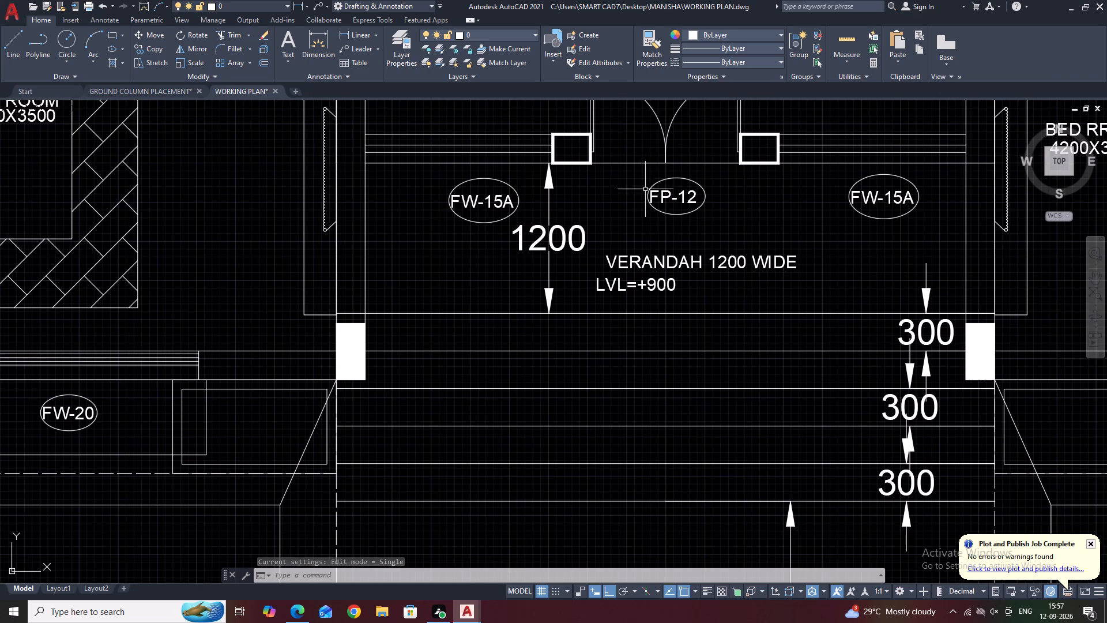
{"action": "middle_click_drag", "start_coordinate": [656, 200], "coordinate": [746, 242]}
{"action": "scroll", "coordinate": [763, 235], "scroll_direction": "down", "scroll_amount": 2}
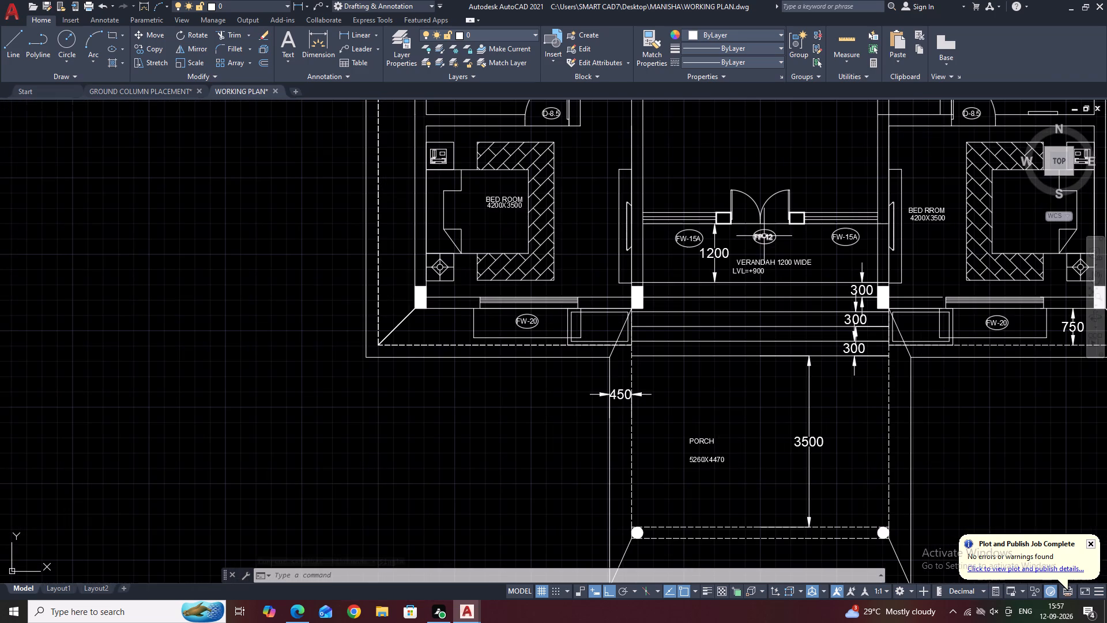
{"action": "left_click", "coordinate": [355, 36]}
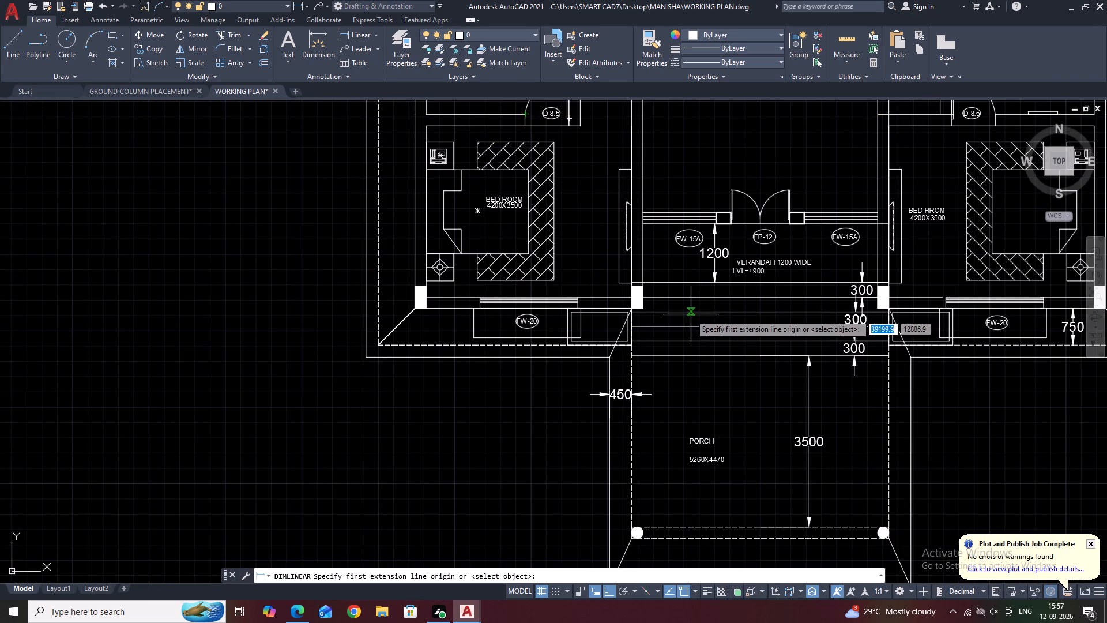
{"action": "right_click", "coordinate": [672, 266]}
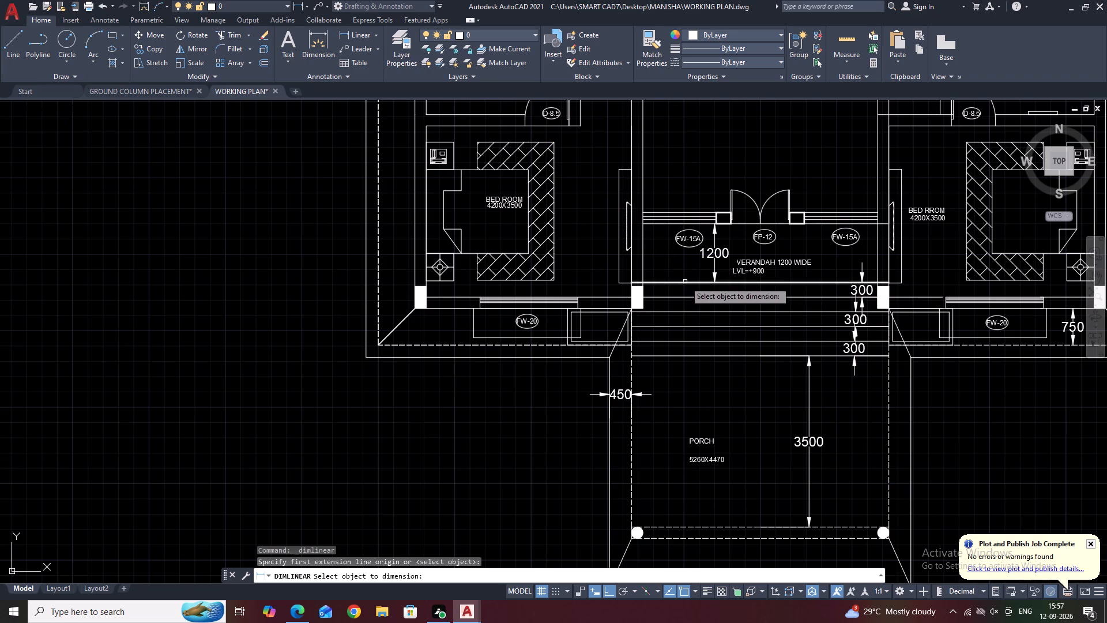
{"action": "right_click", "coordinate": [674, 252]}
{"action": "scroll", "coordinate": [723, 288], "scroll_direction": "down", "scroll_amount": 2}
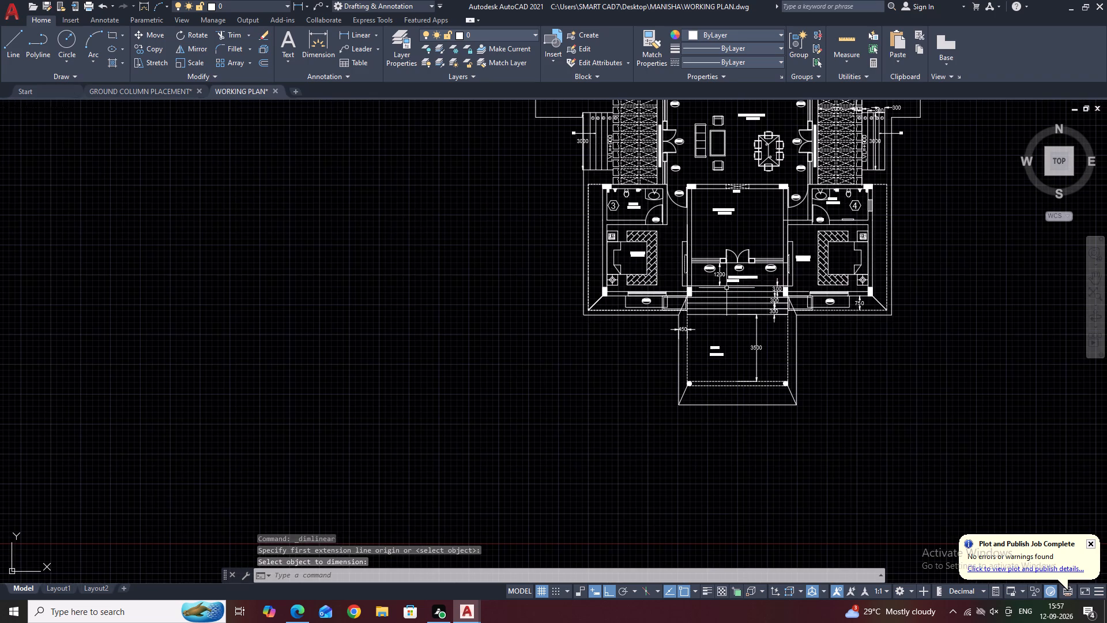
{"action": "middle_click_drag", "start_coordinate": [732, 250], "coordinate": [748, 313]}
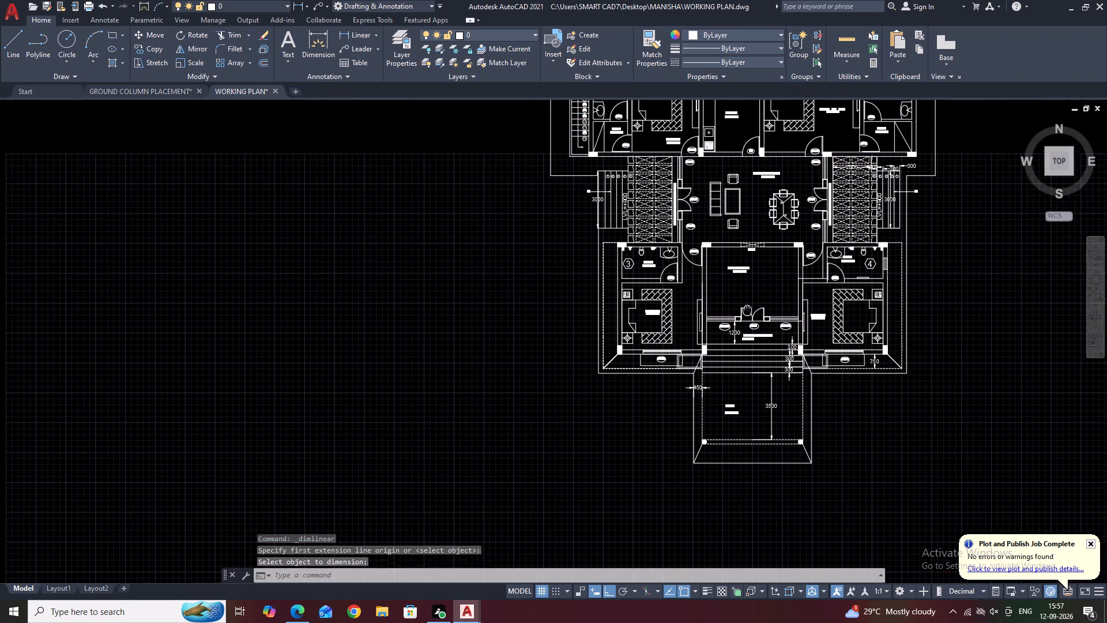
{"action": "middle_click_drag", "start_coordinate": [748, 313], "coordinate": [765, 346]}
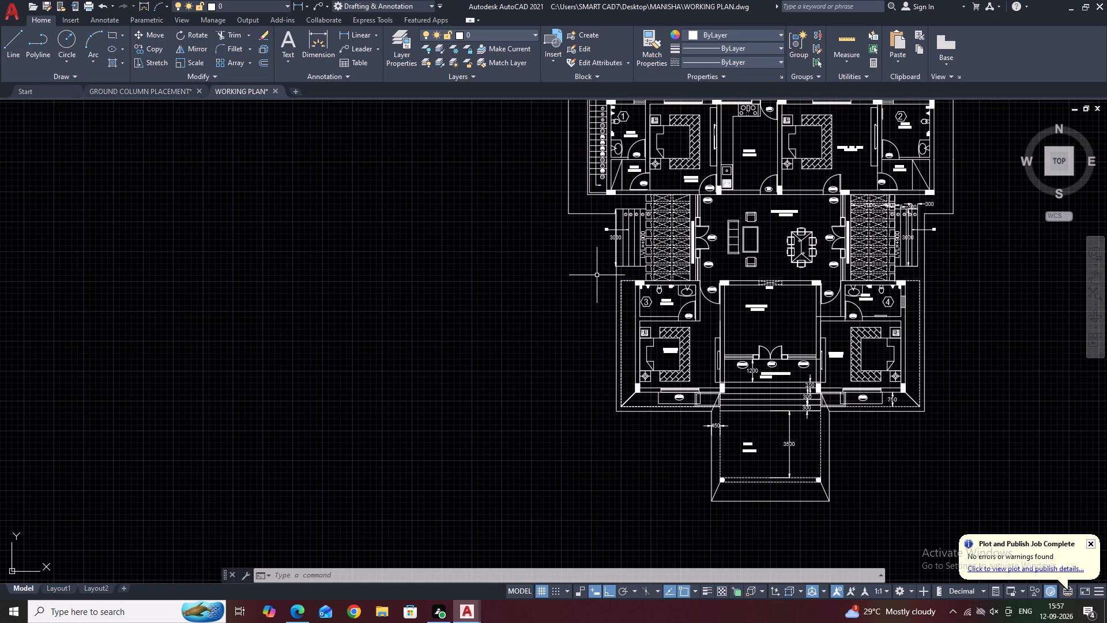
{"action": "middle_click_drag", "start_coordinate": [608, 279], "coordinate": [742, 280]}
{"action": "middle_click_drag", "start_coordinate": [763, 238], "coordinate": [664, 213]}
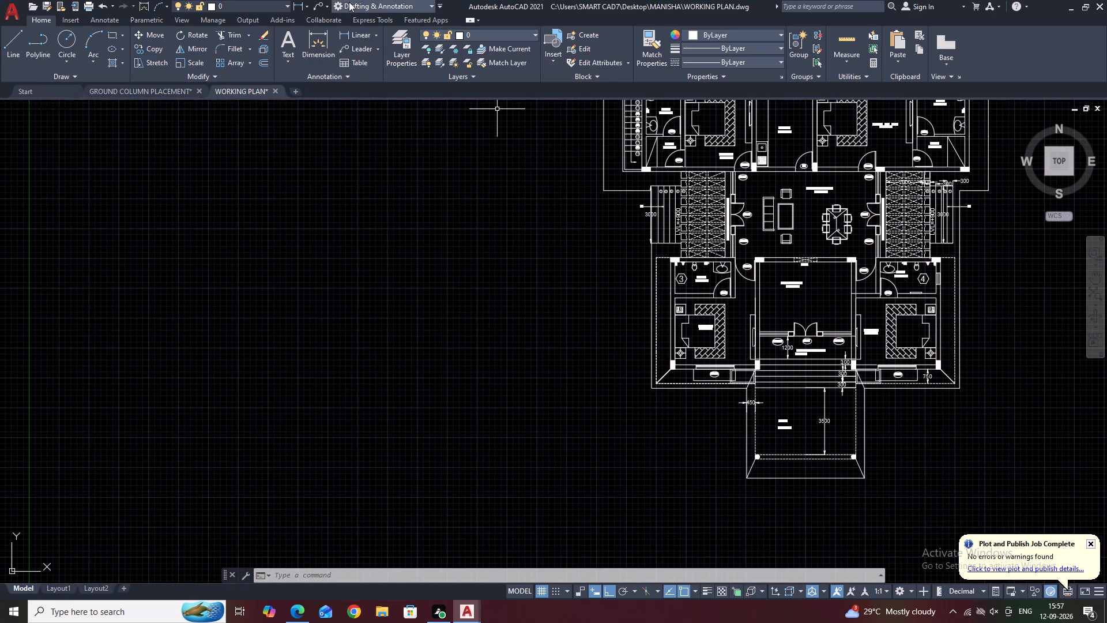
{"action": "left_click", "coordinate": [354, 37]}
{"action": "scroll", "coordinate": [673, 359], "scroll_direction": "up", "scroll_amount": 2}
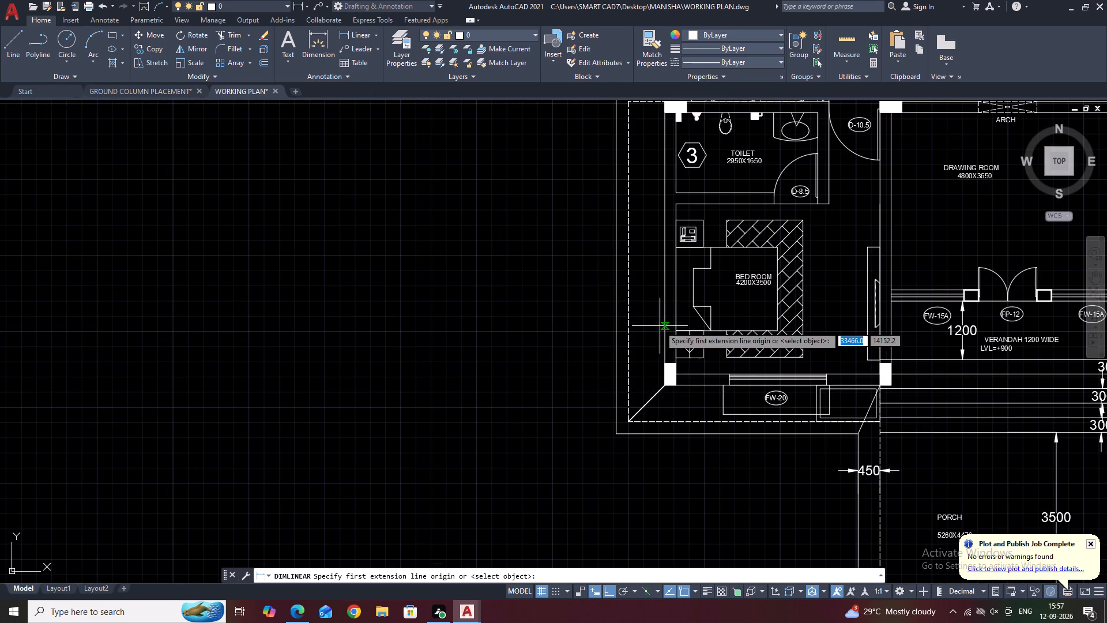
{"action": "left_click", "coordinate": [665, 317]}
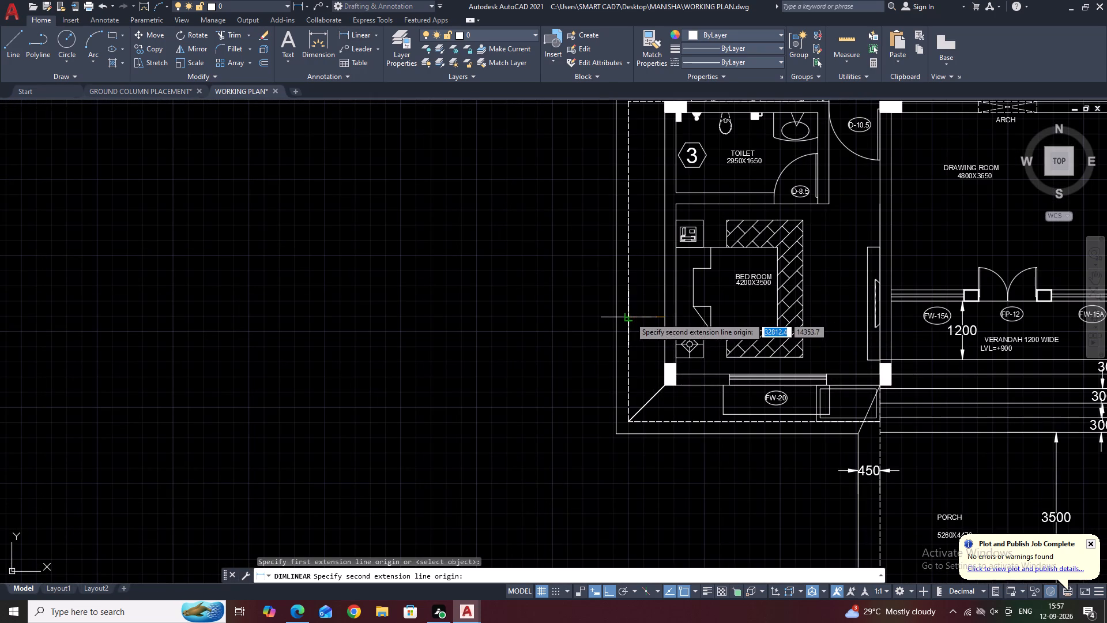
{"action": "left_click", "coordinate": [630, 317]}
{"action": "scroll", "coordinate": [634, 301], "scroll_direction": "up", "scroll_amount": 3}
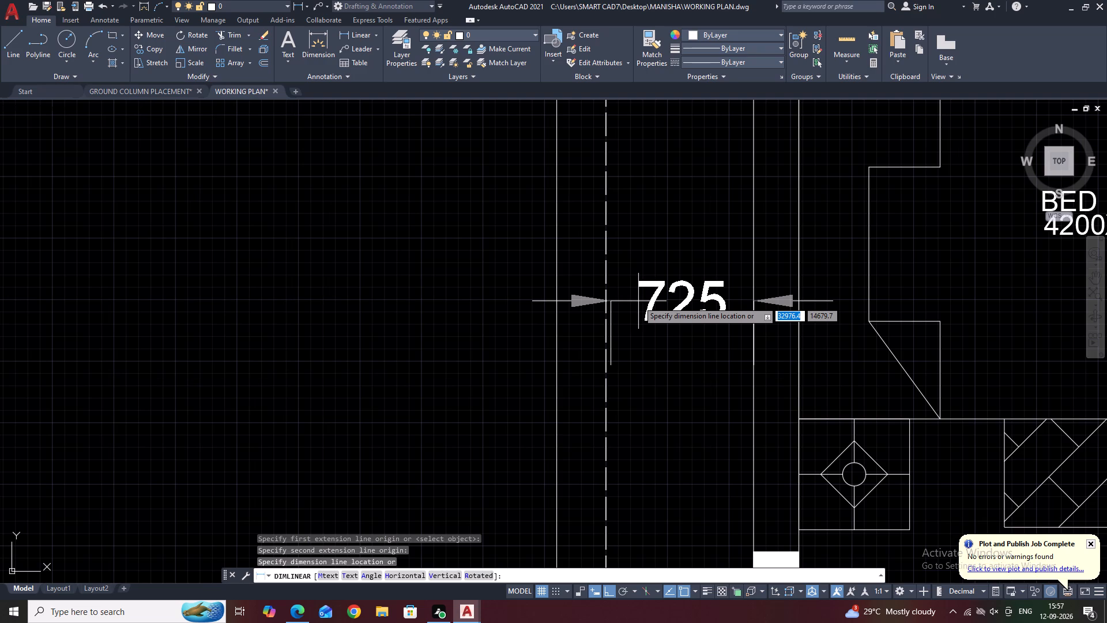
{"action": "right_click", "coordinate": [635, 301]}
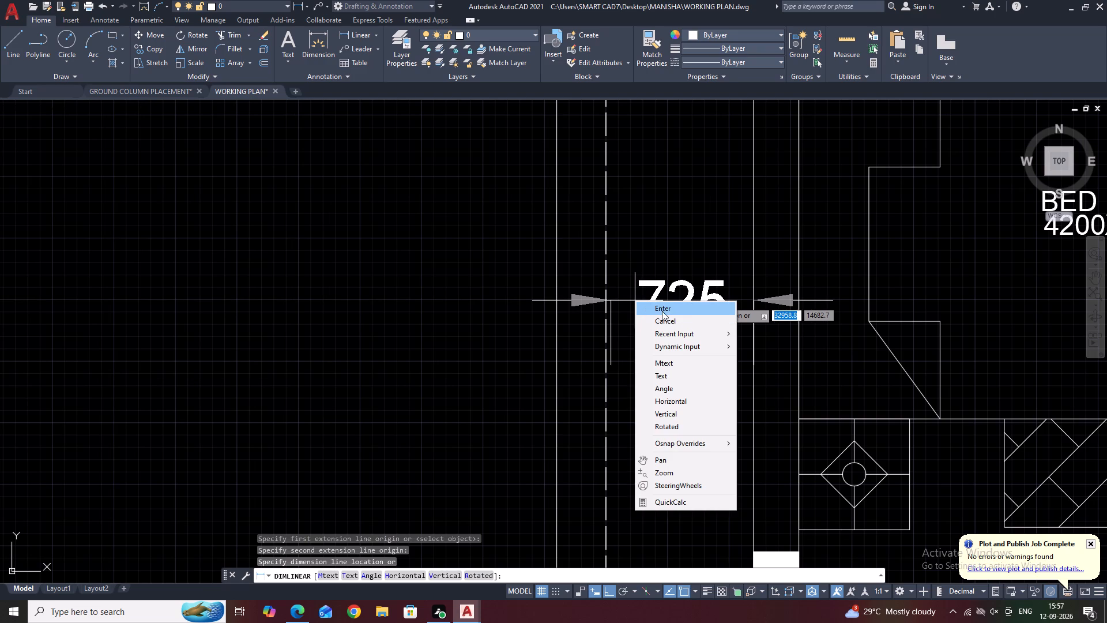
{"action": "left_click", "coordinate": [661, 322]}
Add a horizontal linear dimension between the west front bedroom's outer wall face and the dashed outline.
{"action": "scroll", "coordinate": [728, 310], "scroll_direction": "down", "scroll_amount": 3}
{"action": "middle_click_drag", "start_coordinate": [724, 234], "coordinate": [726, 291]}
{"action": "scroll", "coordinate": [727, 237], "scroll_direction": "down", "scroll_amount": 1}
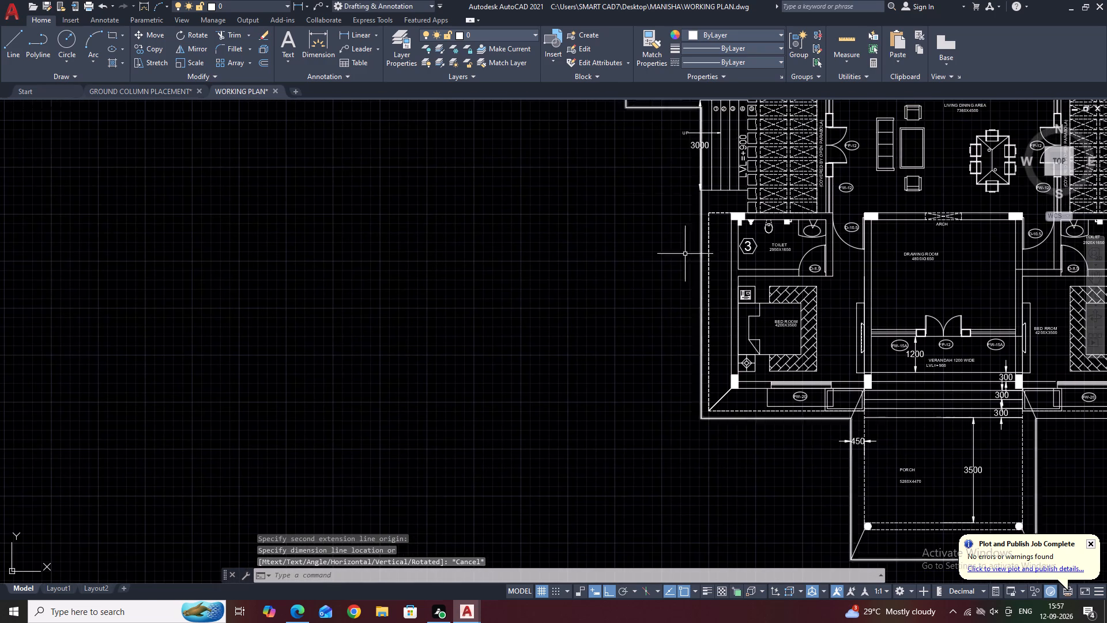
{"action": "left_click", "coordinate": [355, 33]}
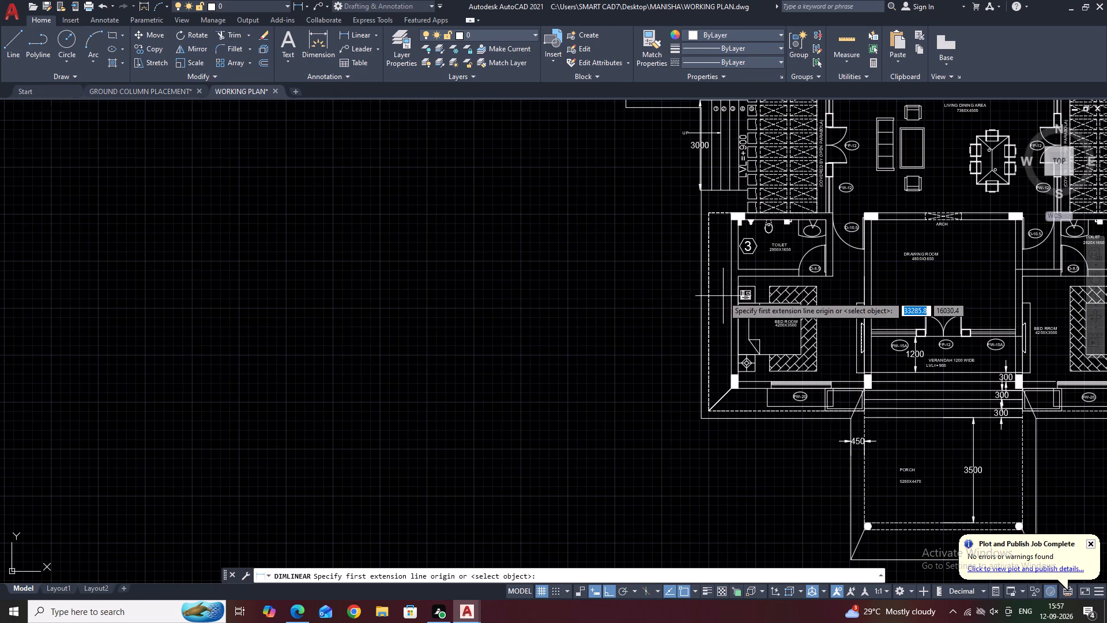
{"action": "left_click", "coordinate": [731, 298]}
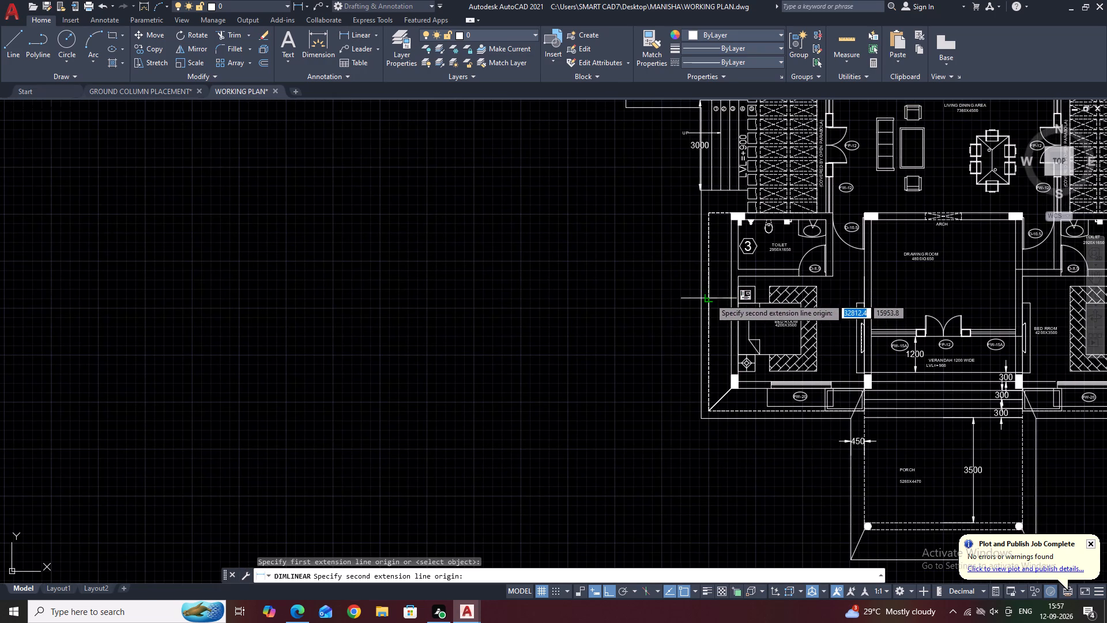
{"action": "left_click", "coordinate": [709, 298]}
{"action": "scroll", "coordinate": [709, 297], "scroll_direction": "up", "scroll_amount": 3}
{"action": "left_click", "coordinate": [712, 287]}
{"action": "scroll", "coordinate": [720, 290], "scroll_direction": "down", "scroll_amount": 5}
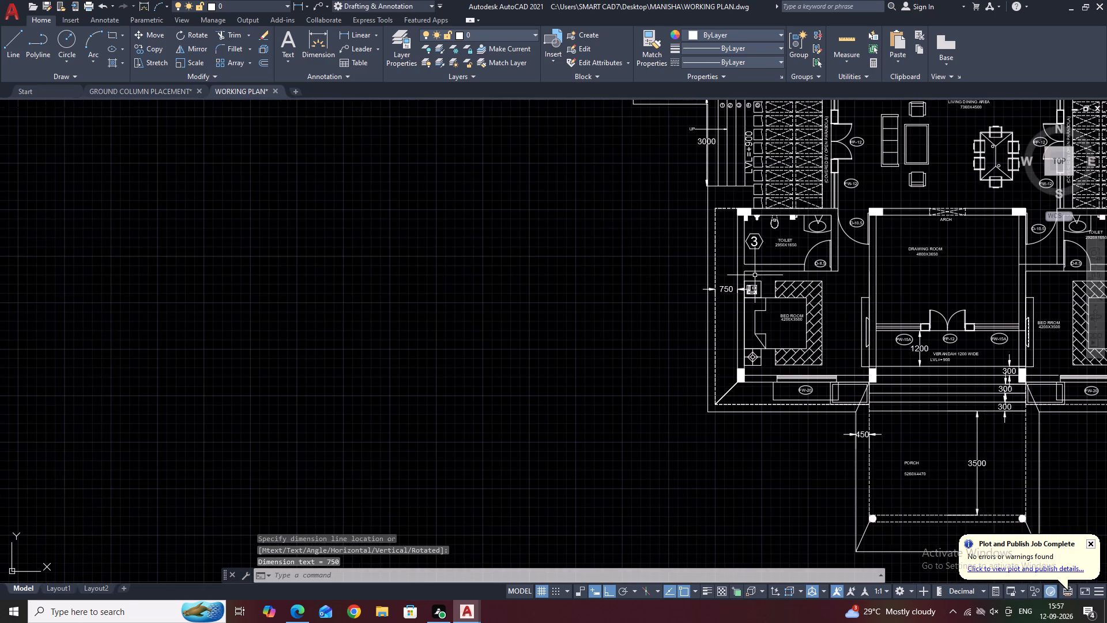
Add a vertical linear dimension from the west front bedroom's front wall to the dashed outline, beside the FW-20 window.
{"action": "middle_click_drag", "start_coordinate": [755, 275], "coordinate": [617, 300]}
{"action": "middle_click_drag", "start_coordinate": [735, 405], "coordinate": [781, 305]}
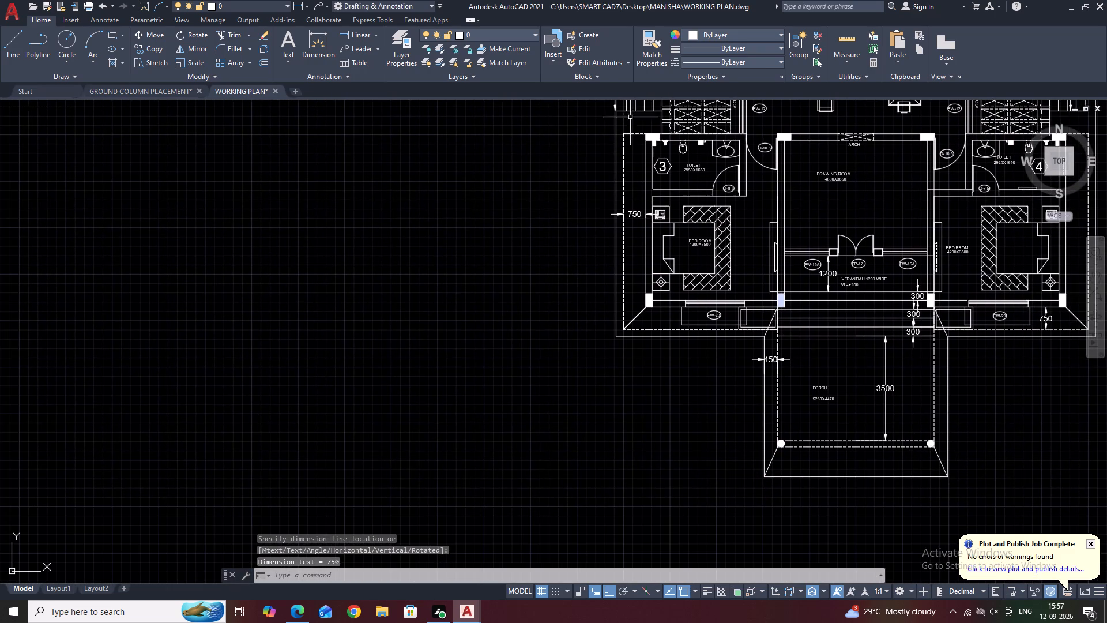
{"action": "left_click", "coordinate": [349, 37]}
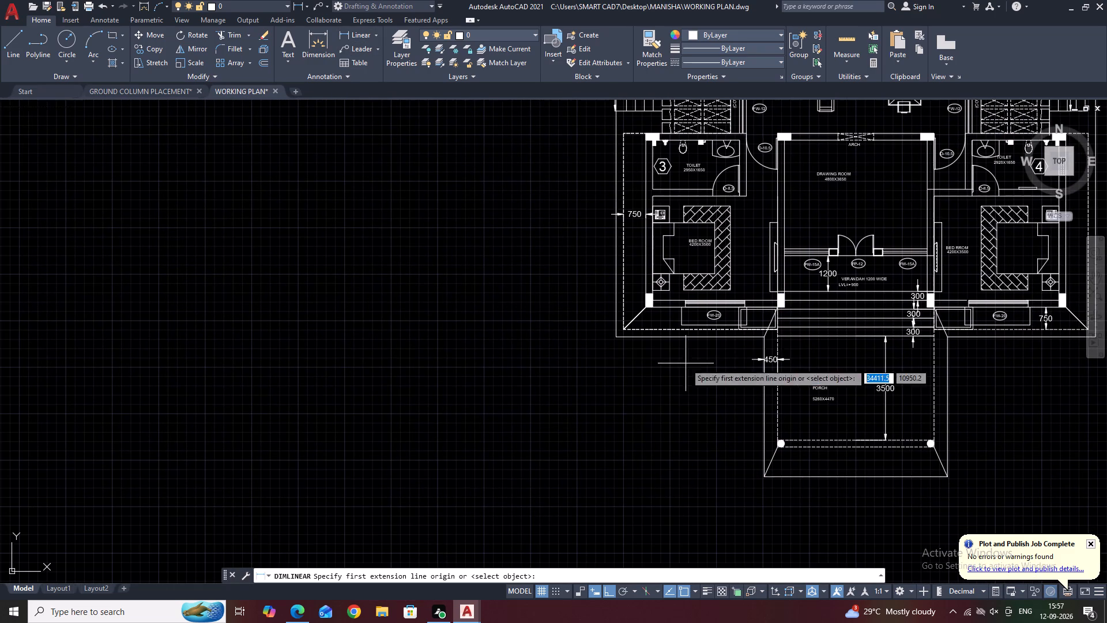
{"action": "scroll", "coordinate": [675, 313], "scroll_direction": "up", "scroll_amount": 2}
{"action": "left_click", "coordinate": [664, 296]}
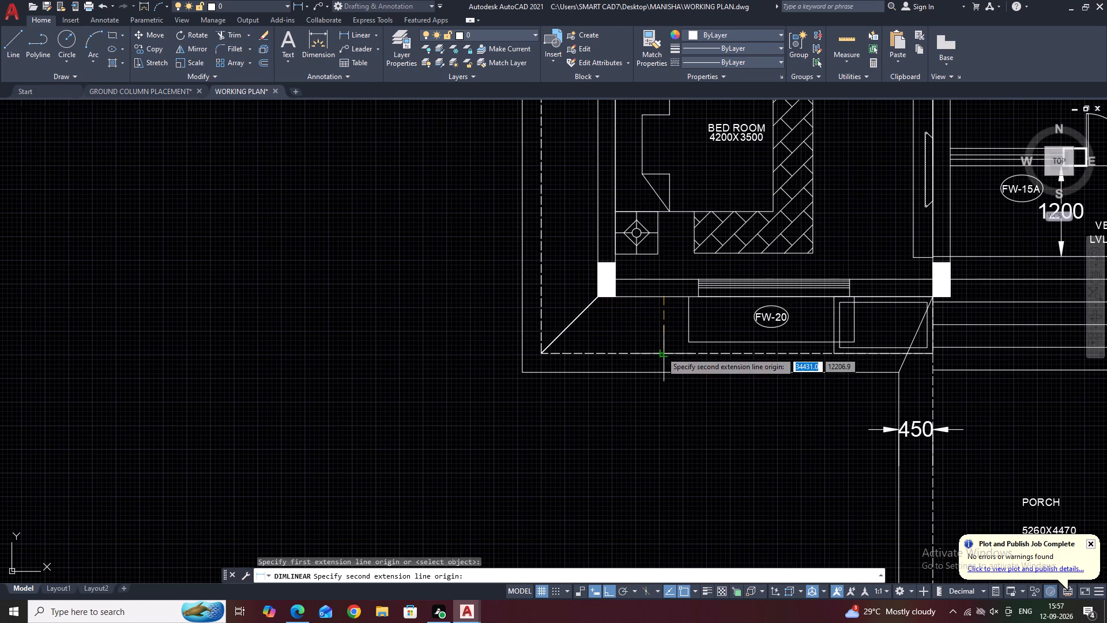
{"action": "left_click", "coordinate": [661, 352]}
{"action": "left_click", "coordinate": [660, 349]}
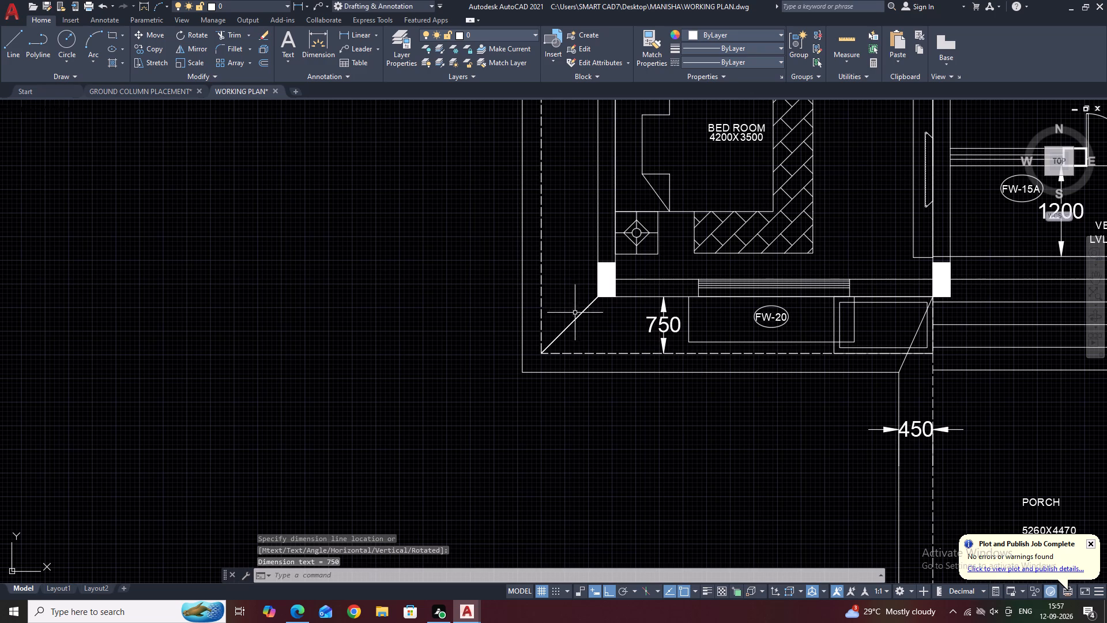
Erase three overlapping duplicates of the diagonal line at the dashed outline's southwest corner, keeping one line.
{"action": "left_click", "coordinate": [577, 318]}
{"action": "right_click", "coordinate": [574, 316]}
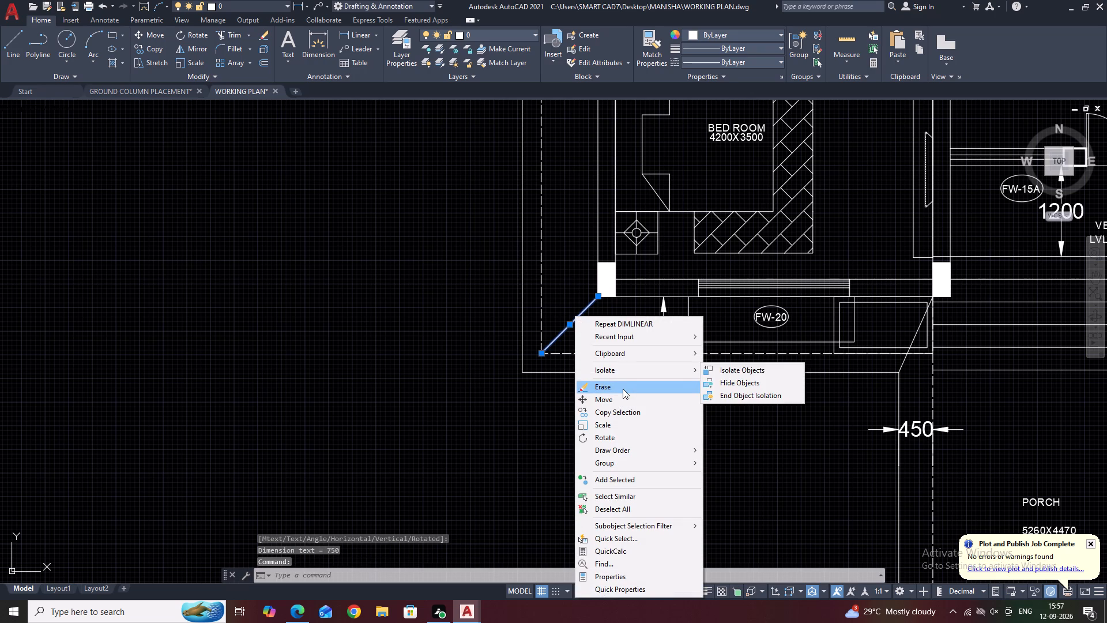
{"action": "left_click", "coordinate": [623, 389]}
{"action": "left_click", "coordinate": [574, 323]}
{"action": "right_click", "coordinate": [574, 323]}
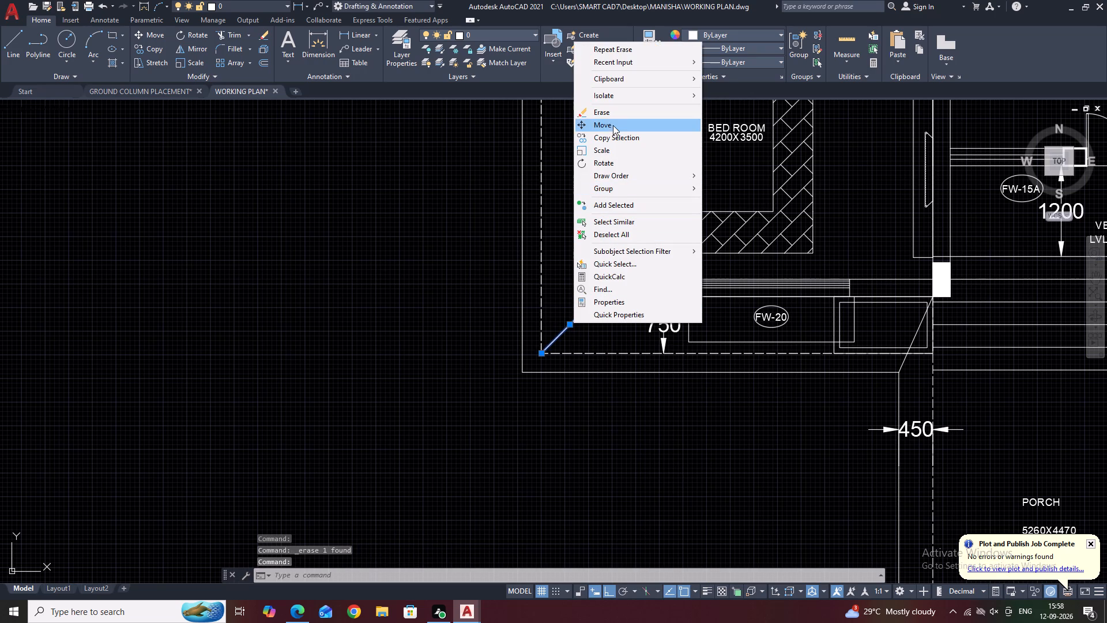
{"action": "left_click", "coordinate": [615, 116]}
{"action": "left_click", "coordinate": [581, 315]}
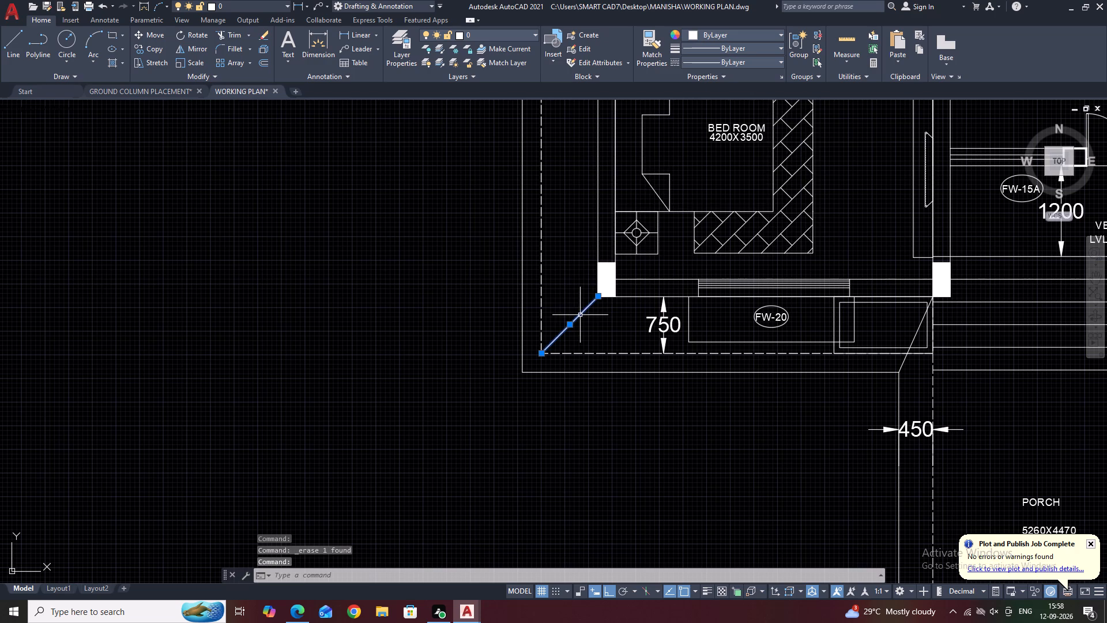
{"action": "right_click", "coordinate": [579, 314]}
{"action": "left_click", "coordinate": [620, 386]}
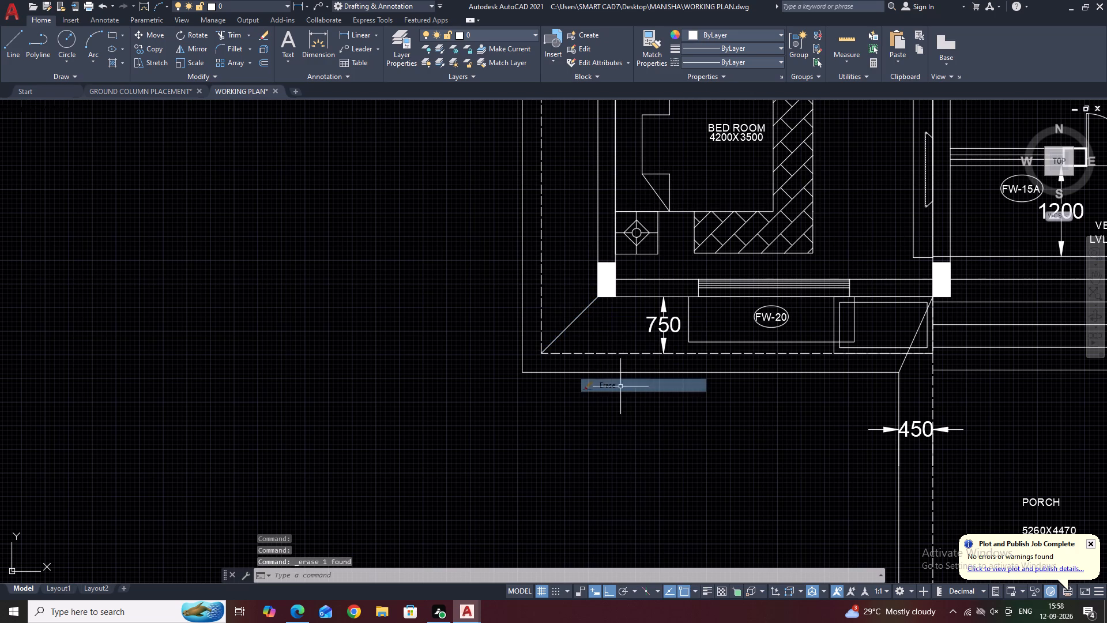
Erase one overlapping duplicate of the diagonal line at the dashed outline's southeast corner.
{"action": "scroll", "coordinate": [742, 70], "scroll_direction": "down", "scroll_amount": 3}
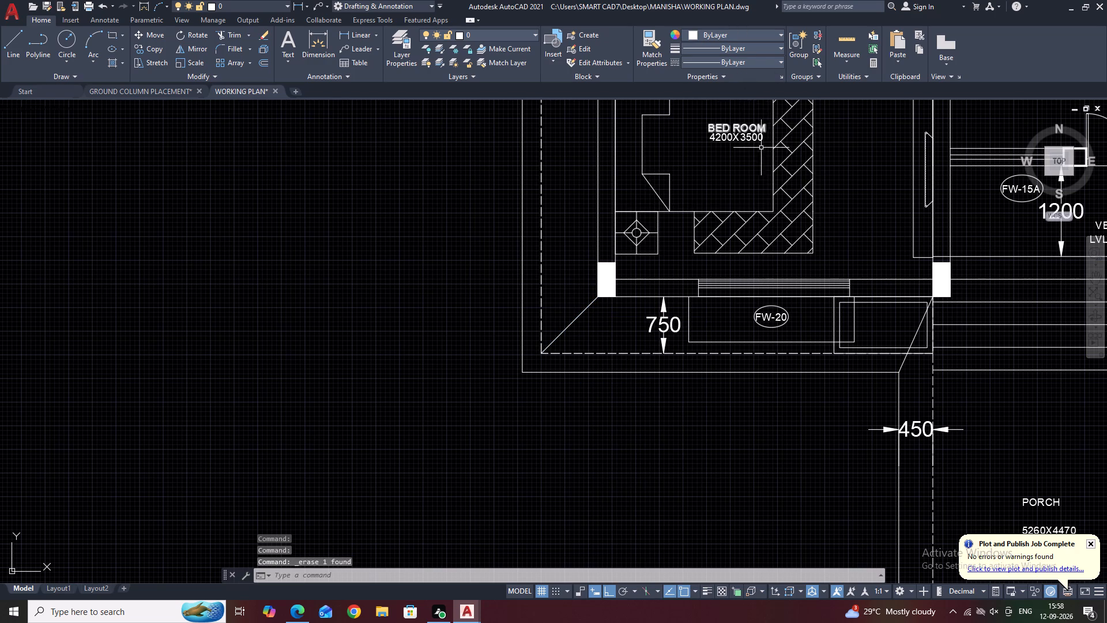
{"action": "scroll", "coordinate": [834, 216], "scroll_direction": "down", "scroll_amount": 4}
{"action": "scroll", "coordinate": [955, 227], "scroll_direction": "up", "scroll_amount": 5}
{"action": "middle_click_drag", "start_coordinate": [975, 247], "coordinate": [821, 231]}
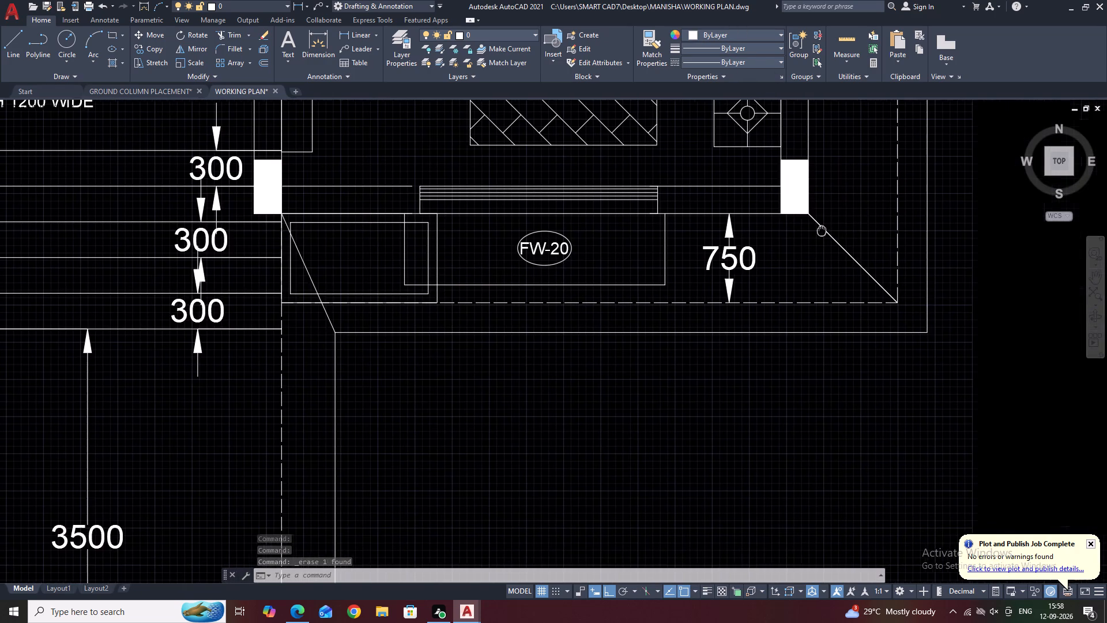
{"action": "left_click", "coordinate": [841, 246]}
{"action": "right_click", "coordinate": [842, 241]}
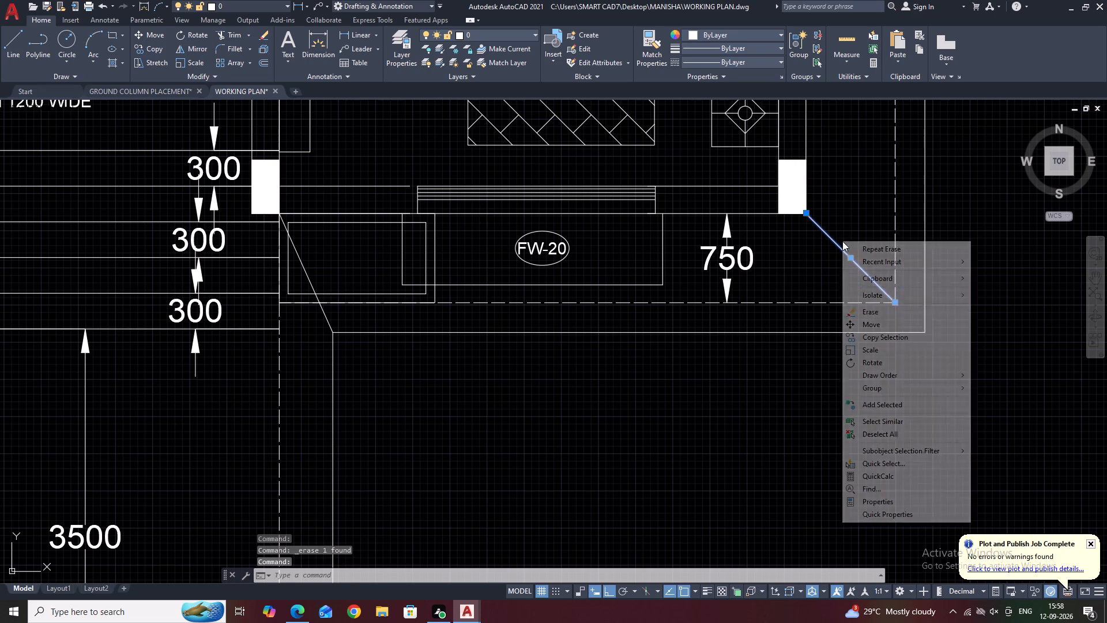
{"action": "left_click", "coordinate": [871, 317]}
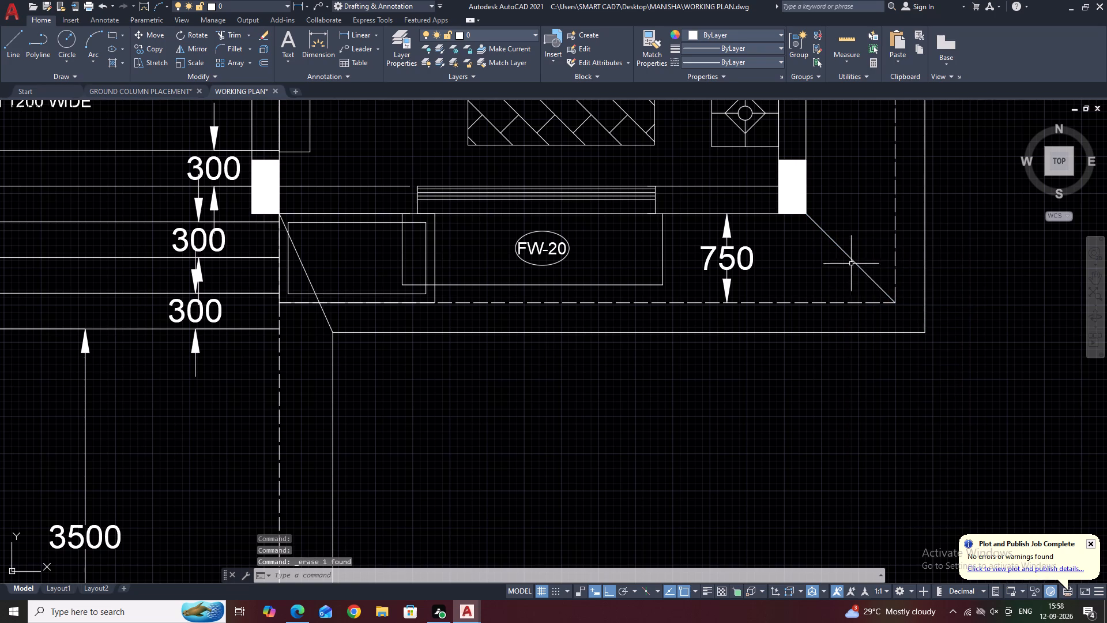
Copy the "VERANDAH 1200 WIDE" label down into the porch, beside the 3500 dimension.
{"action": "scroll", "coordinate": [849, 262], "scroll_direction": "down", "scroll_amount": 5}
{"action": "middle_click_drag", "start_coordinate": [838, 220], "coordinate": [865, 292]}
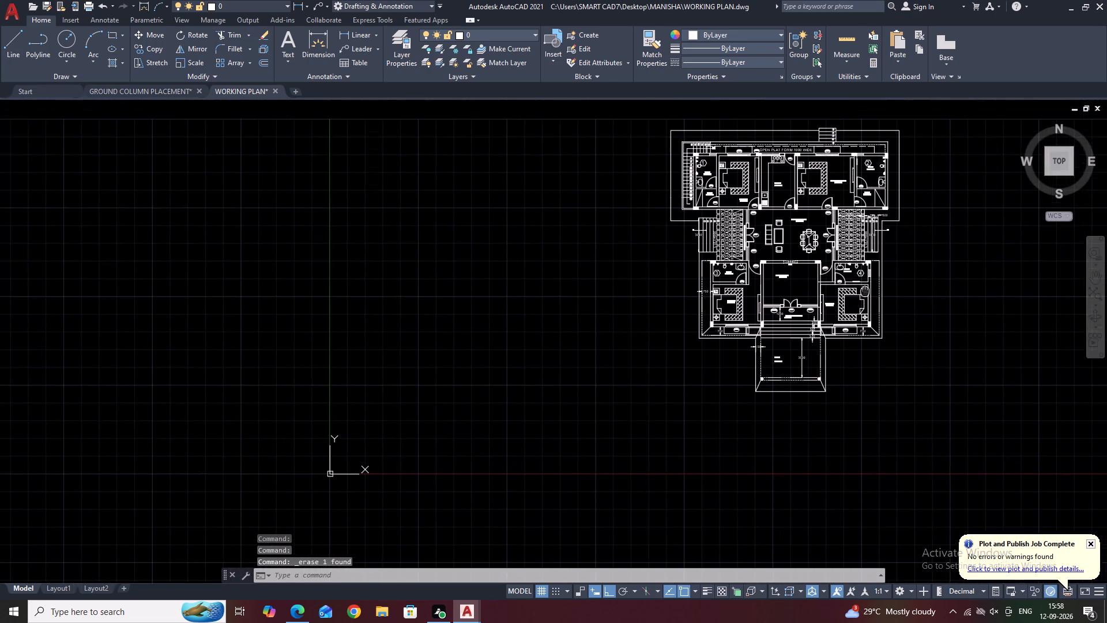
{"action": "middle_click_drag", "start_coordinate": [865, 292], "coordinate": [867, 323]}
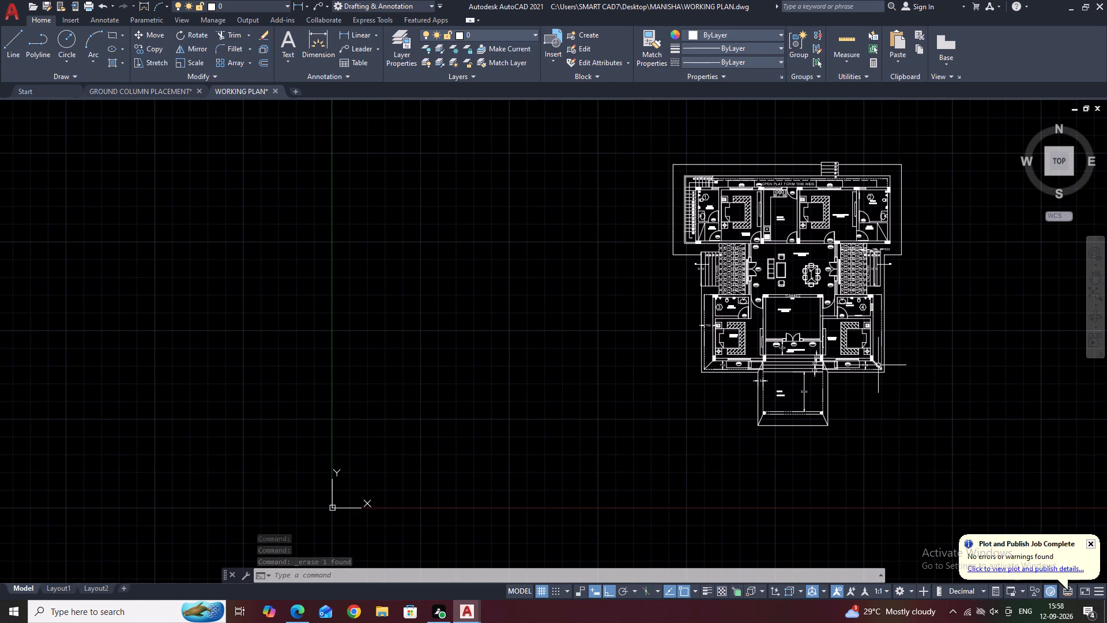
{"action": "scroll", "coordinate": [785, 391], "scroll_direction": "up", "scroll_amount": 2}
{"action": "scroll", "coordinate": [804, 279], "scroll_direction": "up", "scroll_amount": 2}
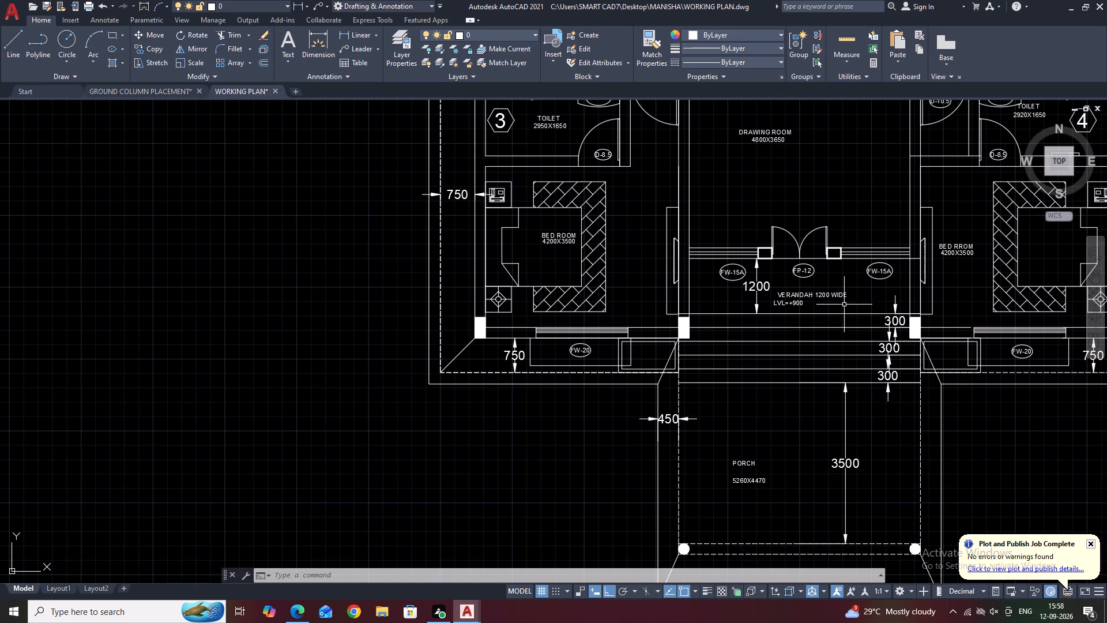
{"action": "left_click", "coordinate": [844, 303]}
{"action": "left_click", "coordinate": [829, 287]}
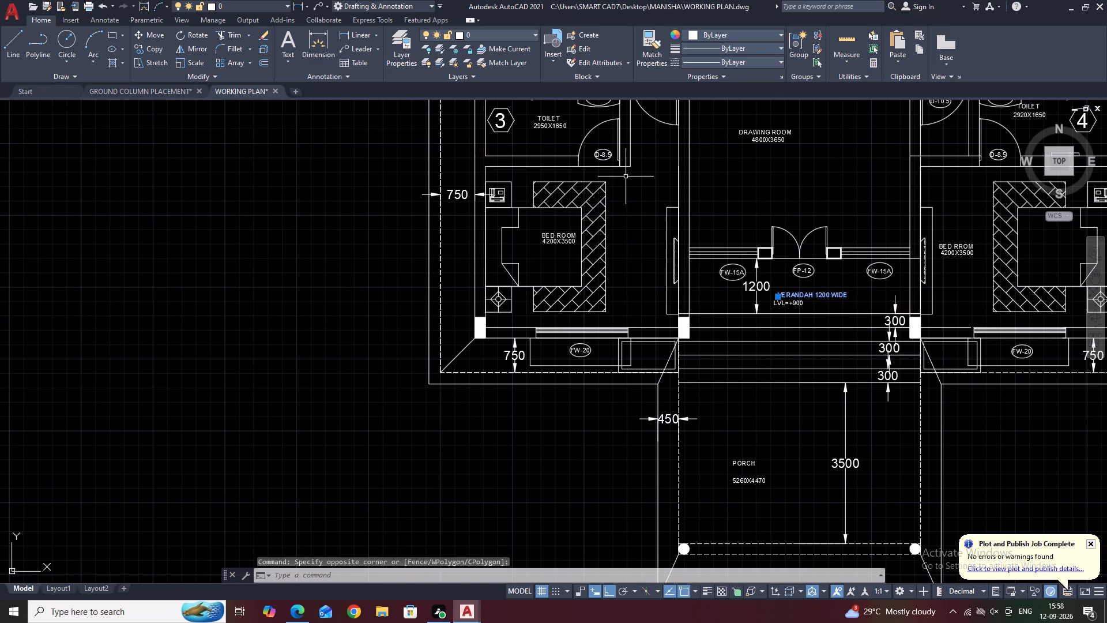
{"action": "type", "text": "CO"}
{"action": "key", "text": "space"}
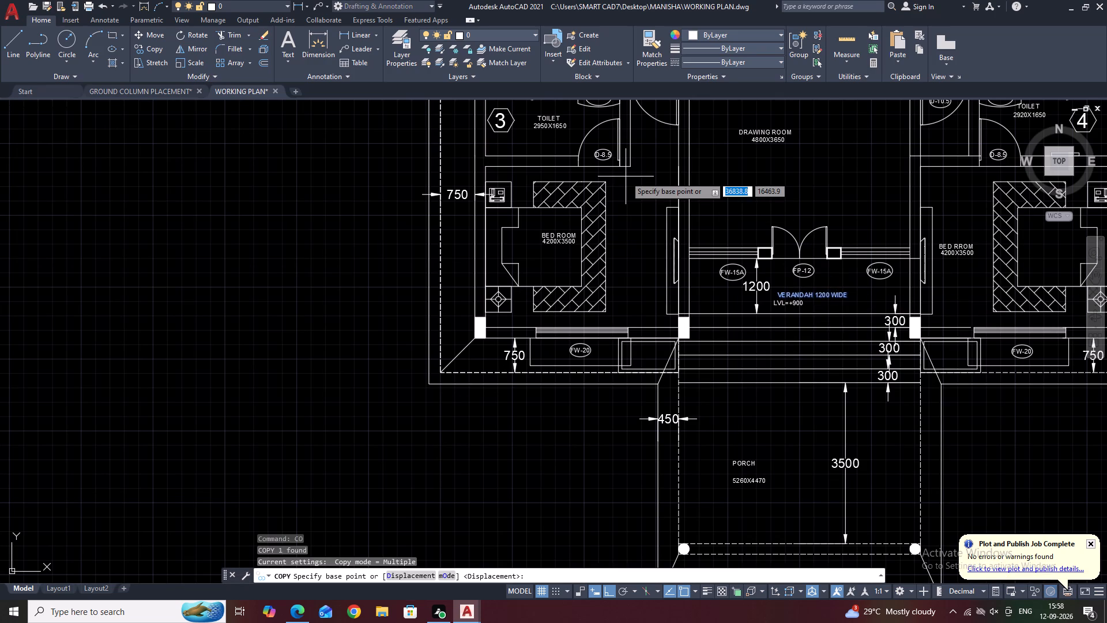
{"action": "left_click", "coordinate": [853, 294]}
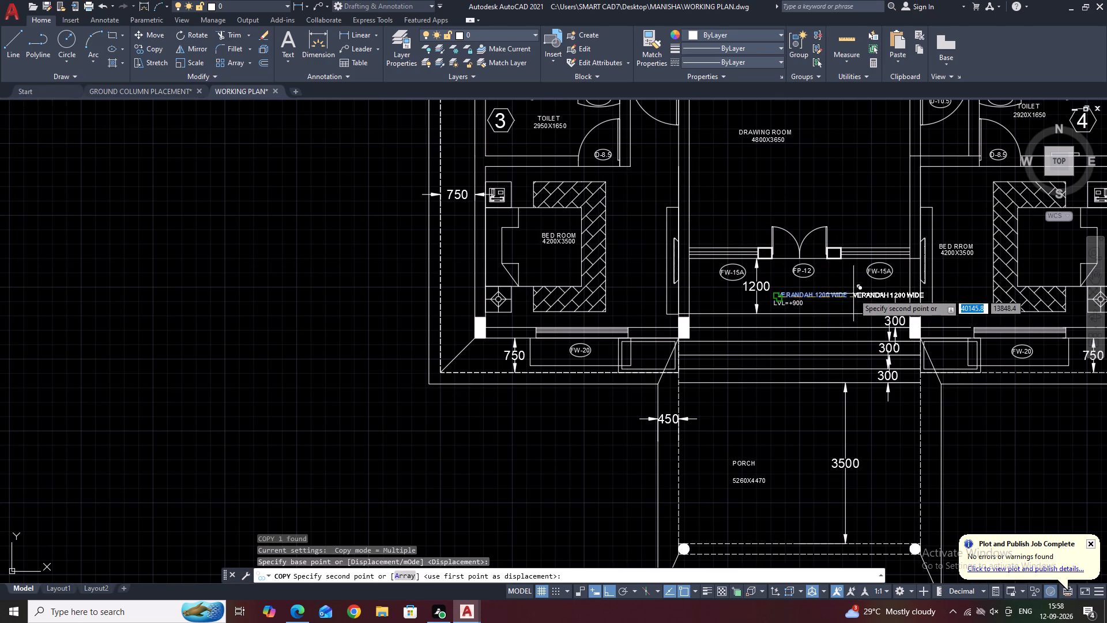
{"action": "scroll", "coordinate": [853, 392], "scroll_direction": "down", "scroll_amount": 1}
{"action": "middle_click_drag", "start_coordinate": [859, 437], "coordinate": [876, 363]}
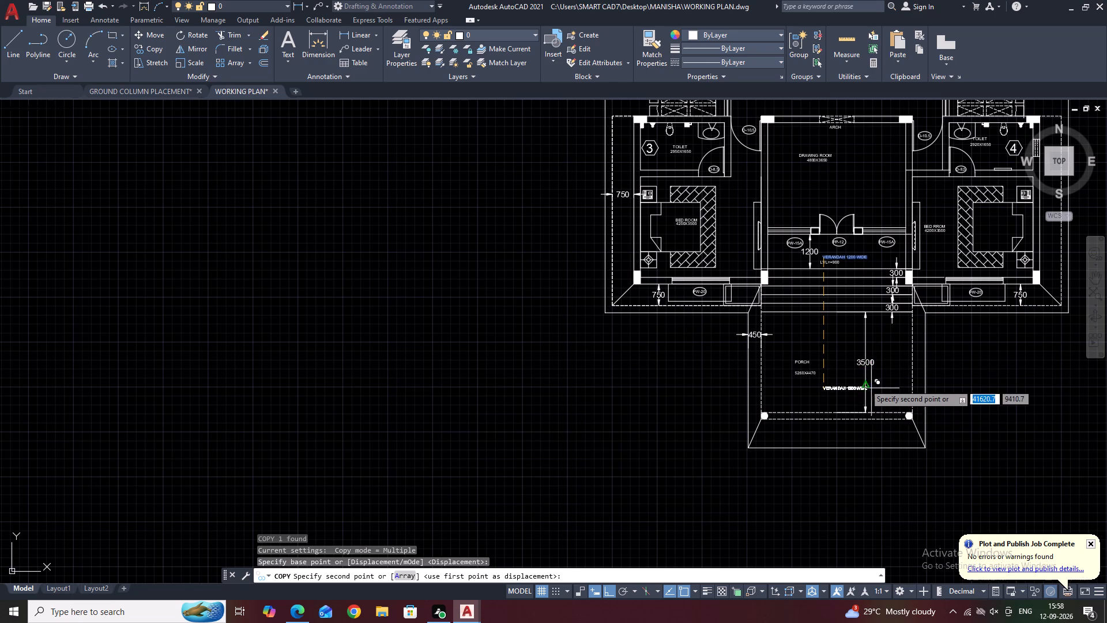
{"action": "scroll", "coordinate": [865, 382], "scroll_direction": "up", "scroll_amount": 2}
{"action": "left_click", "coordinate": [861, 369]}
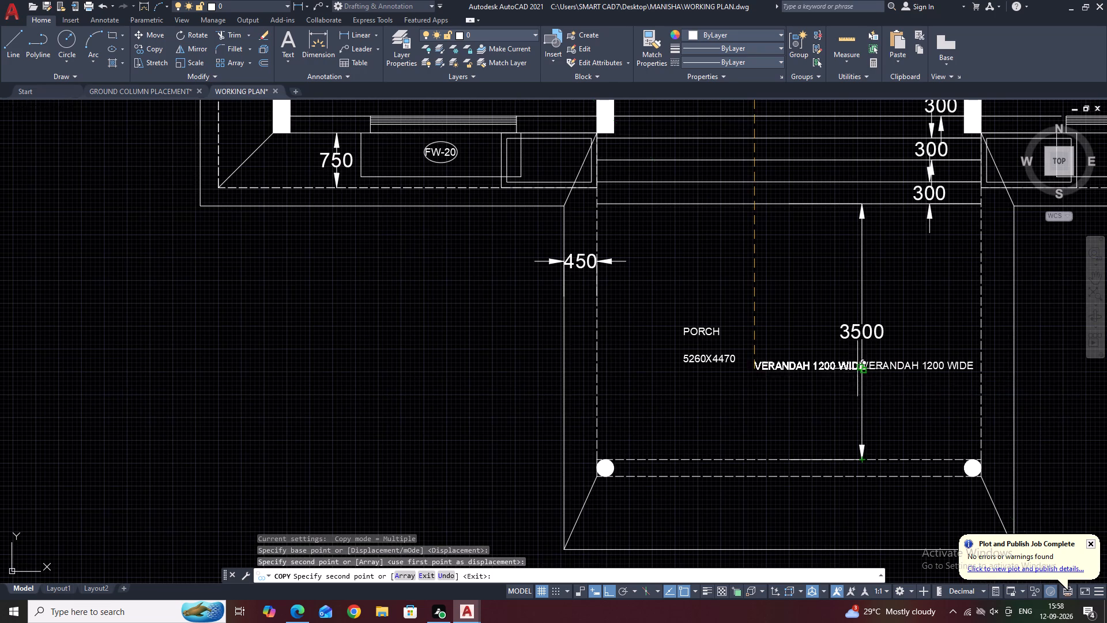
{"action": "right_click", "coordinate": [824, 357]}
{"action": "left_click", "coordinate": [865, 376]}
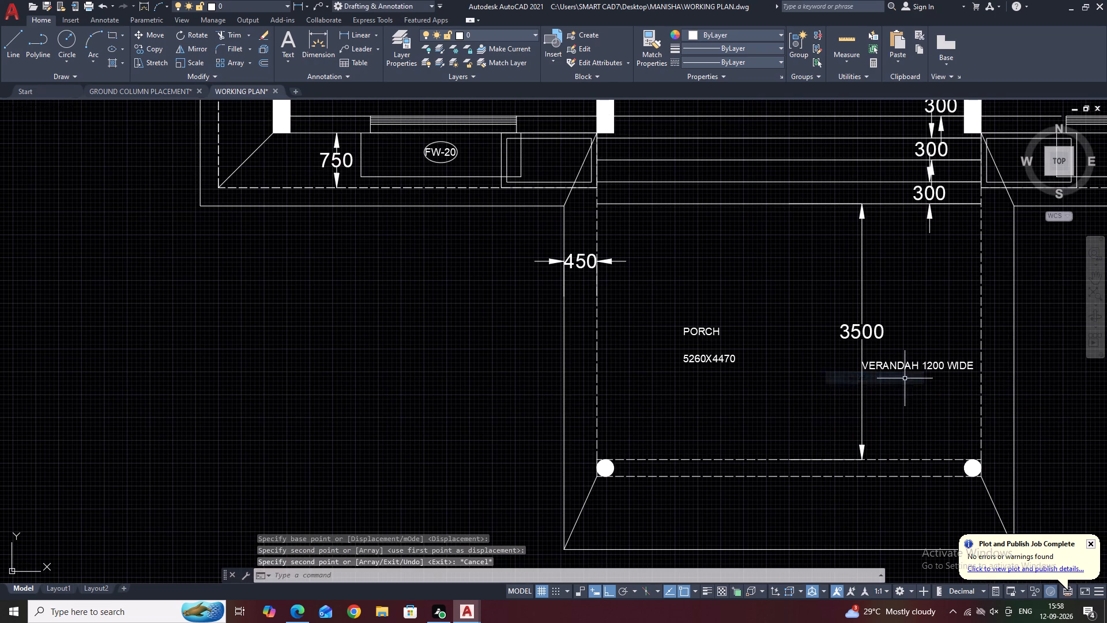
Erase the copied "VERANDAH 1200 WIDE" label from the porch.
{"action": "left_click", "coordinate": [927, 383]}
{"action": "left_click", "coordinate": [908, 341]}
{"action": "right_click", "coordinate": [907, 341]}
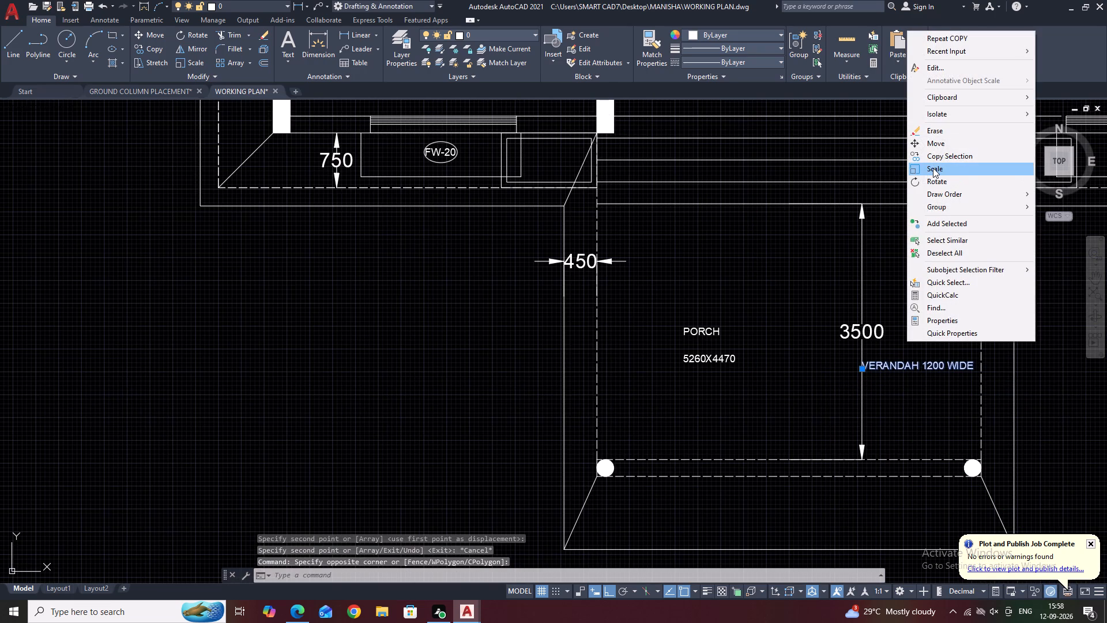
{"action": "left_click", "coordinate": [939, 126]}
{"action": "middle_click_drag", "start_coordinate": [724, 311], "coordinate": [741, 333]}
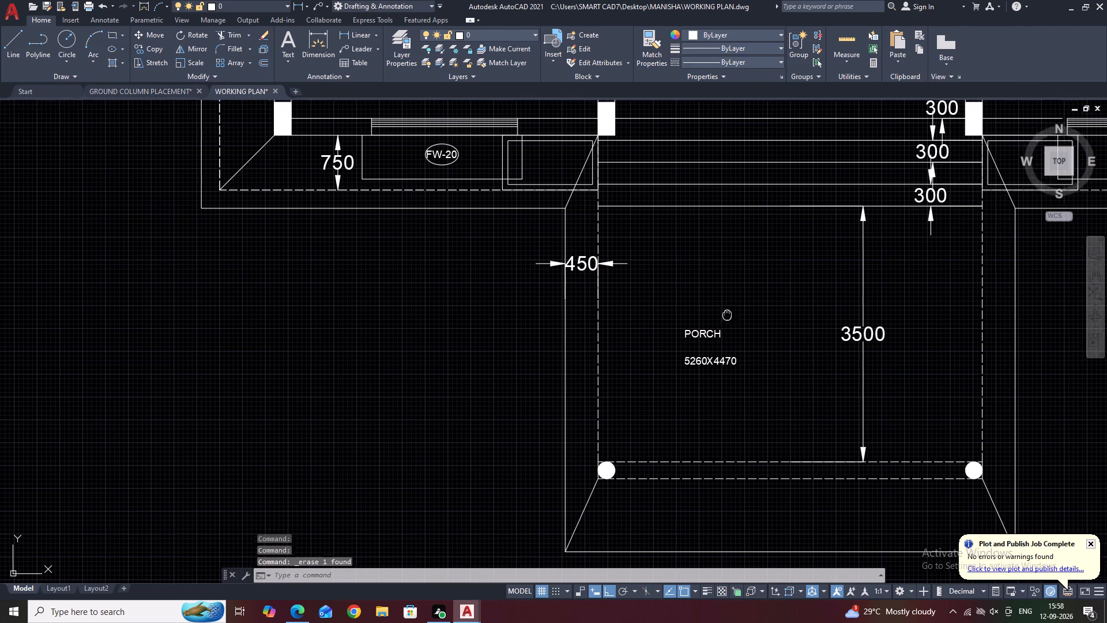
Set the text height of all room name and size labels, including the porch, verandah, verandah level and arch labels, to 200.
{"action": "middle_click_drag", "start_coordinate": [741, 333], "coordinate": [801, 377]}
{"action": "left_click", "coordinate": [795, 414]}
{"action": "left_click", "coordinate": [761, 382]}
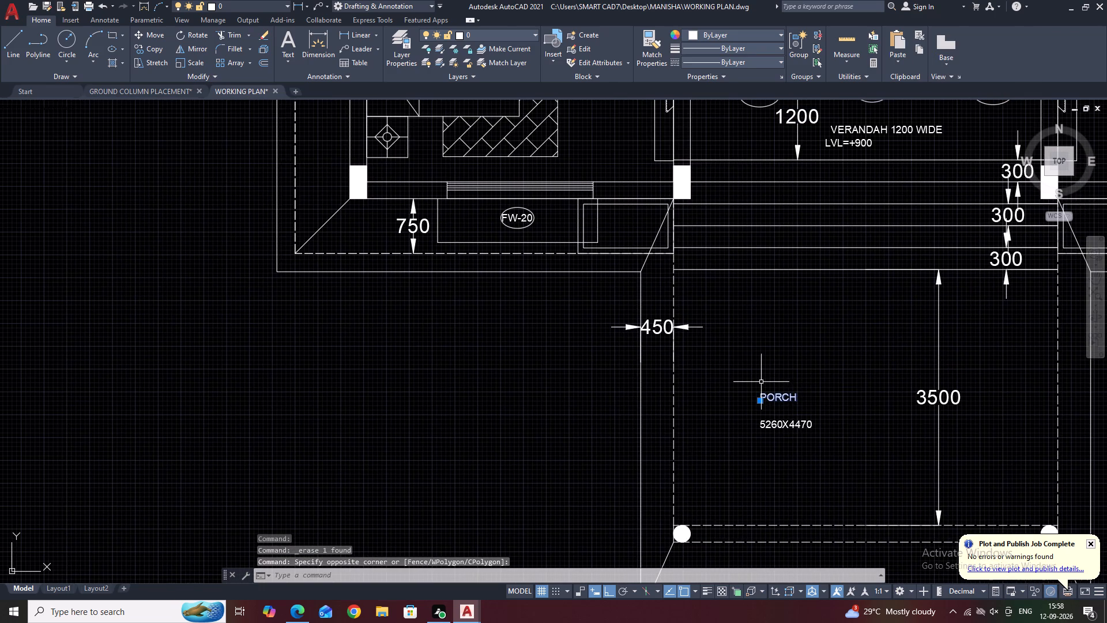
{"action": "right_click", "coordinate": [765, 362]}
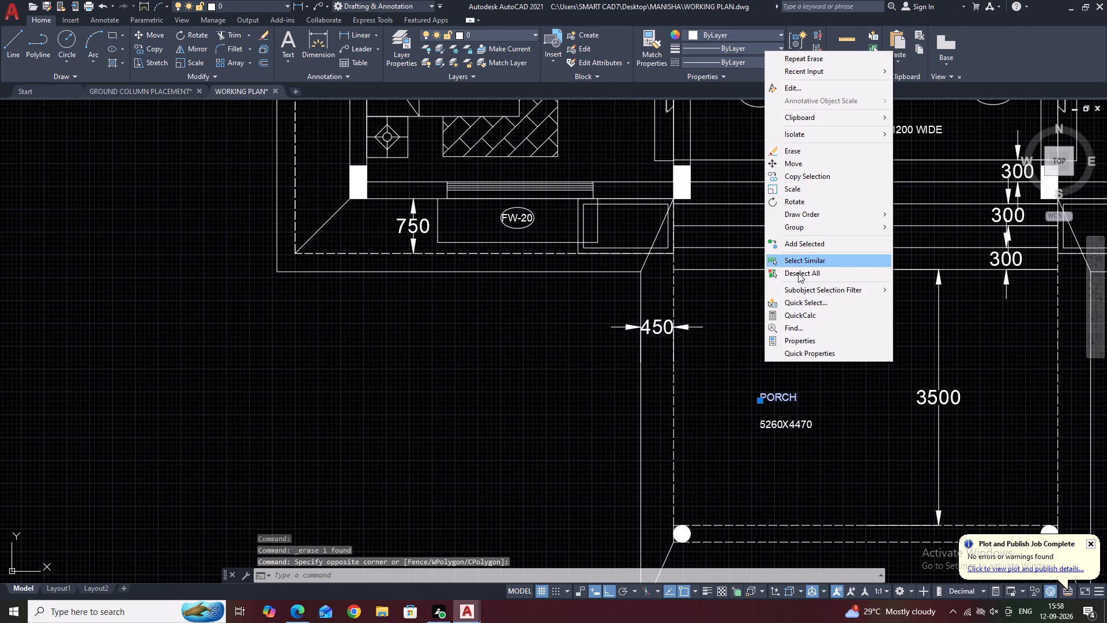
{"action": "scroll", "coordinate": [799, 276], "scroll_direction": "down", "scroll_amount": 1}
{"action": "middle_click_drag", "start_coordinate": [804, 286], "coordinate": [819, 326]}
{"action": "left_click", "coordinate": [800, 430]}
{"action": "left_click", "coordinate": [777, 419]}
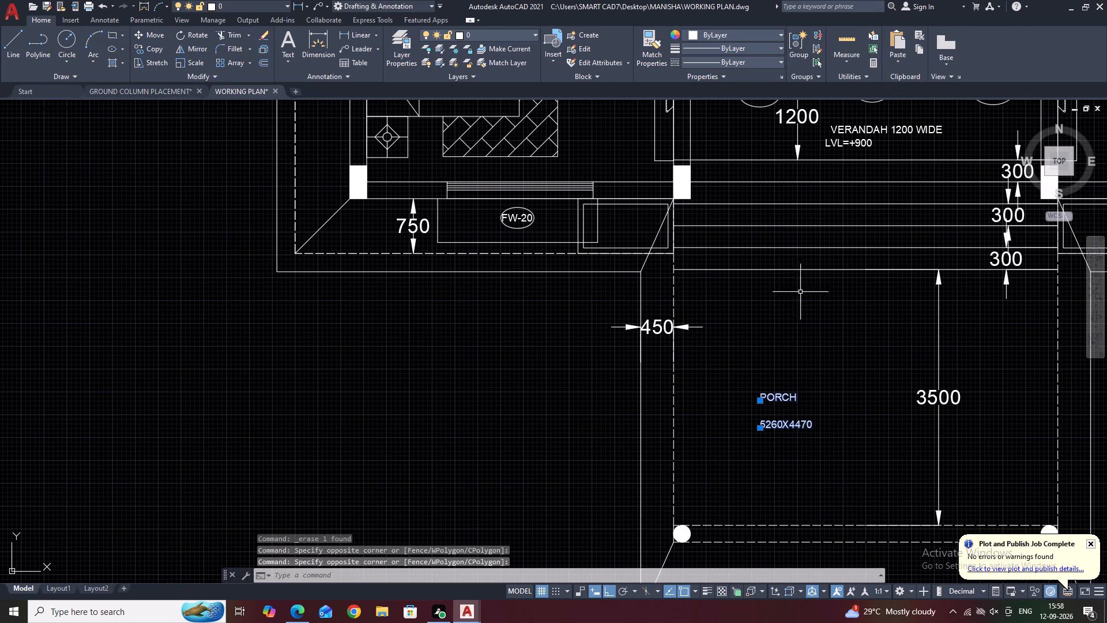
{"action": "middle_click_drag", "start_coordinate": [787, 271], "coordinate": [788, 416]}
{"action": "left_click", "coordinate": [880, 298]}
{"action": "left_click", "coordinate": [835, 268]}
{"action": "middle_click_drag", "start_coordinate": [839, 257], "coordinate": [811, 373]}
{"action": "middle_click_drag", "start_coordinate": [848, 204], "coordinate": [823, 349]}
{"action": "left_click_drag", "start_coordinate": [805, 297], "coordinate": [799, 286]}
{"action": "left_click", "coordinate": [731, 243]}
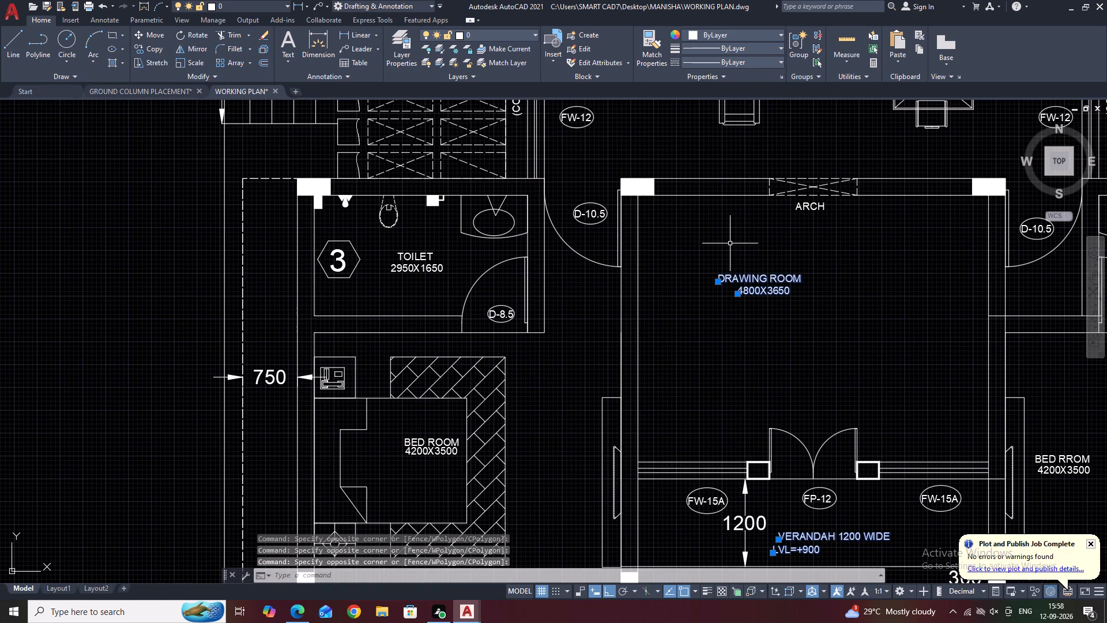
{"action": "middle_click_drag", "start_coordinate": [809, 224], "coordinate": [796, 308]}
{"action": "scroll", "coordinate": [803, 291], "scroll_direction": "up", "scroll_amount": 1}
{"action": "left_click", "coordinate": [826, 313]}
{"action": "left_click", "coordinate": [783, 287]}
{"action": "scroll", "coordinate": [780, 301], "scroll_direction": "down", "scroll_amount": 3}
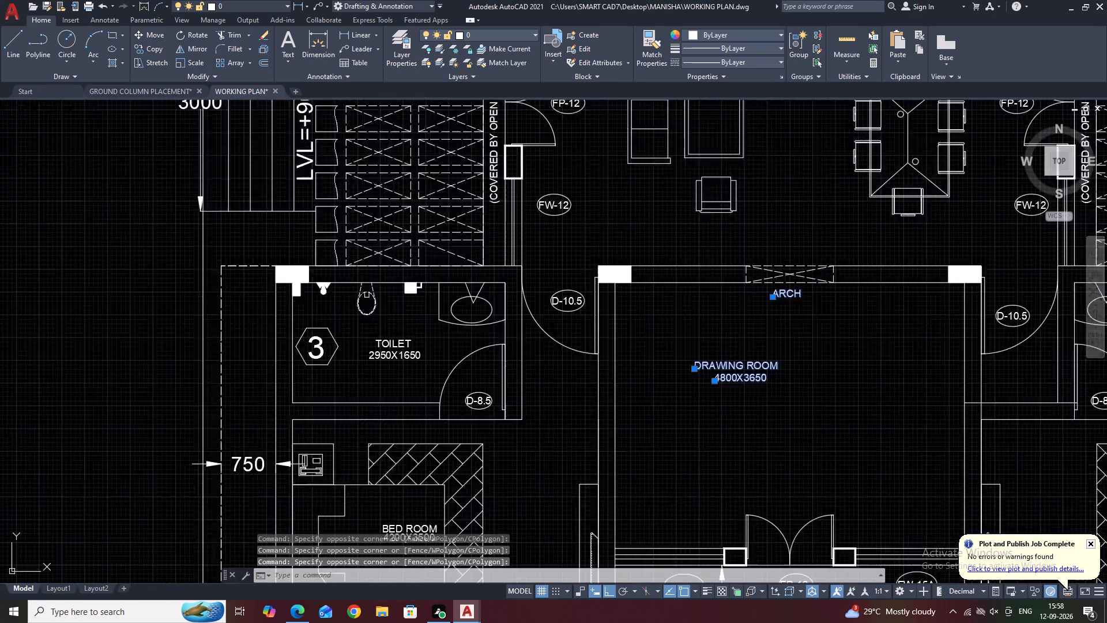
{"action": "middle_click_drag", "start_coordinate": [842, 226], "coordinate": [819, 373]}
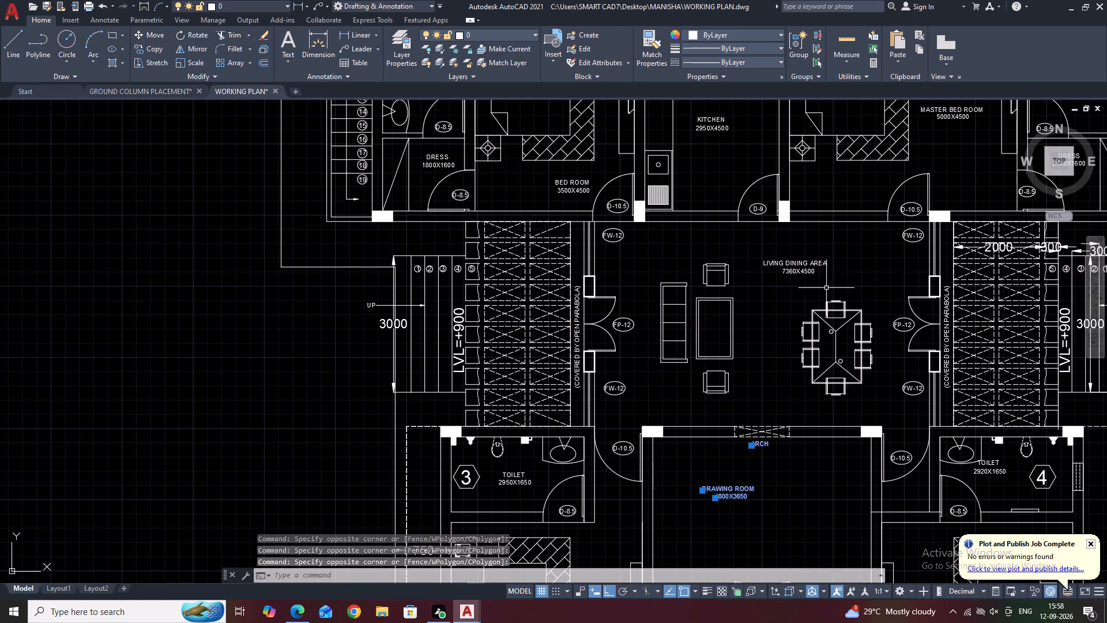
{"action": "left_click_drag", "start_coordinate": [827, 288], "coordinate": [825, 283]}
{"action": "left_click", "coordinate": [800, 261]}
{"action": "scroll", "coordinate": [799, 265], "scroll_direction": "down", "scroll_amount": 3}
{"action": "middle_click_drag", "start_coordinate": [845, 268], "coordinate": [740, 266]}
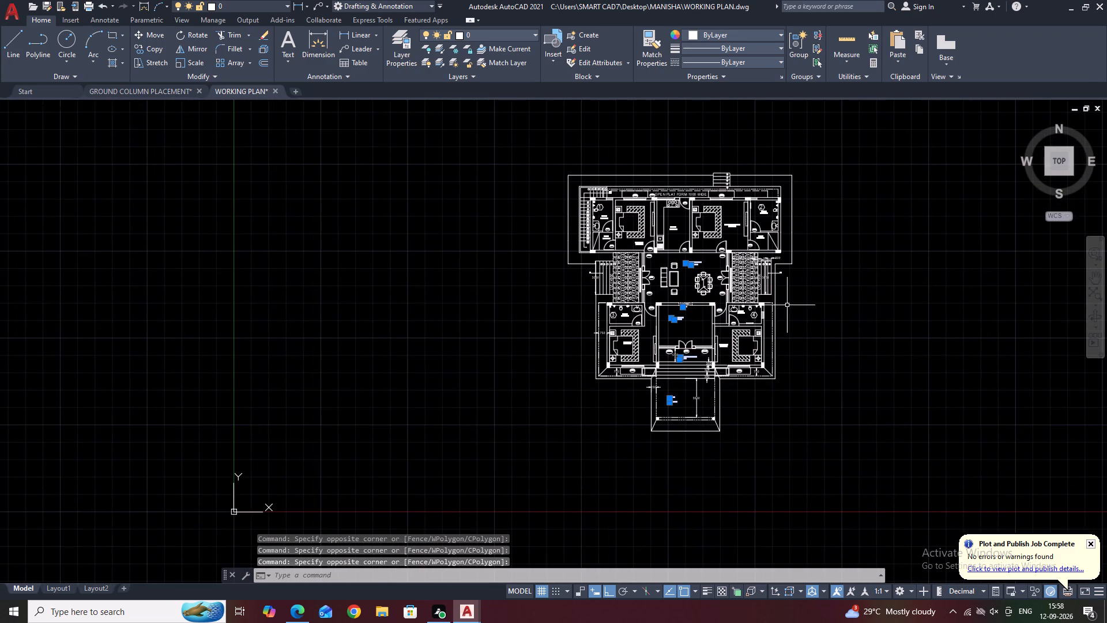
{"action": "scroll", "coordinate": [758, 327], "scroll_direction": "up", "scroll_amount": 4}
{"action": "scroll", "coordinate": [681, 275], "scroll_direction": "up", "scroll_amount": 2}
{"action": "left_click", "coordinate": [711, 292]}
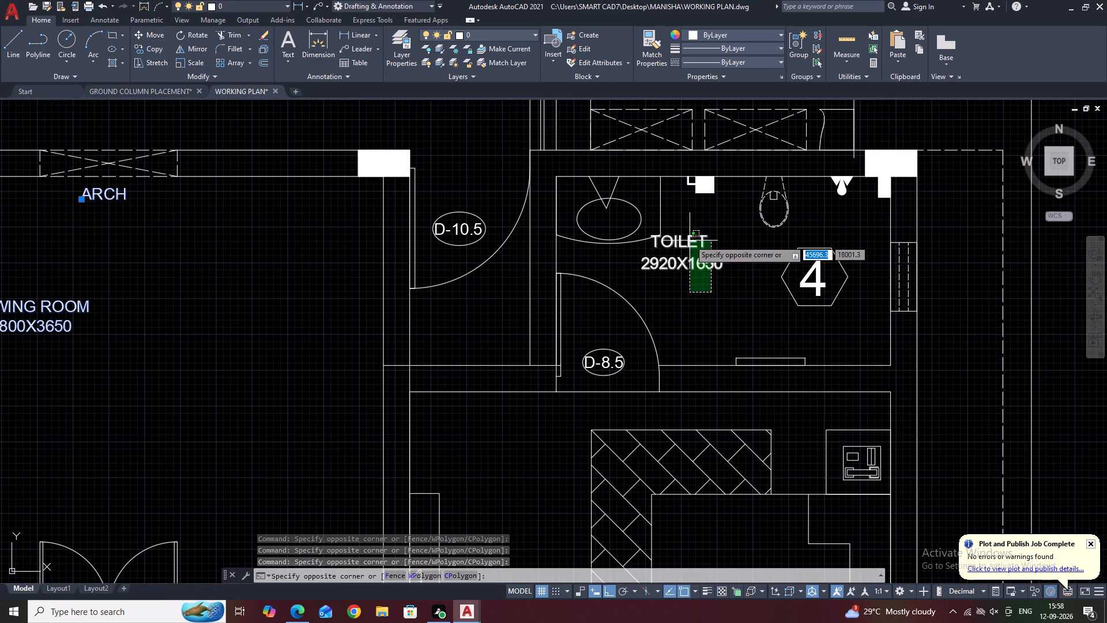
{"action": "left_click", "coordinate": [690, 236]}
{"action": "scroll", "coordinate": [733, 289], "scroll_direction": "down", "scroll_amount": 3}
{"action": "middle_click_drag", "start_coordinate": [777, 323], "coordinate": [839, 264]}
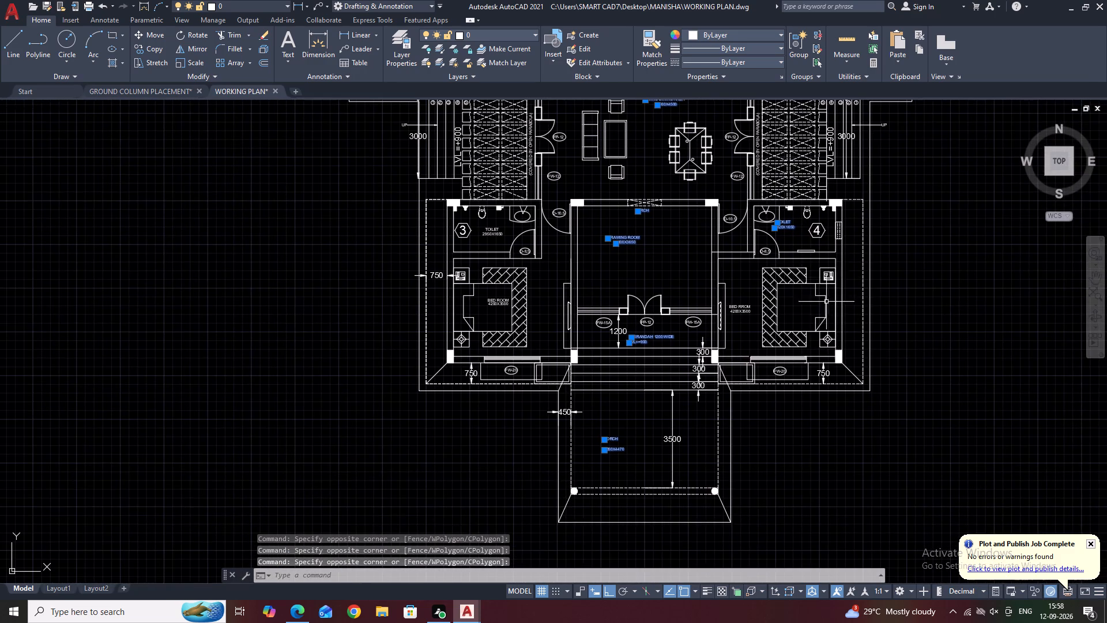
{"action": "scroll", "coordinate": [751, 316], "scroll_direction": "up", "scroll_amount": 3}
{"action": "left_click", "coordinate": [749, 324]}
{"action": "left_click", "coordinate": [720, 270]}
{"action": "scroll", "coordinate": [766, 305], "scroll_direction": "down", "scroll_amount": 2}
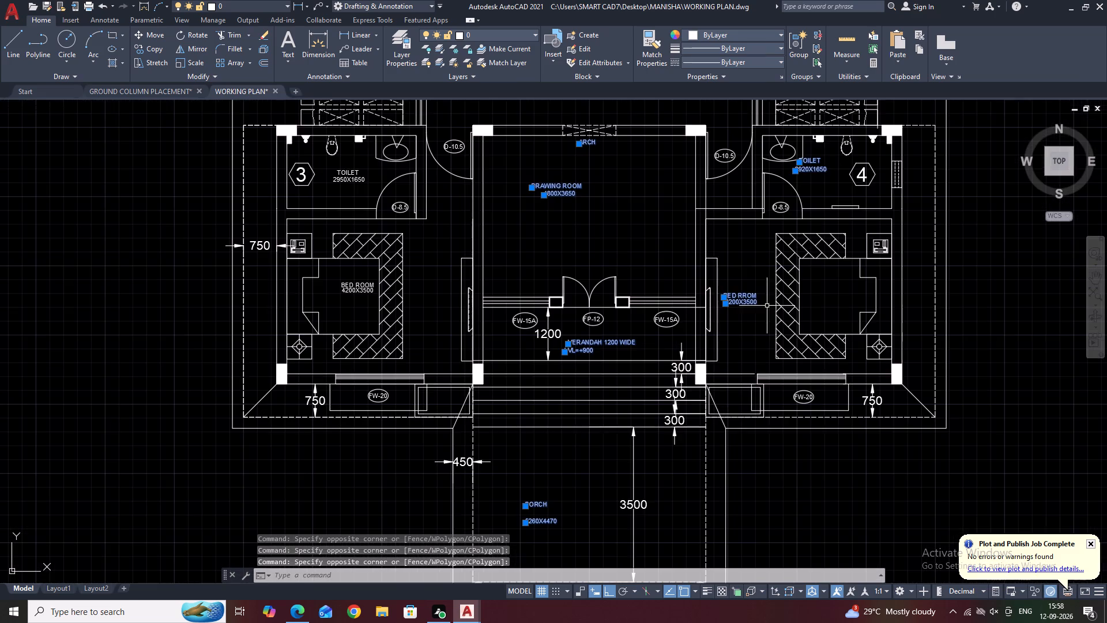
{"action": "middle_click_drag", "start_coordinate": [658, 237], "coordinate": [819, 303]}
{"action": "middle_click_drag", "start_coordinate": [531, 247], "coordinate": [604, 273]}
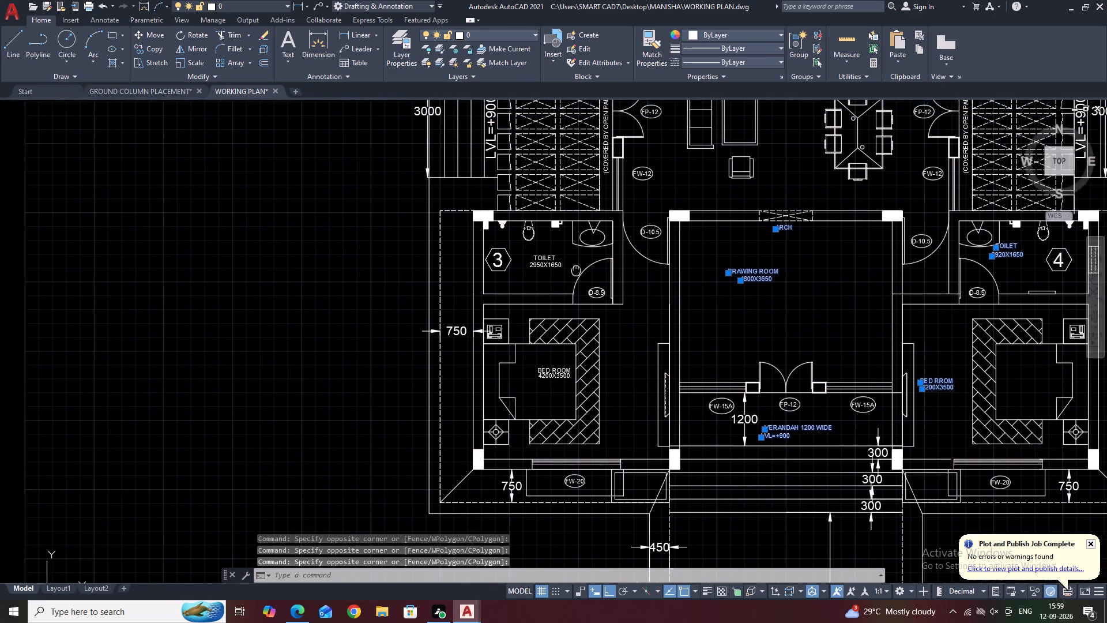
{"action": "middle_click_drag", "start_coordinate": [604, 273], "coordinate": [634, 276]}
{"action": "scroll", "coordinate": [578, 280], "scroll_direction": "up", "scroll_amount": 2}
{"action": "left_click", "coordinate": [653, 290]}
{"action": "left_click", "coordinate": [635, 247]}
{"action": "scroll", "coordinate": [710, 253], "scroll_direction": "down", "scroll_amount": 3}
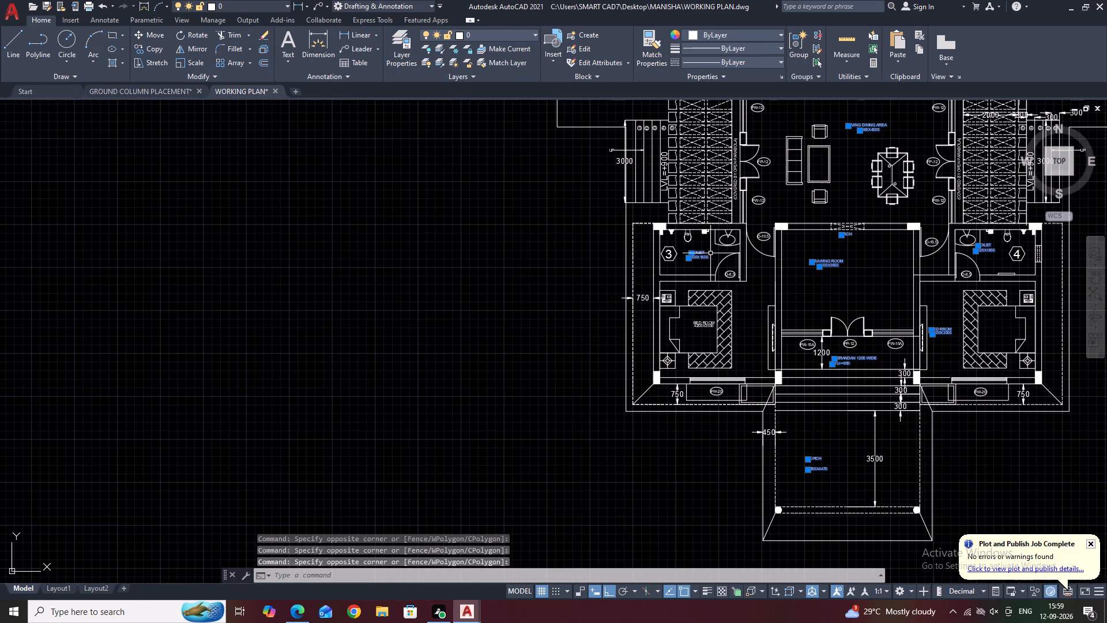
{"action": "scroll", "coordinate": [696, 321], "scroll_direction": "up", "scroll_amount": 3}
{"action": "left_click_drag", "start_coordinate": [710, 366], "coordinate": [689, 338]}
{"action": "left_click", "coordinate": [658, 310]}
{"action": "scroll", "coordinate": [684, 324], "scroll_direction": "down", "scroll_amount": 2}
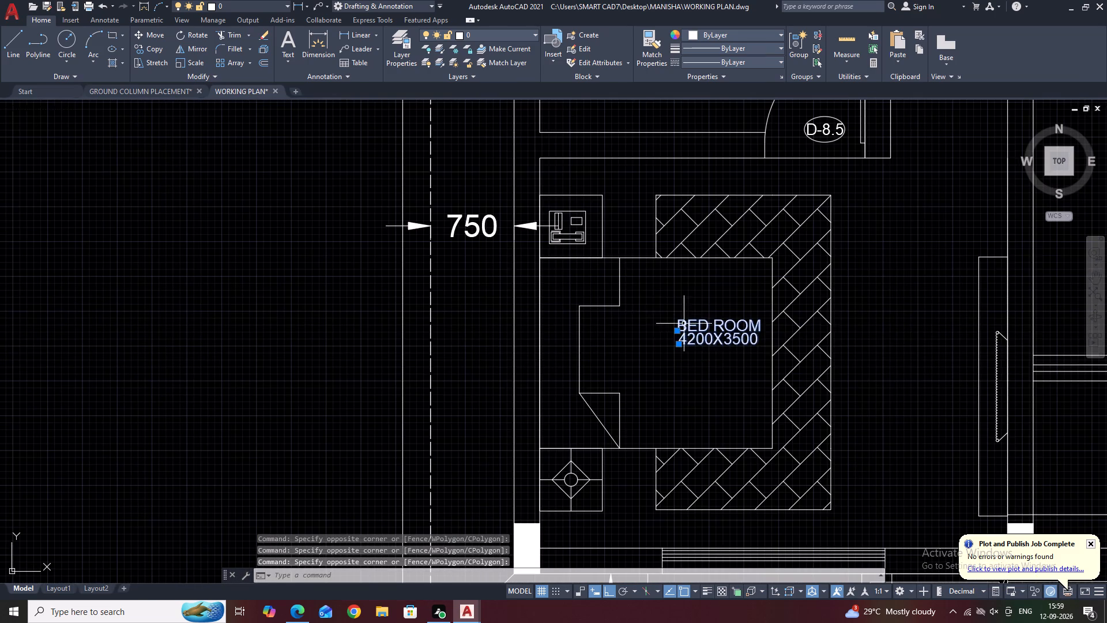
{"action": "scroll", "coordinate": [684, 324], "scroll_direction": "down", "scroll_amount": 1}
{"action": "middle_click_drag", "start_coordinate": [756, 278], "coordinate": [716, 380]}
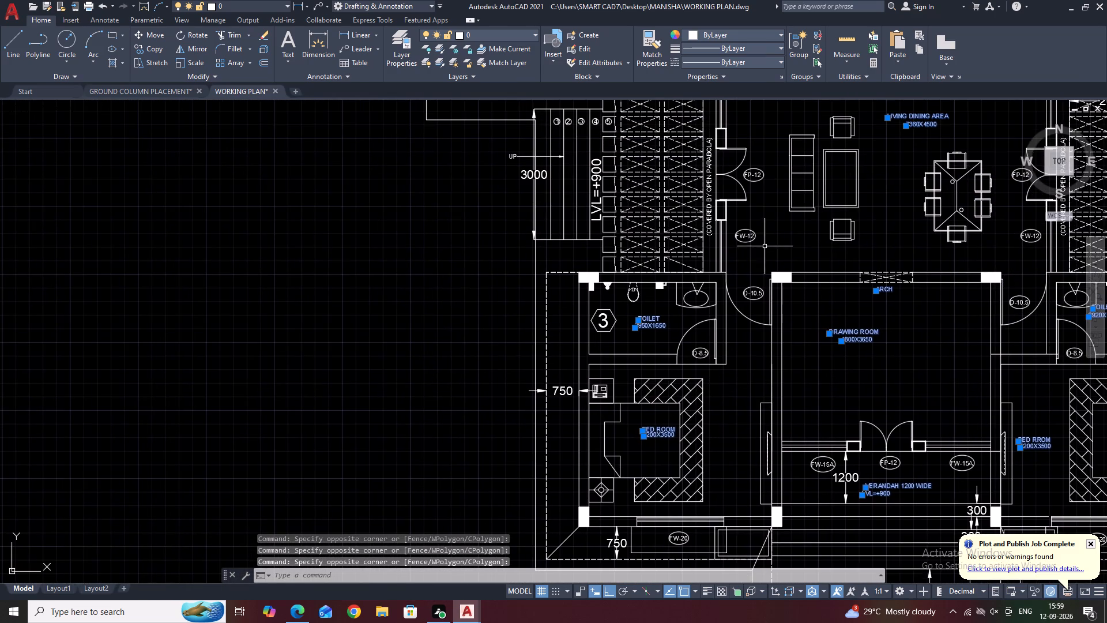
{"action": "middle_click_drag", "start_coordinate": [765, 246], "coordinate": [738, 394]}
{"action": "middle_click_drag", "start_coordinate": [748, 257], "coordinate": [706, 388]}
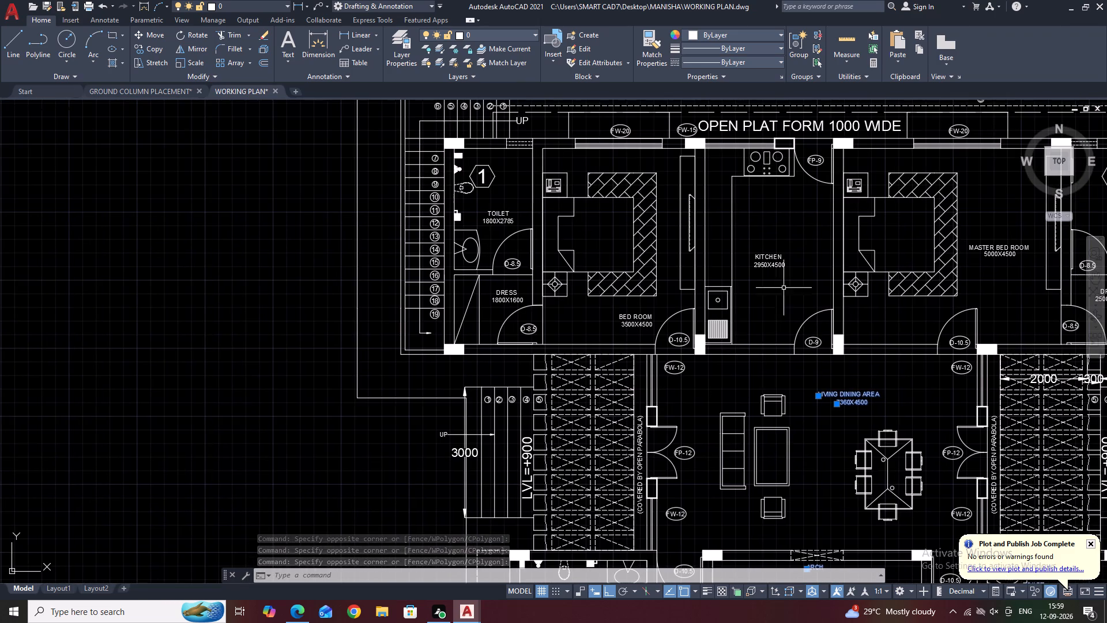
{"action": "left_click", "coordinate": [785, 276]}
{"action": "left_click", "coordinate": [763, 243]}
{"action": "middle_click_drag", "start_coordinate": [778, 256], "coordinate": [633, 305]}
{"action": "left_click_drag", "start_coordinate": [879, 318], "coordinate": [876, 313]}
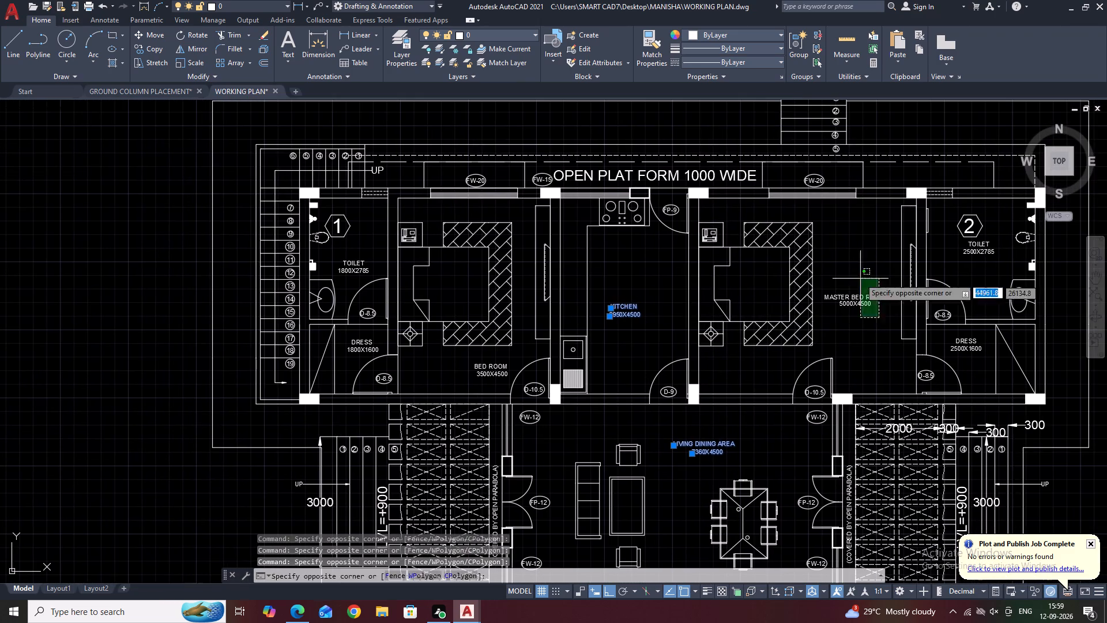
{"action": "left_click", "coordinate": [860, 278]}
{"action": "middle_click_drag", "start_coordinate": [880, 282], "coordinate": [769, 311]}
{"action": "scroll", "coordinate": [856, 283], "scroll_direction": "up", "scroll_amount": 2}
{"action": "left_click", "coordinate": [921, 295]}
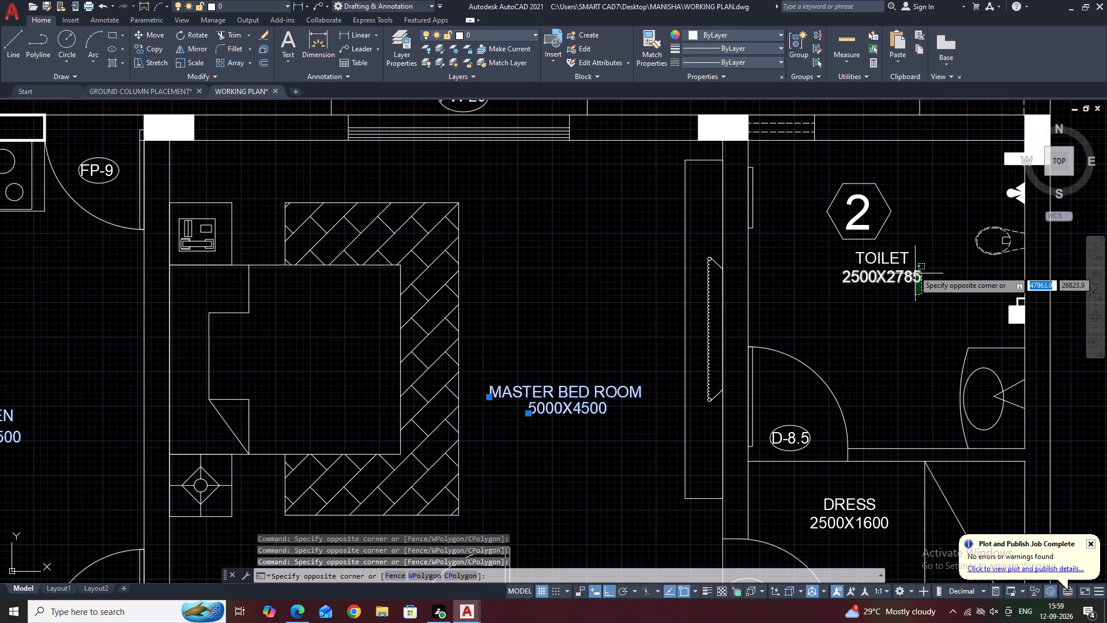
{"action": "left_click", "coordinate": [906, 251]}
{"action": "scroll", "coordinate": [875, 265], "scroll_direction": "down", "scroll_amount": 3}
{"action": "scroll", "coordinate": [871, 339], "scroll_direction": "up", "scroll_amount": 2}
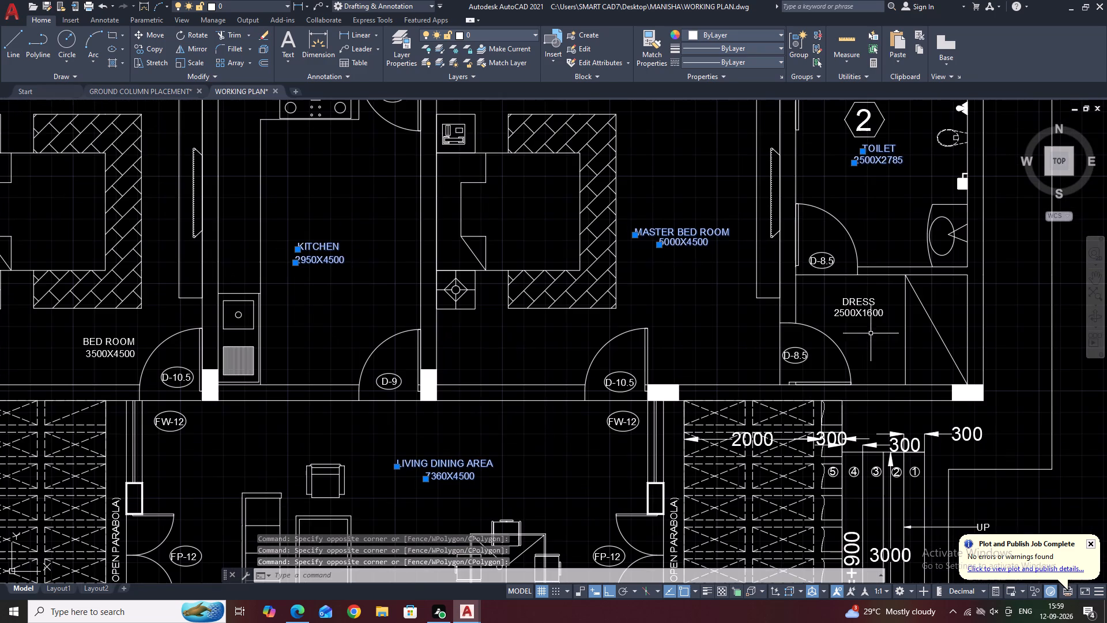
{"action": "left_click_drag", "start_coordinate": [883, 331], "coordinate": [882, 324]}
{"action": "left_click", "coordinate": [849, 289]}
{"action": "scroll", "coordinate": [867, 302], "scroll_direction": "down", "scroll_amount": 3}
{"action": "middle_click_drag", "start_coordinate": [869, 371], "coordinate": [902, 316]}
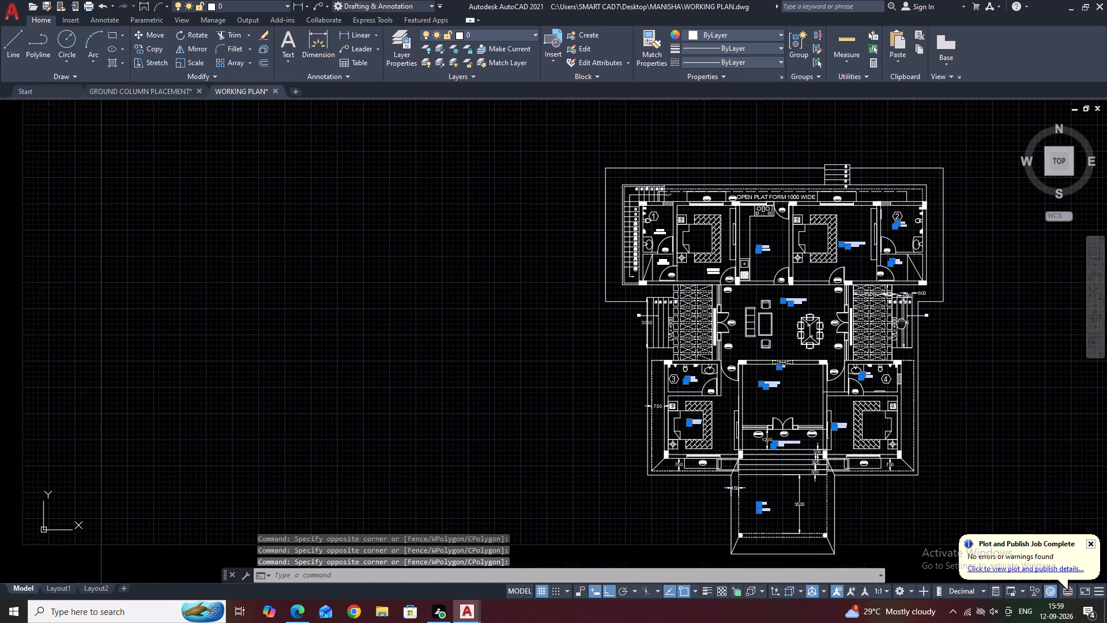
{"action": "scroll", "coordinate": [660, 256], "scroll_direction": "up", "scroll_amount": 5}
{"action": "left_click_drag", "start_coordinate": [677, 243], "coordinate": [676, 238]}
{"action": "left_click", "coordinate": [655, 194]}
{"action": "middle_click_drag", "start_coordinate": [737, 211], "coordinate": [522, 295]}
{"action": "scroll", "coordinate": [522, 295], "scroll_direction": "down", "scroll_amount": 2}
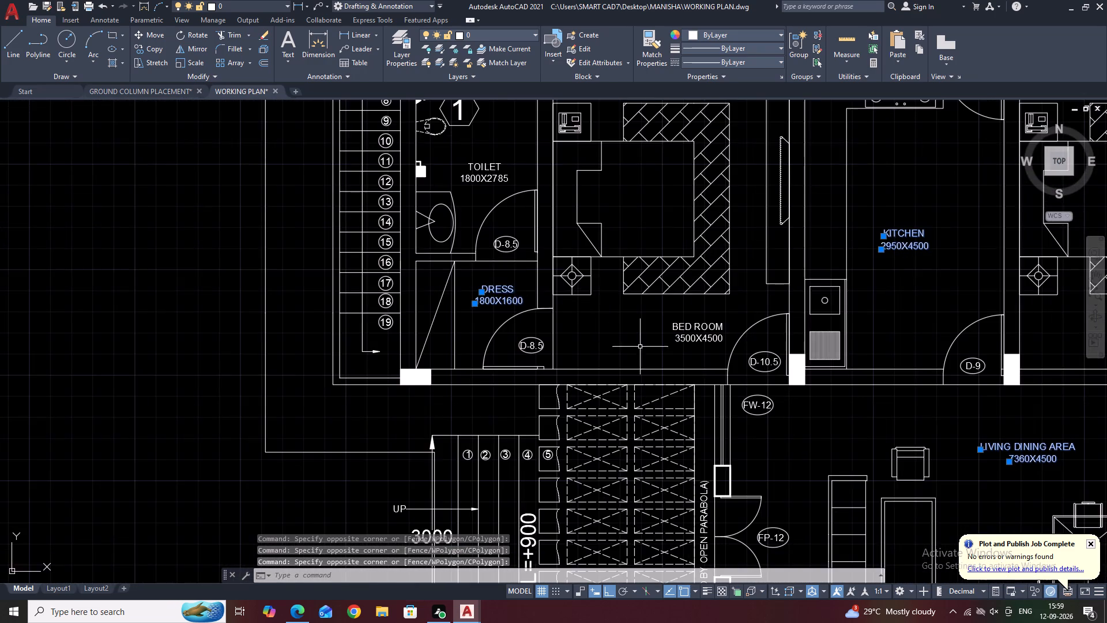
{"action": "scroll", "coordinate": [663, 354], "scroll_direction": "up", "scroll_amount": 2}
{"action": "left_click_drag", "start_coordinate": [731, 356], "coordinate": [732, 344]}
{"action": "left_click", "coordinate": [703, 282]}
{"action": "scroll", "coordinate": [756, 287], "scroll_direction": "down", "scroll_amount": 5}
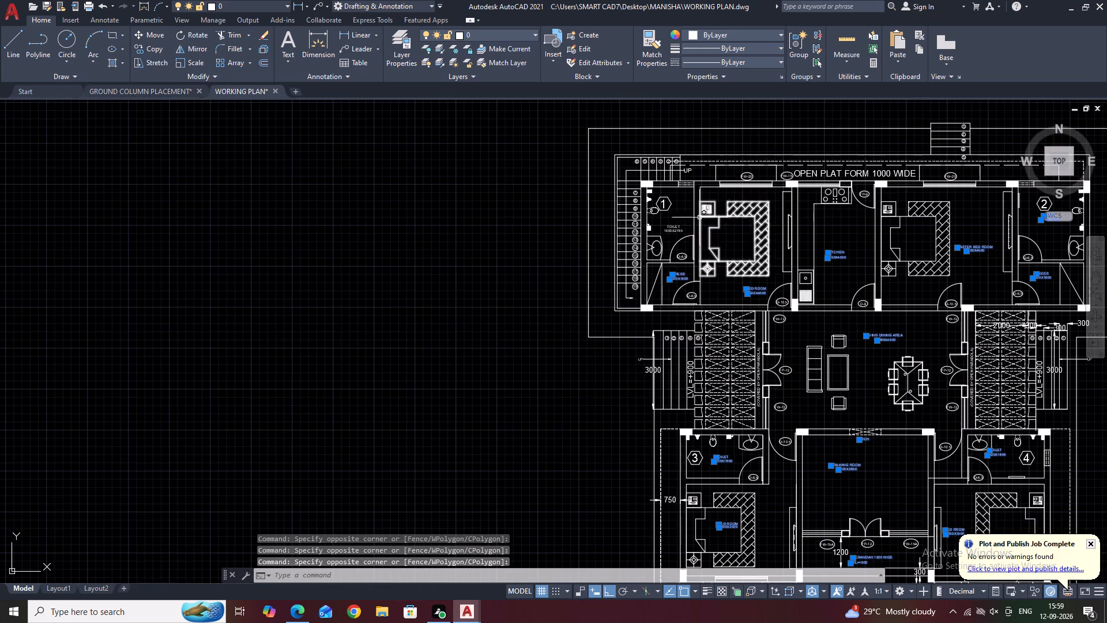
{"action": "scroll", "coordinate": [672, 215], "scroll_direction": "up", "scroll_amount": 4}
{"action": "left_click_drag", "start_coordinate": [671, 338], "coordinate": [670, 330]}
{"action": "left_click_drag", "start_coordinate": [654, 275], "coordinate": [649, 272]}
{"action": "scroll", "coordinate": [658, 268], "scroll_direction": "down", "scroll_amount": 5}
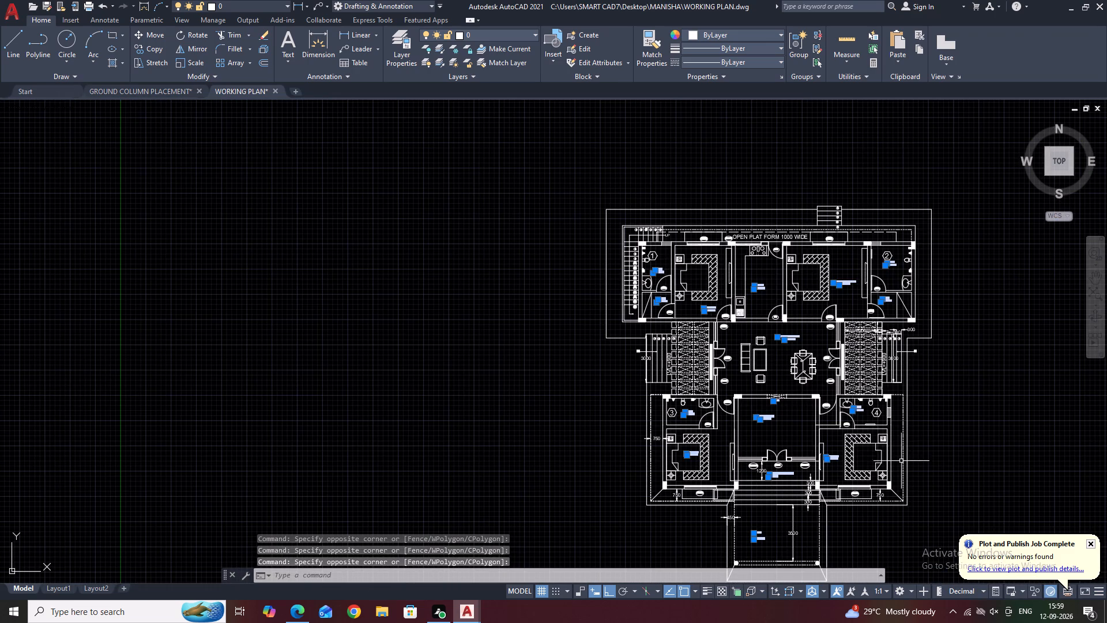
{"action": "middle_click_drag", "start_coordinate": [876, 450], "coordinate": [842, 357]}
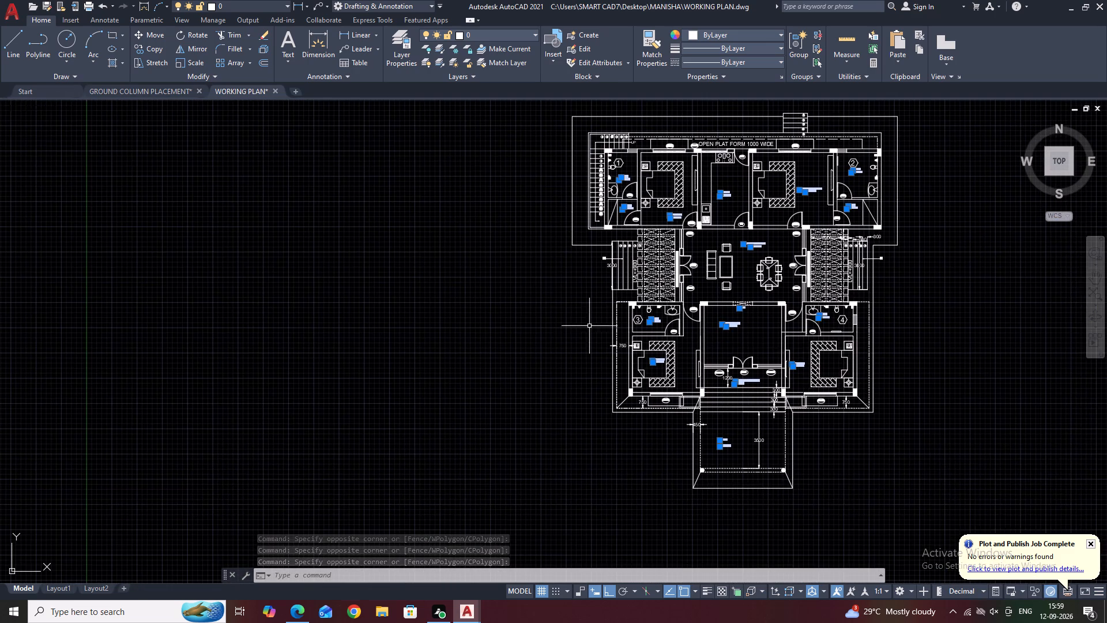
{"action": "scroll", "coordinate": [558, 321], "scroll_direction": "up", "scroll_amount": 3}
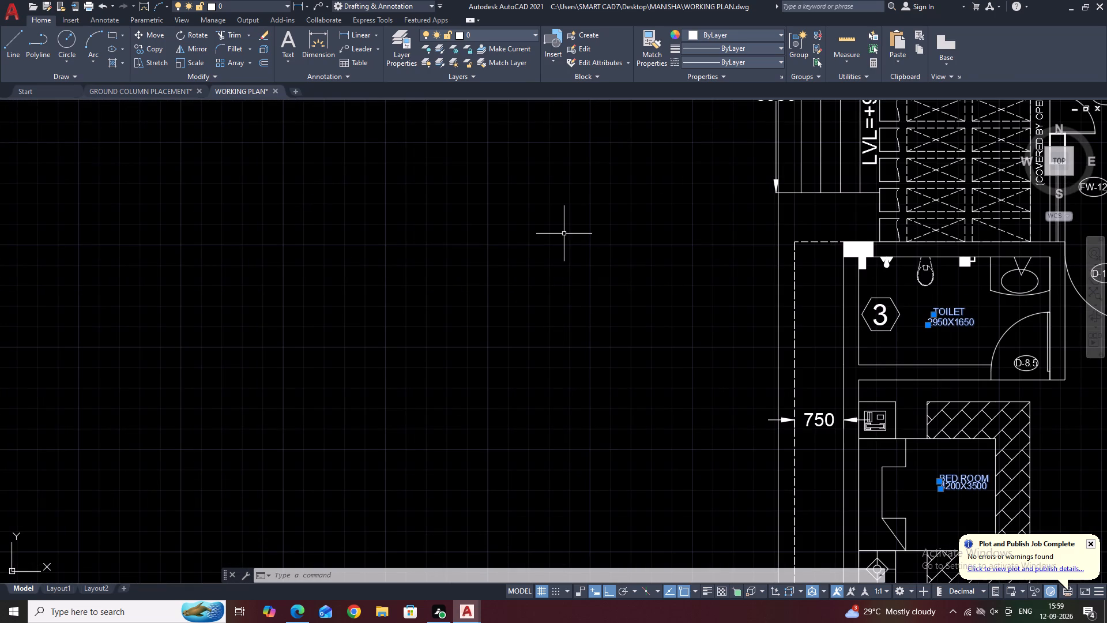
{"action": "key", "text": "p"}
{"action": "type", "text": "R"}
{"action": "key", "text": "space"}
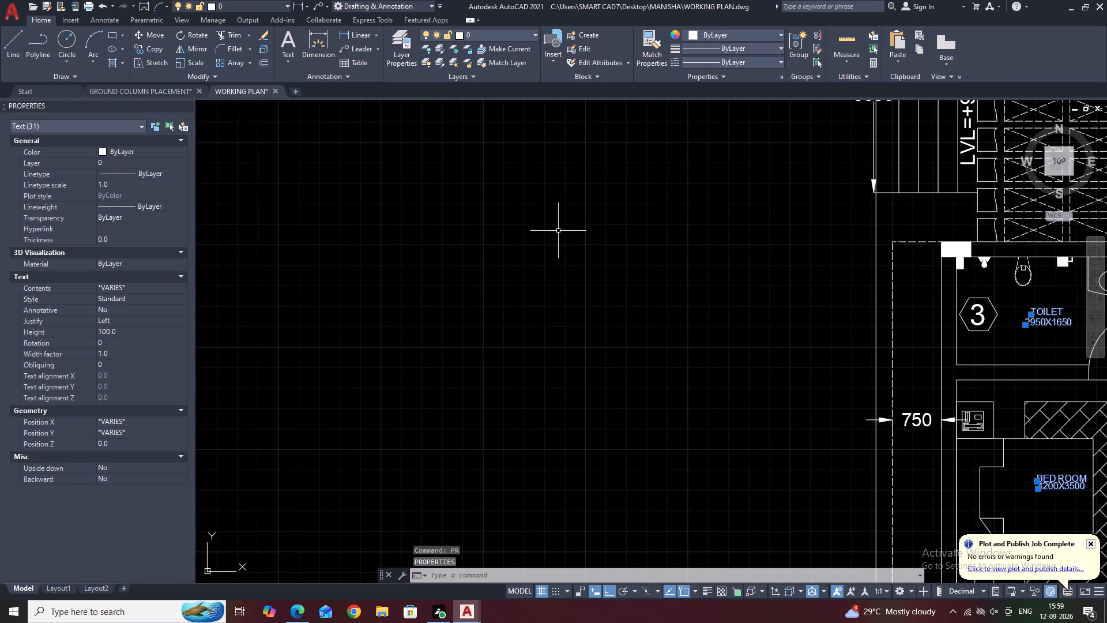
{"action": "left_click", "coordinate": [140, 332]}
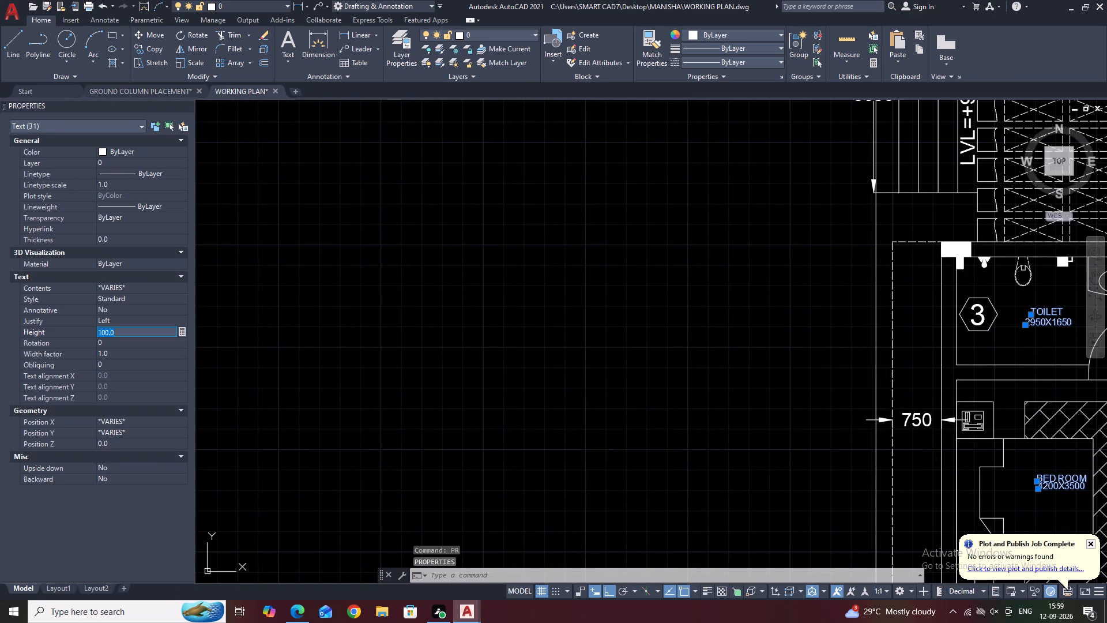
{"action": "type", "text": "200"}
{"action": "key", "text": "Return"}
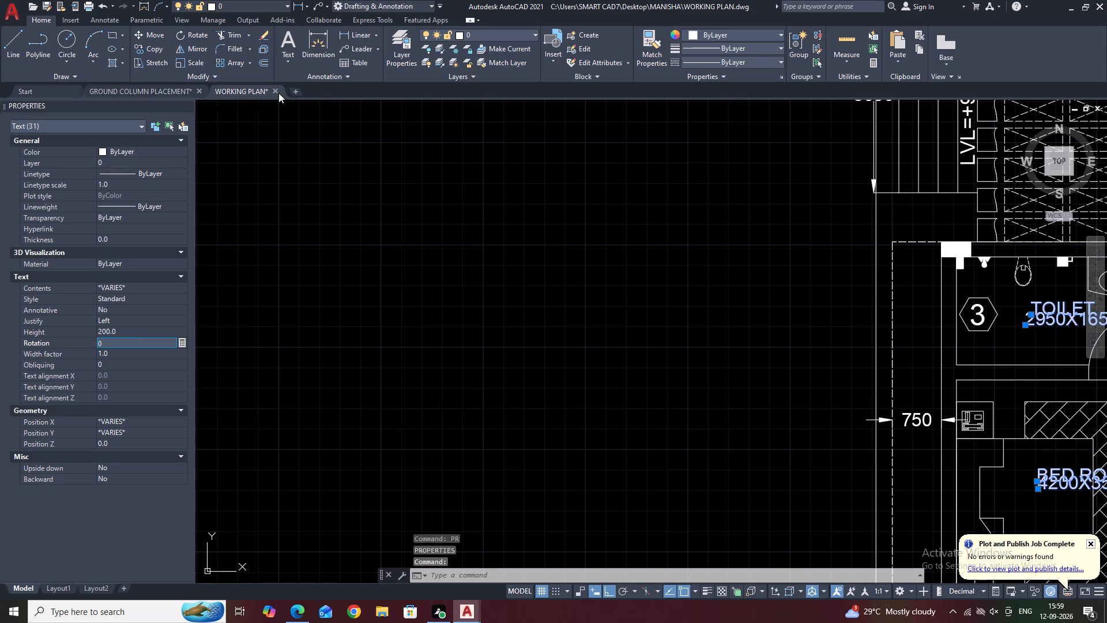
{"action": "left_click", "coordinate": [189, 104]}
{"action": "scroll", "coordinate": [392, 230], "scroll_direction": "down", "scroll_amount": 2}
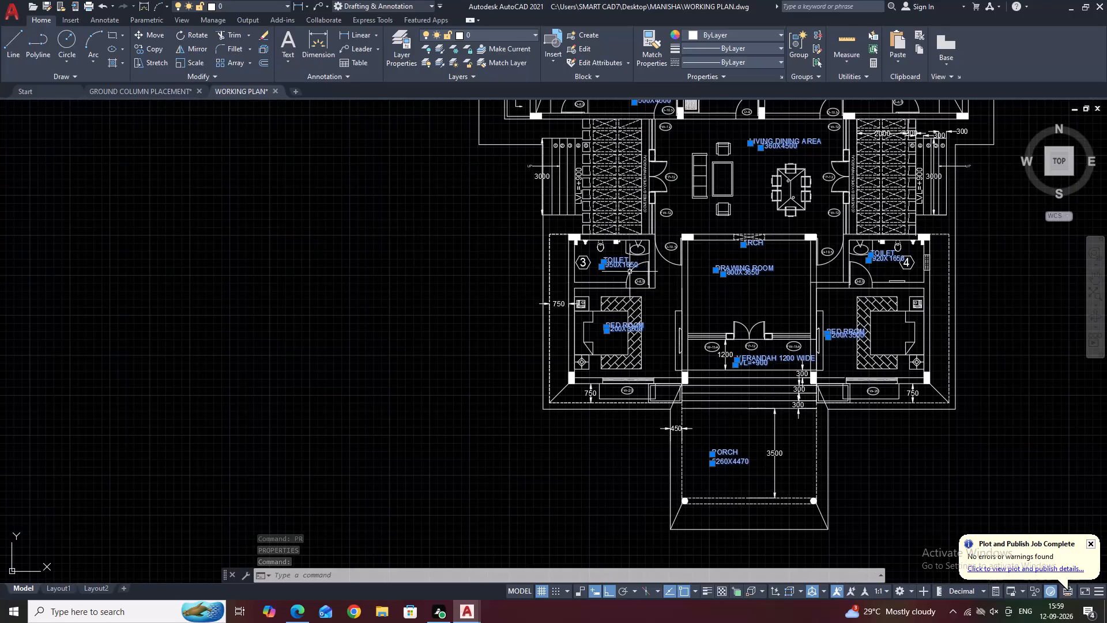
{"action": "right_click", "coordinate": [726, 183]}
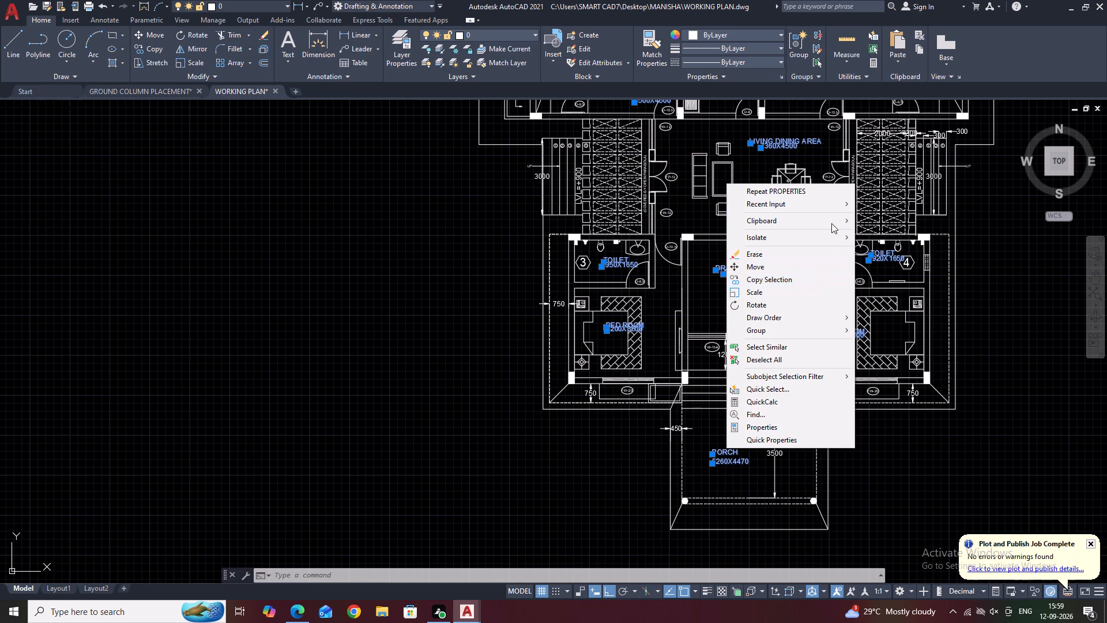
{"action": "left_click", "coordinate": [792, 360]}
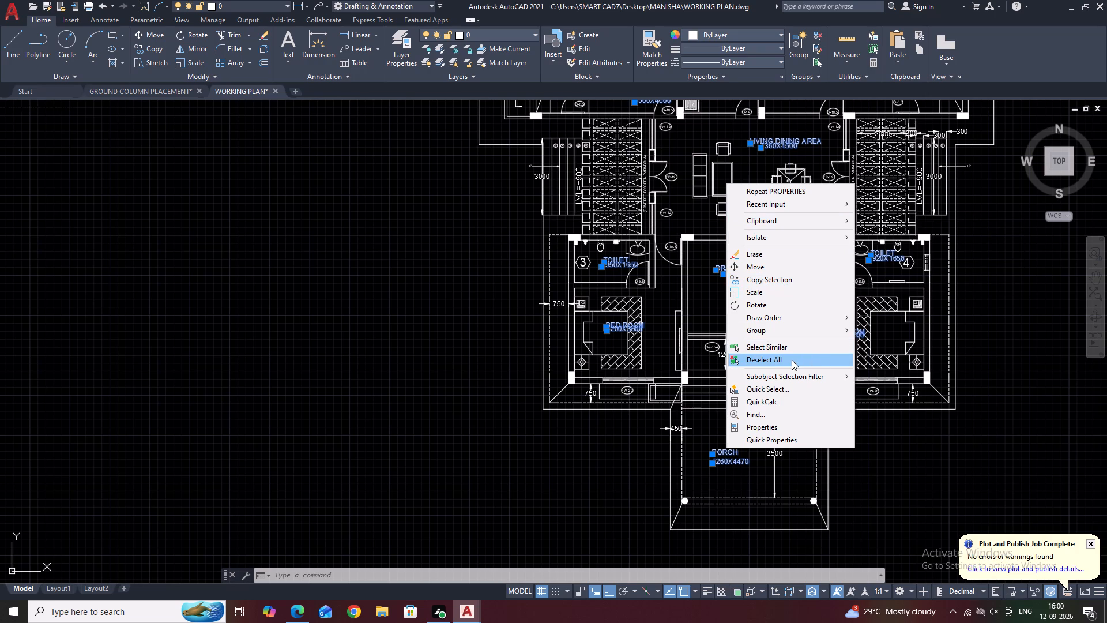
Separate toilet 1's TOILET label from its 1800X2785 size text by raising it, and shift both texts west inside the room.
{"action": "middle_click_drag", "start_coordinate": [730, 216], "coordinate": [755, 332]}
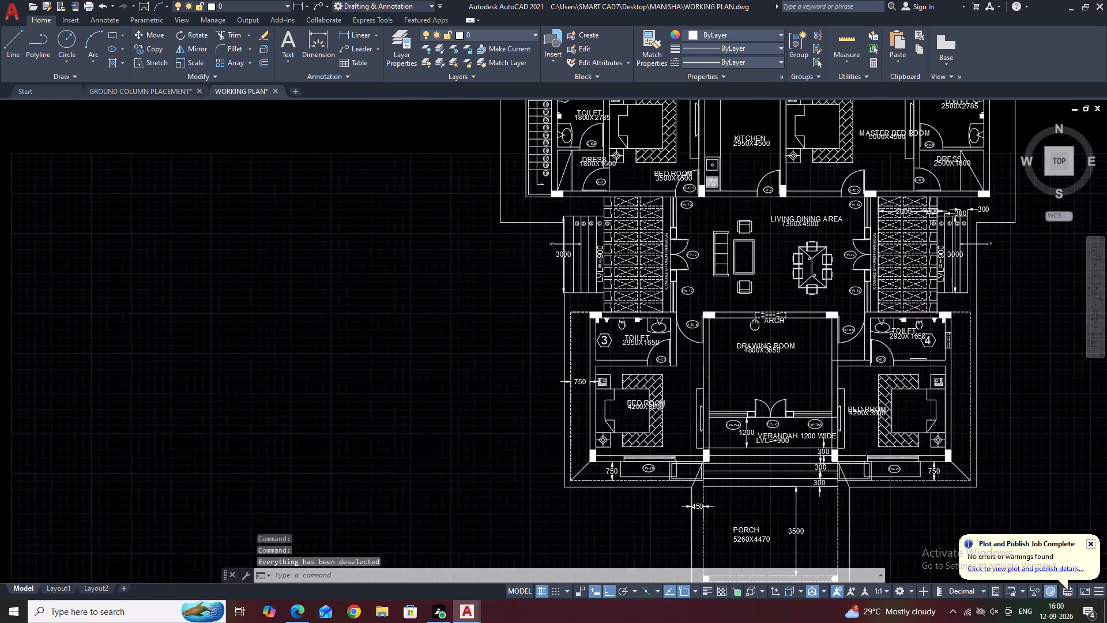
{"action": "middle_click_drag", "start_coordinate": [755, 332], "coordinate": [760, 380]}
{"action": "scroll", "coordinate": [593, 195], "scroll_direction": "up", "scroll_amount": 2}
{"action": "middle_click_drag", "start_coordinate": [608, 211], "coordinate": [641, 258]}
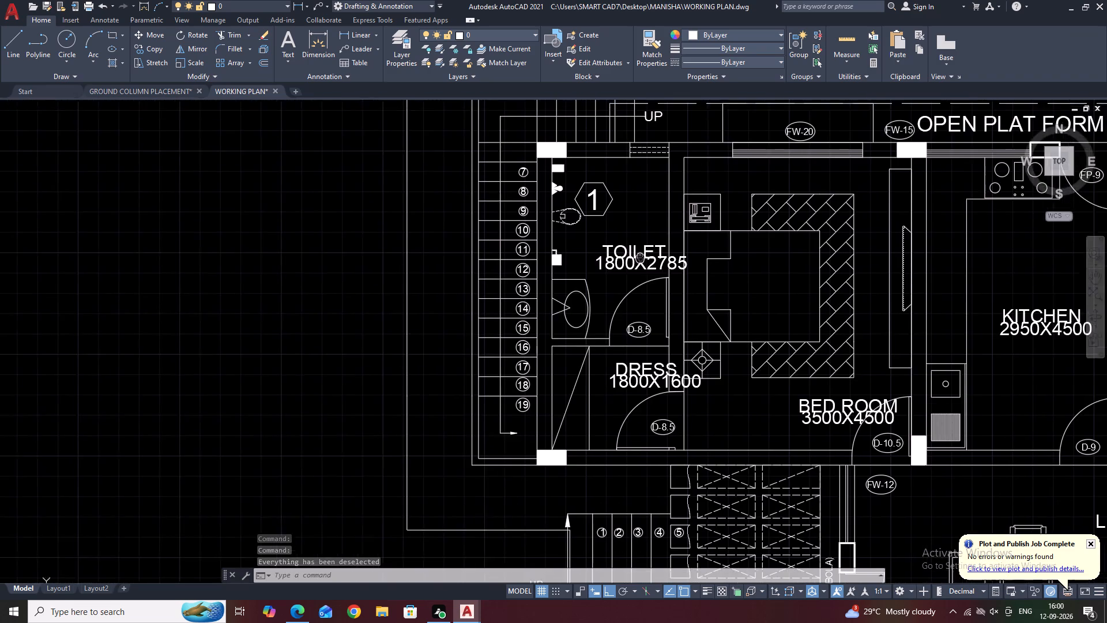
{"action": "middle_click_drag", "start_coordinate": [641, 258], "coordinate": [646, 263]}
{"action": "scroll", "coordinate": [643, 261], "scroll_direction": "up", "scroll_amount": 2}
{"action": "left_click", "coordinate": [652, 254]}
{"action": "left_click", "coordinate": [628, 237]}
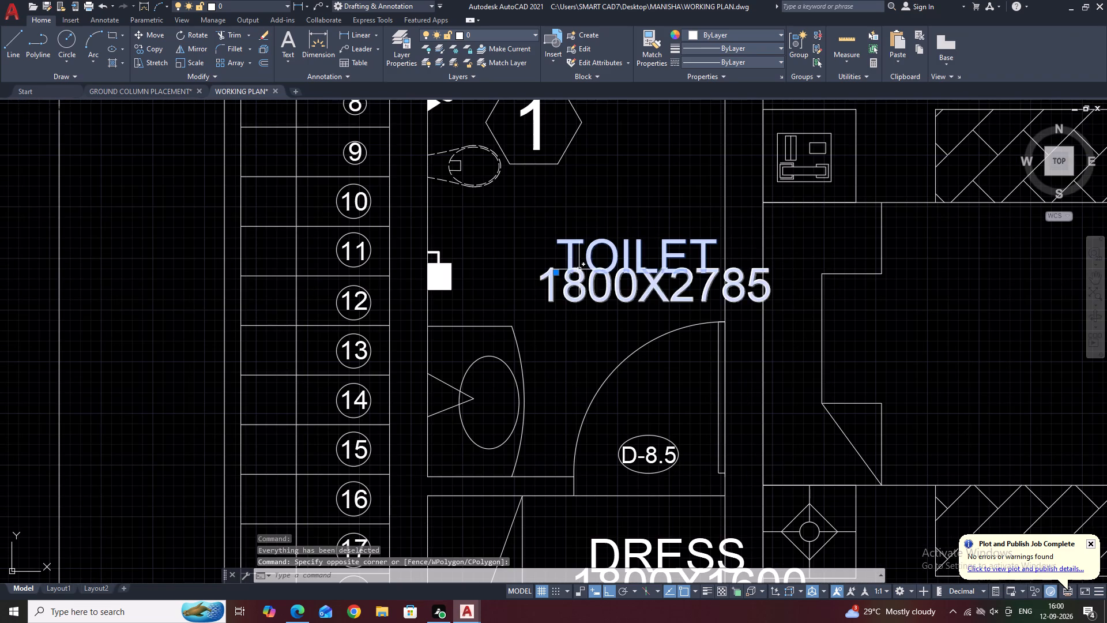
{"action": "left_click", "coordinate": [558, 273]}
{"action": "left_click", "coordinate": [525, 230]}
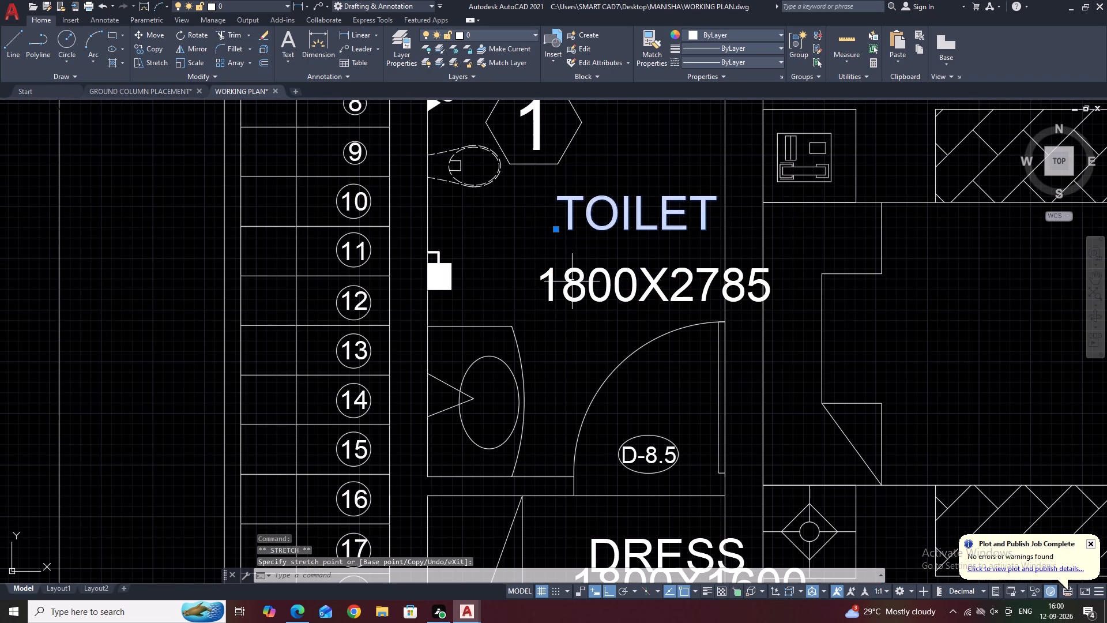
{"action": "left_click", "coordinate": [576, 284]}
{"action": "left_click", "coordinate": [534, 298]}
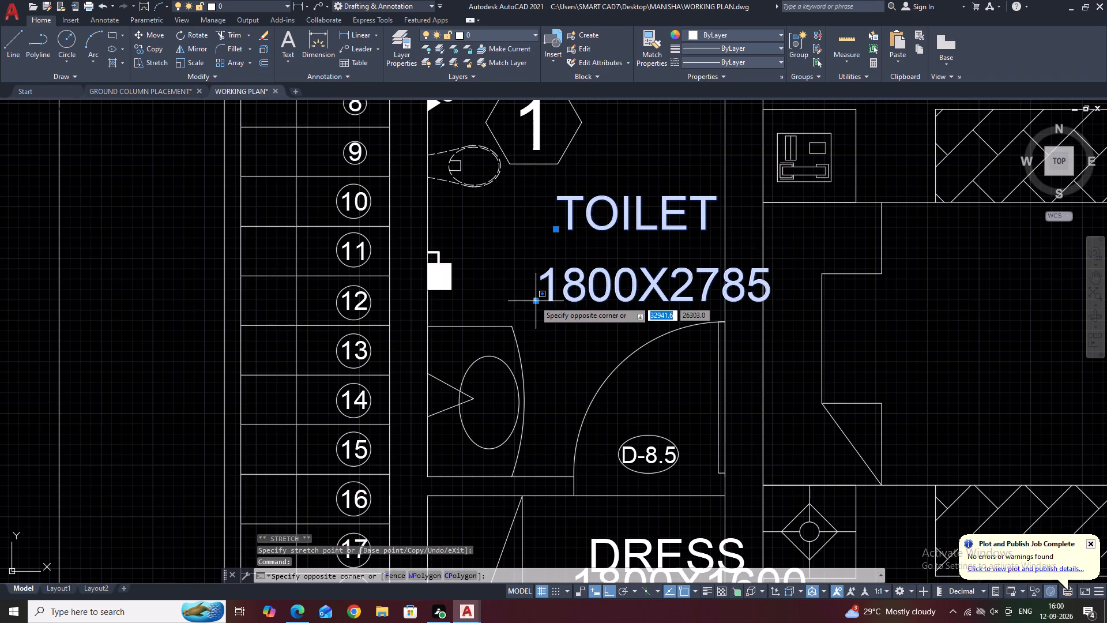
{"action": "left_click", "coordinate": [534, 301]}
{"action": "left_click", "coordinate": [537, 303]}
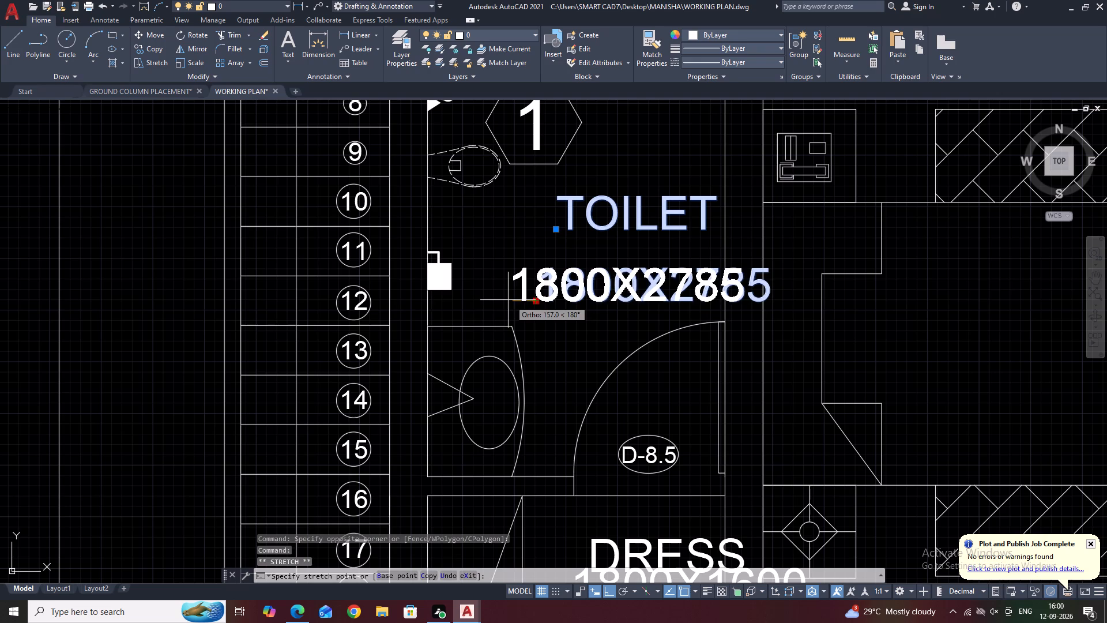
{"action": "left_click", "coordinate": [473, 294]}
{"action": "left_click", "coordinate": [557, 231]}
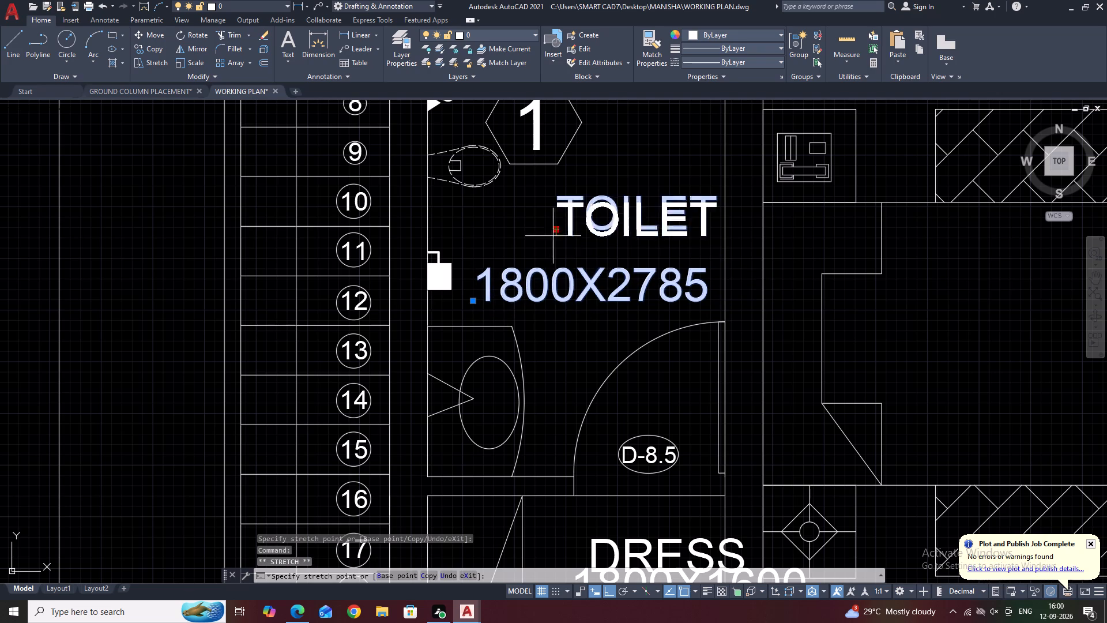
{"action": "left_click", "coordinate": [509, 247]}
Shift the 1800X1600 size text west inside the dress room below toilet 1, and move its DRESS label up and west.
{"action": "scroll", "coordinate": [652, 235], "scroll_direction": "down", "scroll_amount": 2}
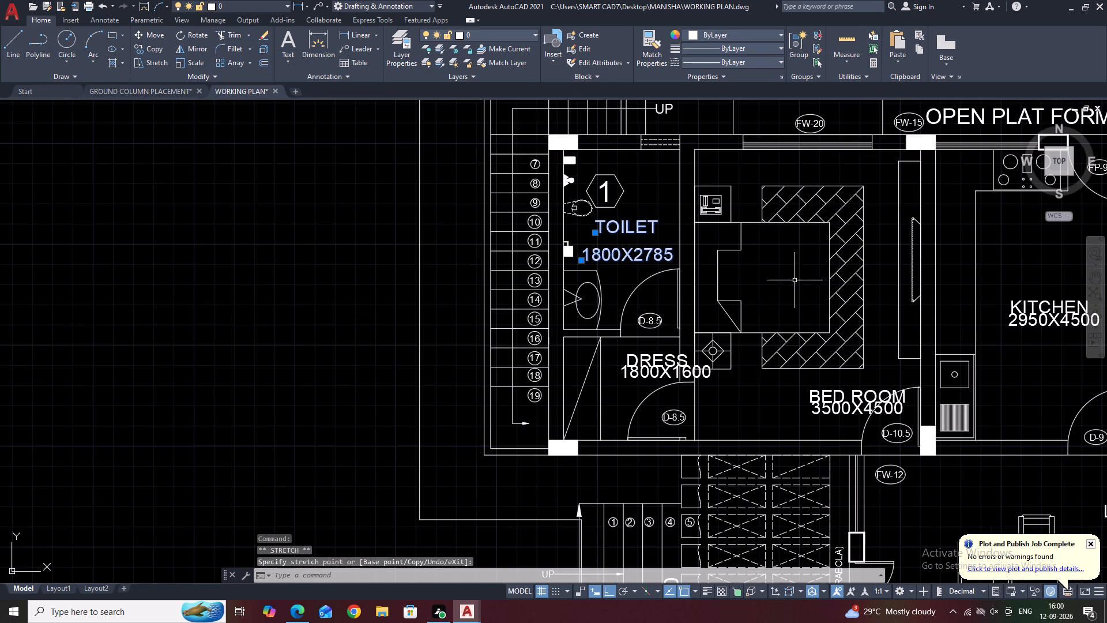
{"action": "middle_click_drag", "start_coordinate": [789, 240], "coordinate": [847, 156]}
{"action": "middle_click_drag", "start_coordinate": [687, 277], "coordinate": [771, 269]}
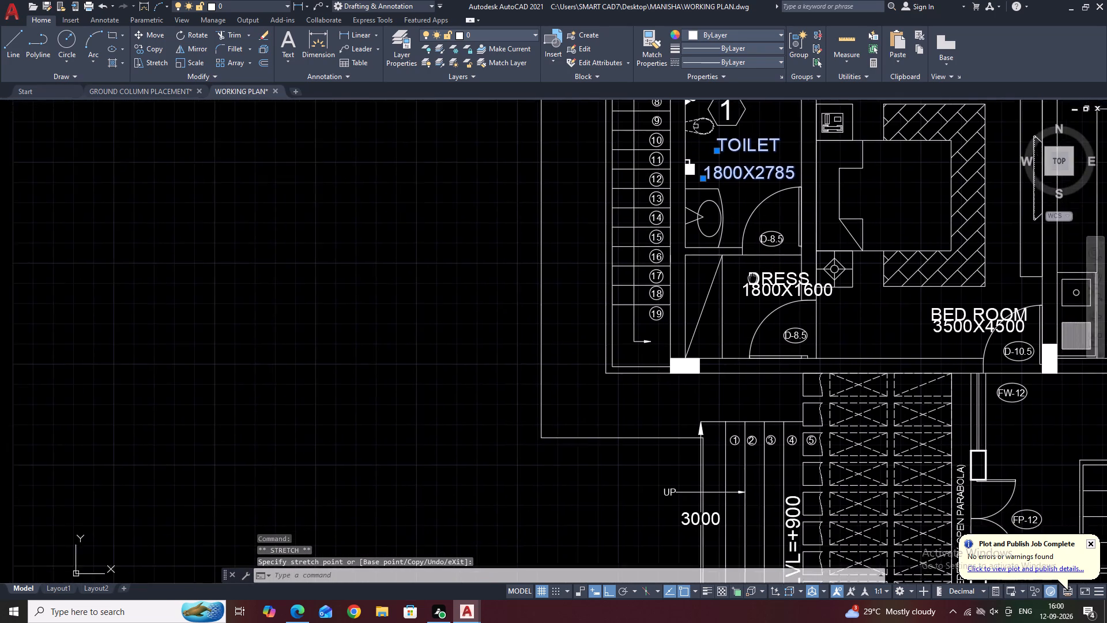
{"action": "middle_click_drag", "start_coordinate": [771, 269], "coordinate": [807, 257]}
{"action": "scroll", "coordinate": [864, 243], "scroll_direction": "up", "scroll_amount": 2}
{"action": "left_click", "coordinate": [743, 335]}
{"action": "left_click", "coordinate": [697, 316]}
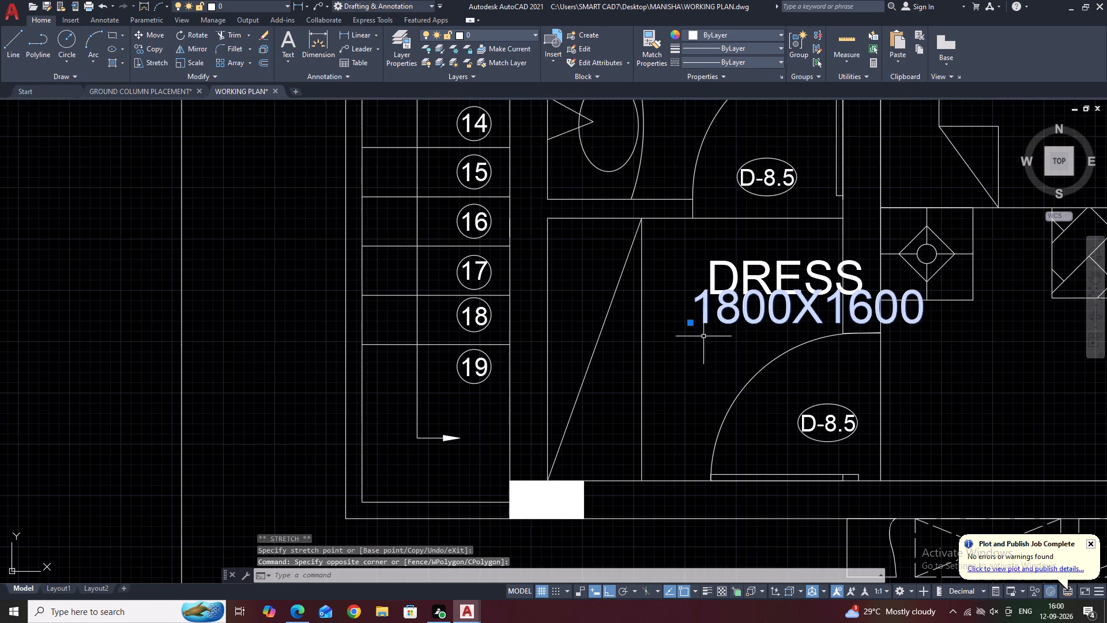
{"action": "left_click", "coordinate": [691, 322]}
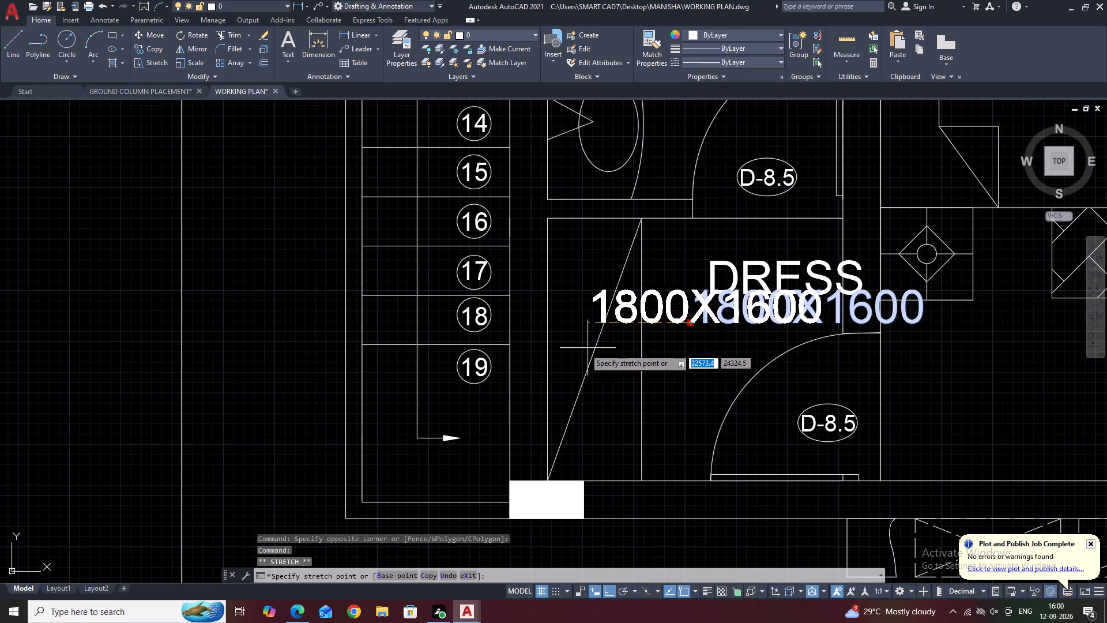
{"action": "left_click", "coordinate": [570, 348]}
{"action": "left_click", "coordinate": [775, 262]}
{"action": "left_click", "coordinate": [732, 276]}
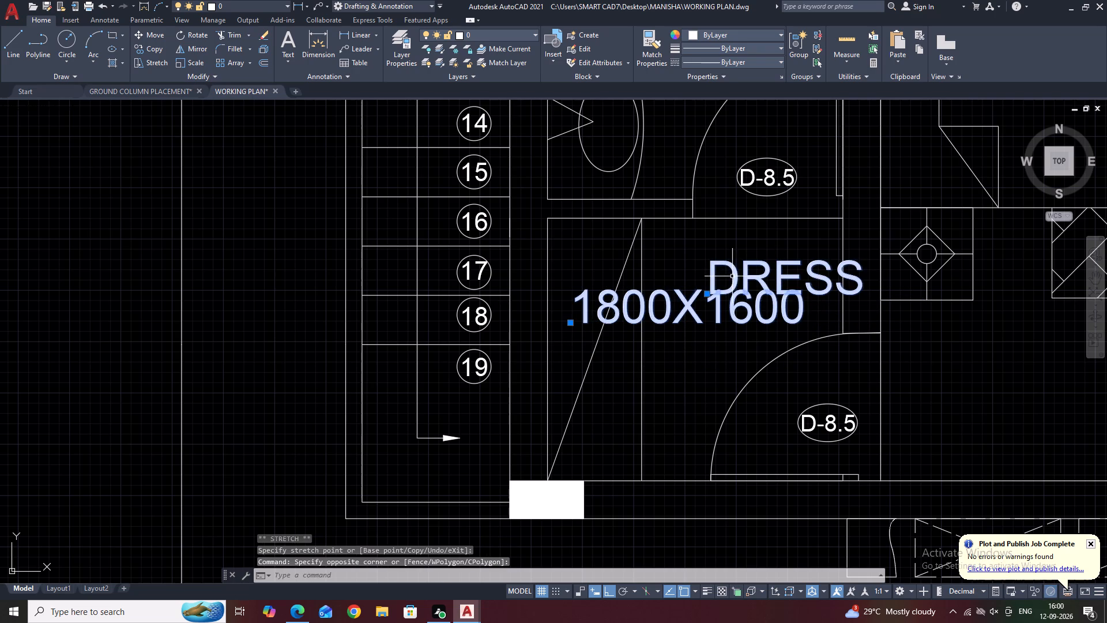
{"action": "left_click", "coordinate": [706, 293]}
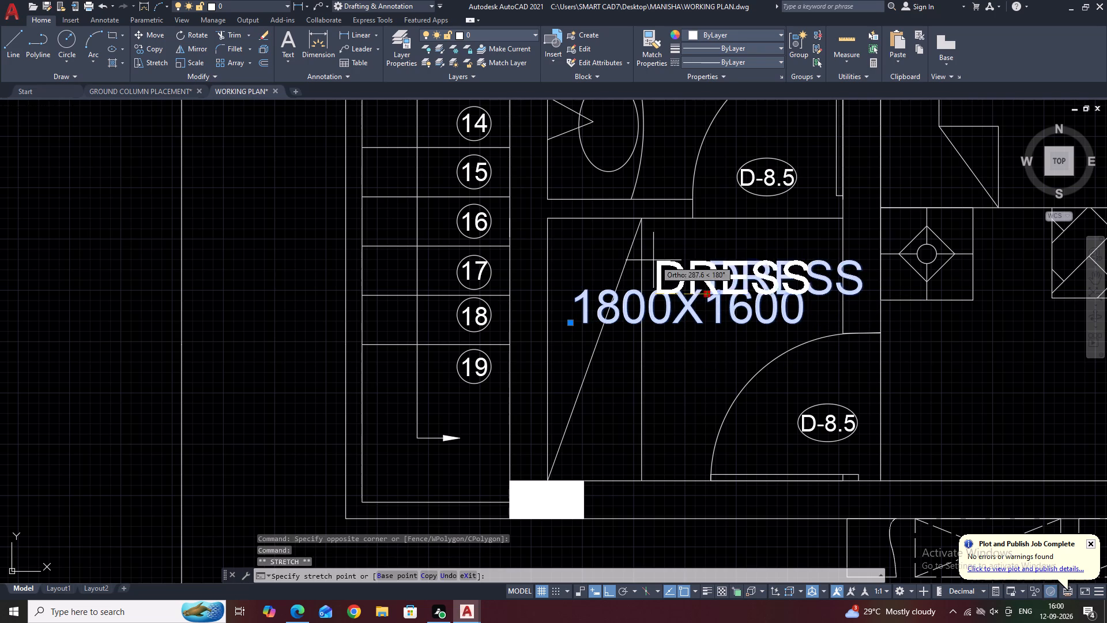
{"action": "left_click", "coordinate": [638, 257]}
{"action": "middle_click_drag", "start_coordinate": [762, 253], "coordinate": [838, 347]}
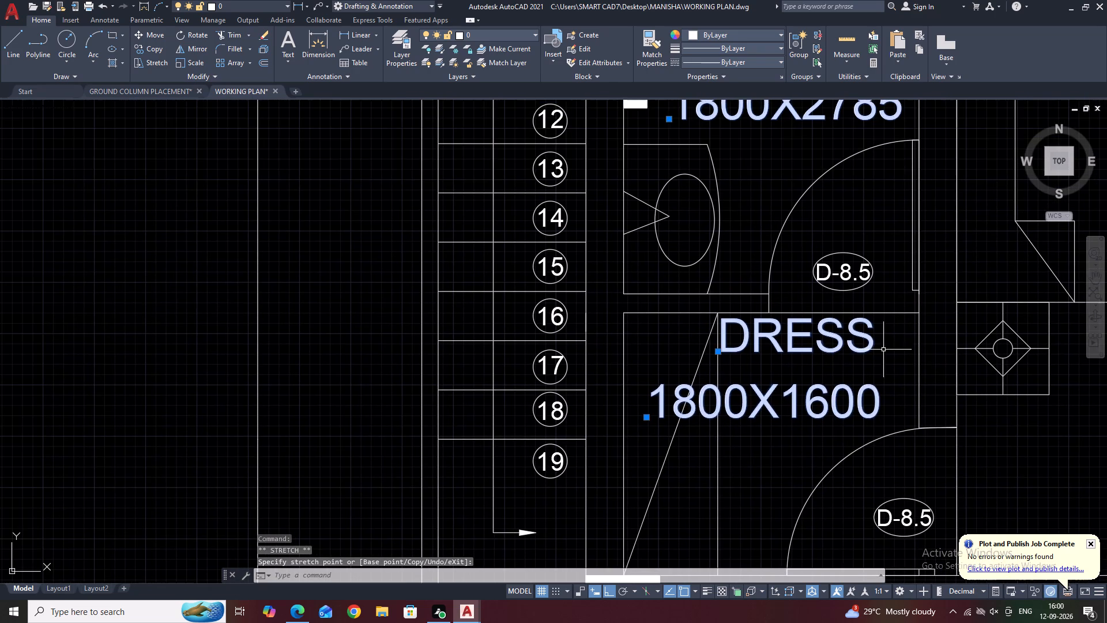
{"action": "left_click", "coordinate": [719, 351]}
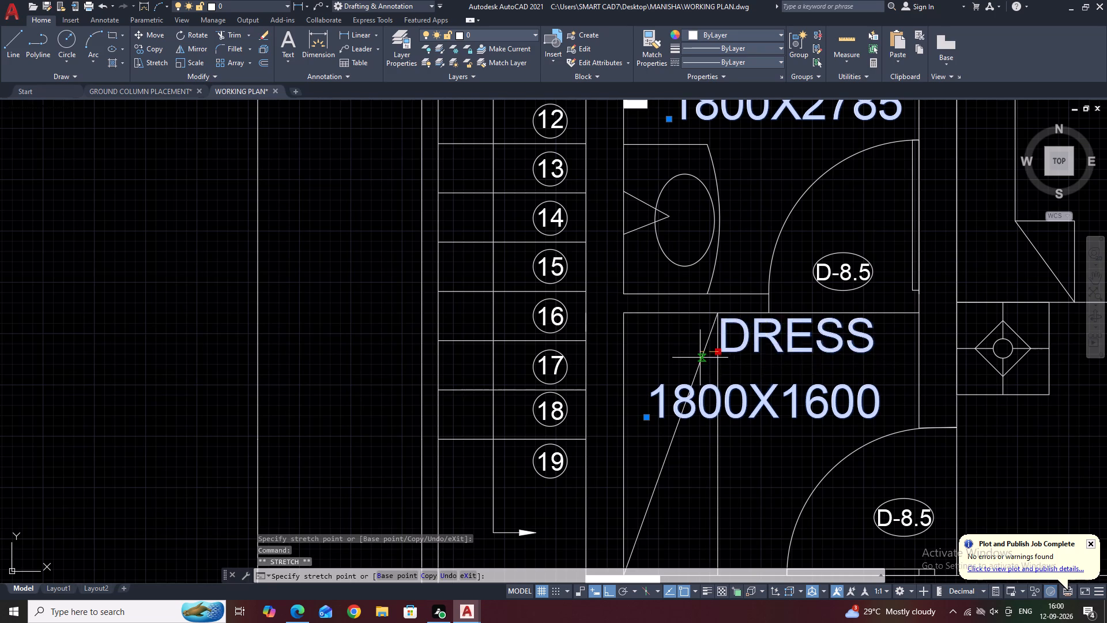
{"action": "left_click", "coordinate": [688, 361]}
Shift the northwest bedroom's BED ROOM label and its 3500X4500 size text west, clear of the D-10.5 door swing.
{"action": "scroll", "coordinate": [830, 341], "scroll_direction": "down", "scroll_amount": 2}
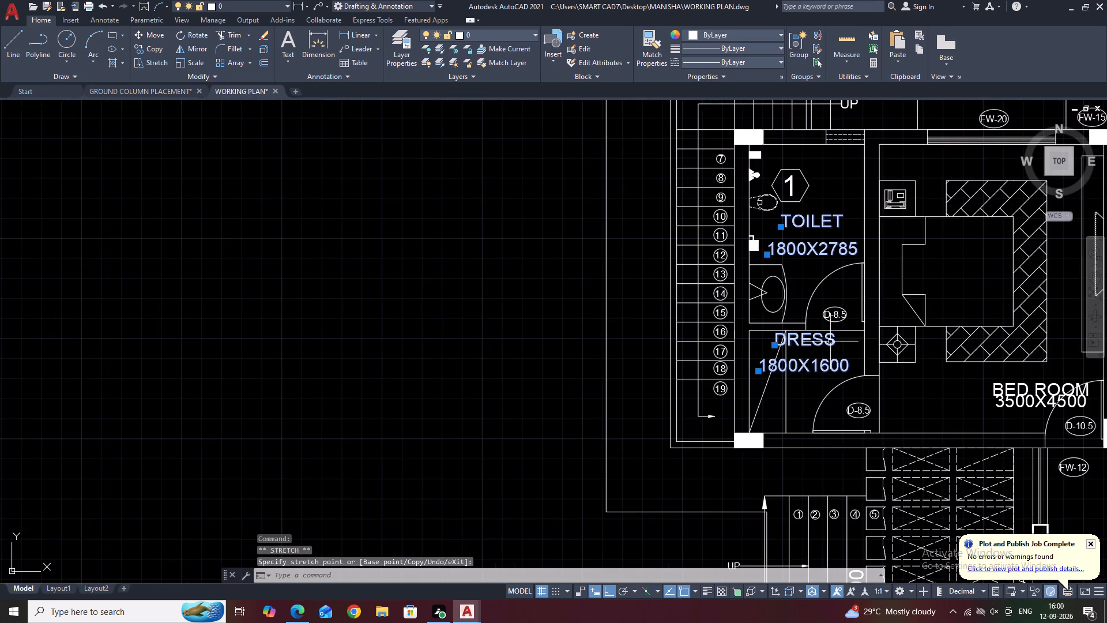
{"action": "middle_click_drag", "start_coordinate": [780, 329], "coordinate": [637, 322]}
{"action": "scroll", "coordinate": [902, 381], "scroll_direction": "up", "scroll_amount": 1}
{"action": "left_click", "coordinate": [902, 382]}
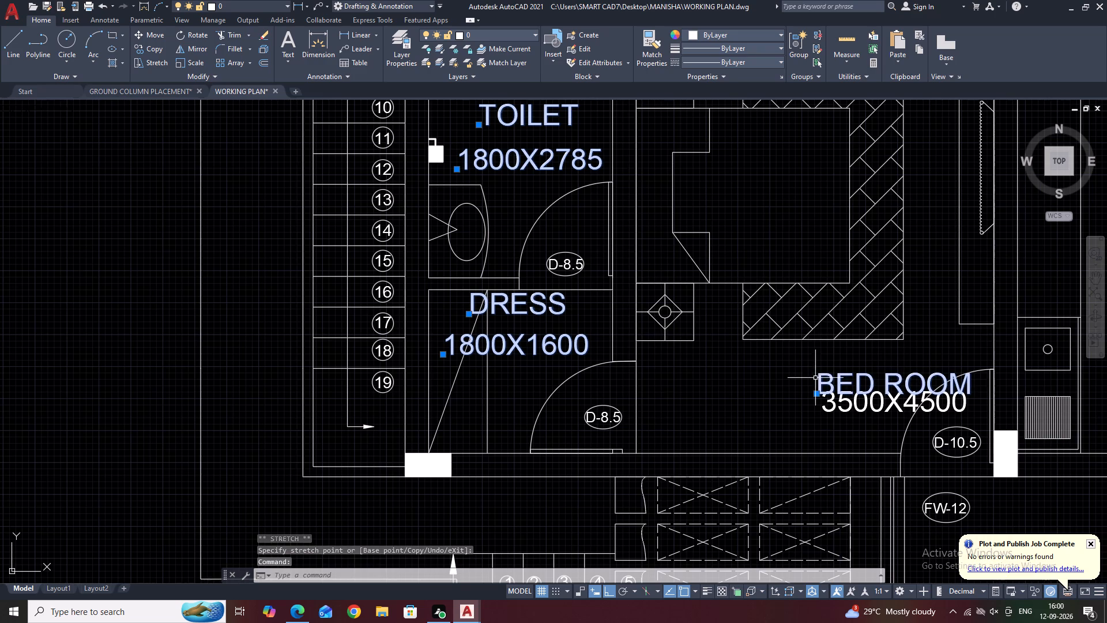
{"action": "left_click", "coordinate": [815, 394]}
{"action": "left_click", "coordinate": [718, 373]}
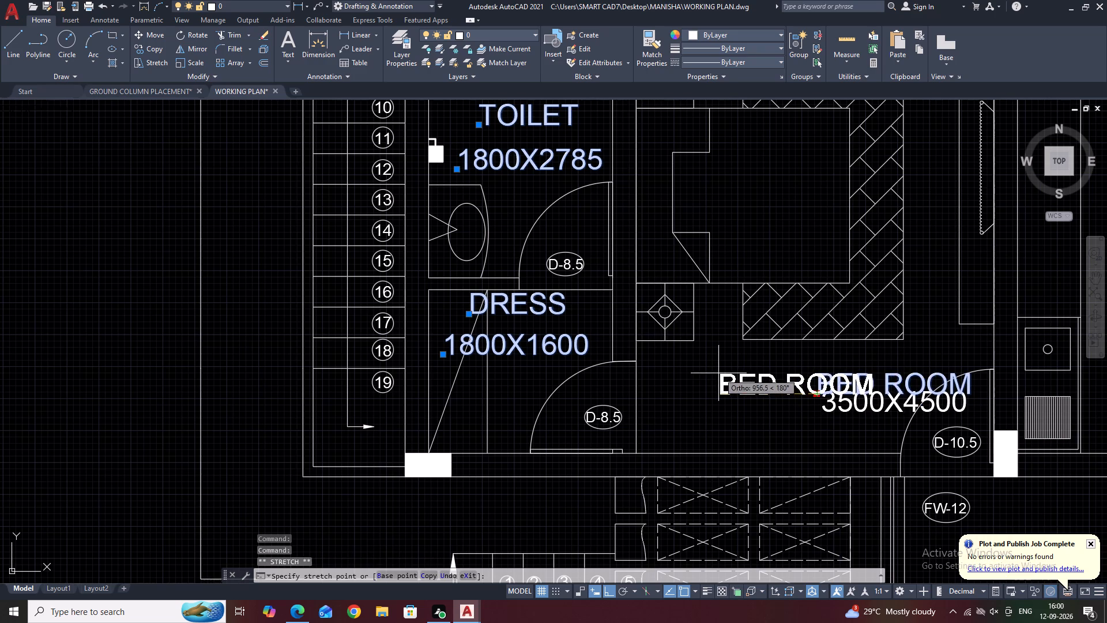
{"action": "middle_click_drag", "start_coordinate": [827, 408], "coordinate": [825, 272]}
{"action": "scroll", "coordinate": [830, 391], "scroll_direction": "up", "scroll_amount": 1}
{"action": "scroll", "coordinate": [845, 324], "scroll_direction": "up", "scroll_amount": 2}
{"action": "left_click_drag", "start_coordinate": [877, 315], "coordinate": [875, 306]}
{"action": "left_click", "coordinate": [783, 239]}
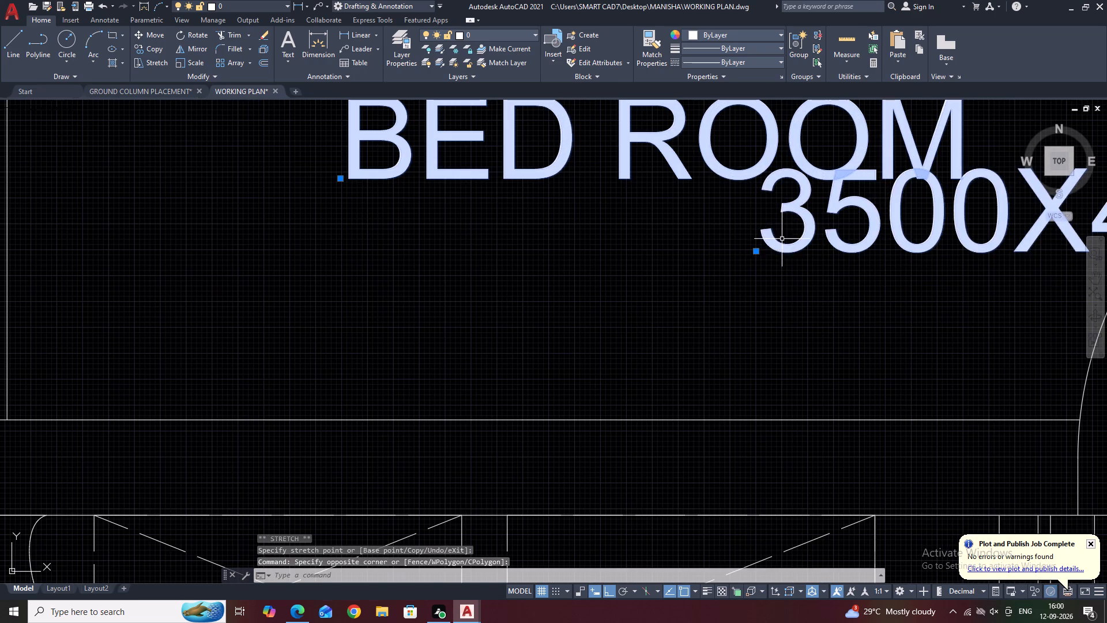
{"action": "left_click", "coordinate": [754, 249]}
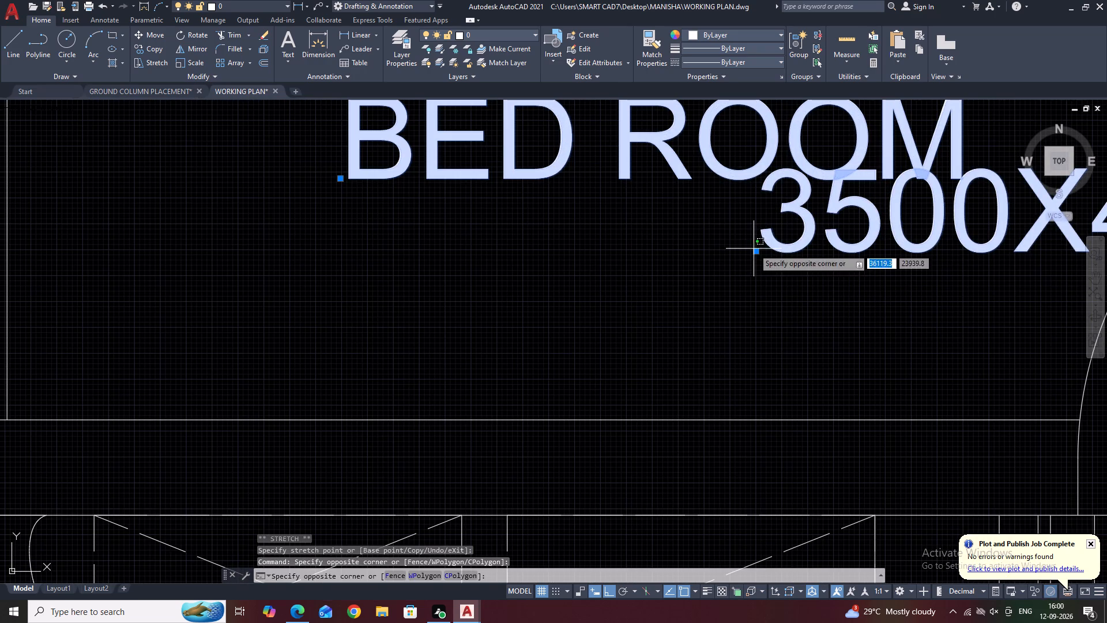
{"action": "left_click", "coordinate": [716, 279]}
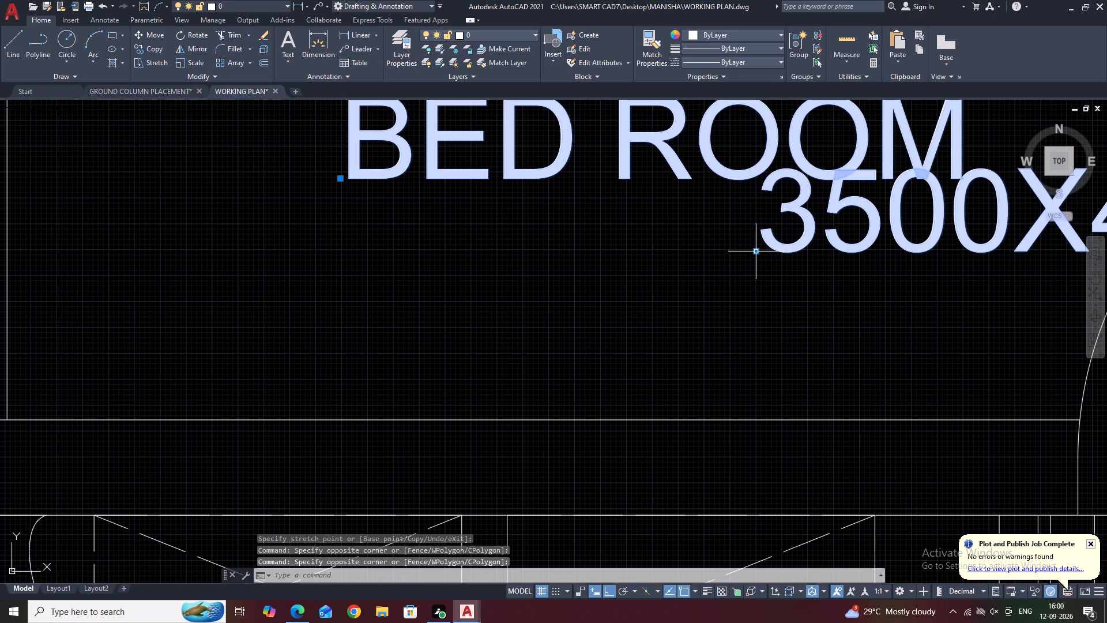
{"action": "left_click", "coordinate": [756, 250]}
{"action": "scroll", "coordinate": [744, 241], "scroll_direction": "down", "scroll_amount": 3}
{"action": "left_click", "coordinate": [639, 272]}
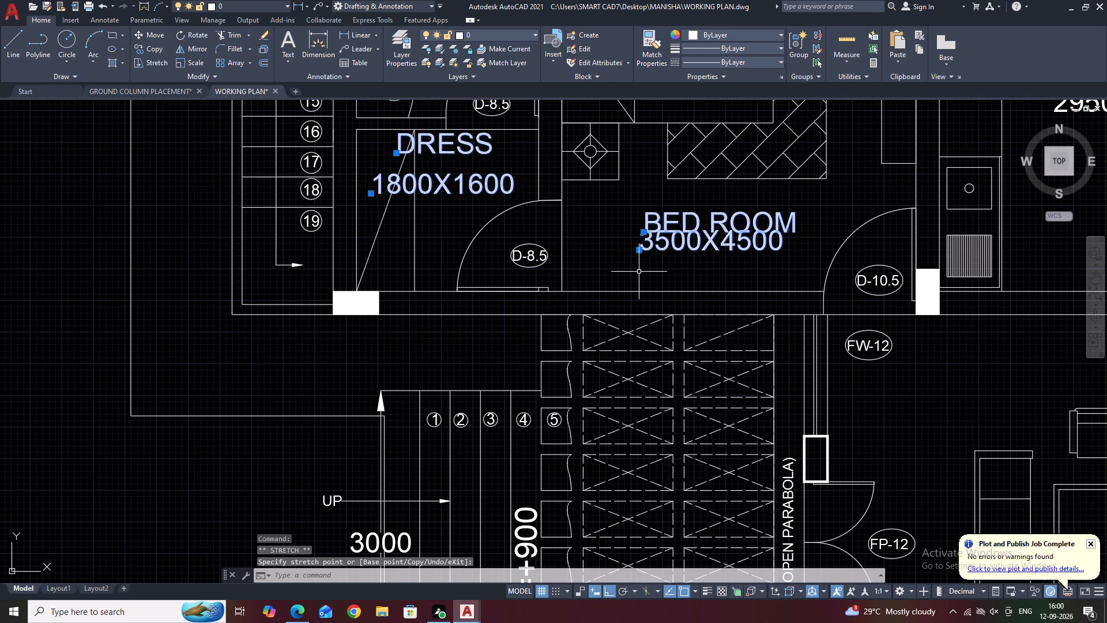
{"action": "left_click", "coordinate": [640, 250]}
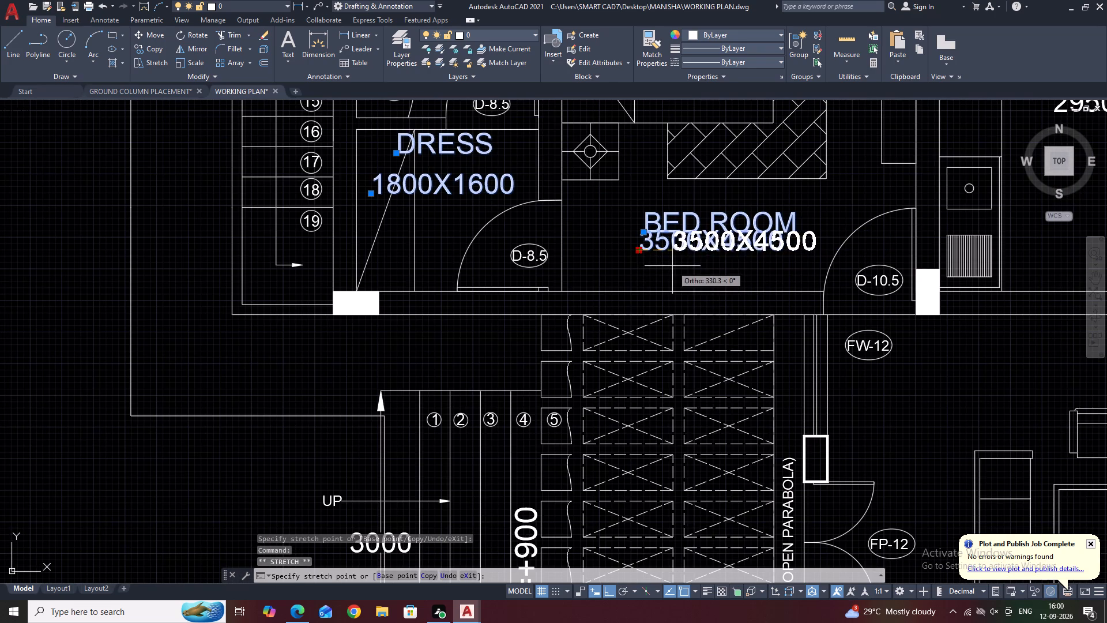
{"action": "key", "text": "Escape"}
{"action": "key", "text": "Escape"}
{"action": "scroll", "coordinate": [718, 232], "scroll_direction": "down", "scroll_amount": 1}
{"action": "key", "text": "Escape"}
Move toilet 1's TOILET label down so it sits just above the 1800X2785 size text.
{"action": "middle_click_drag", "start_coordinate": [599, 208], "coordinate": [754, 324]}
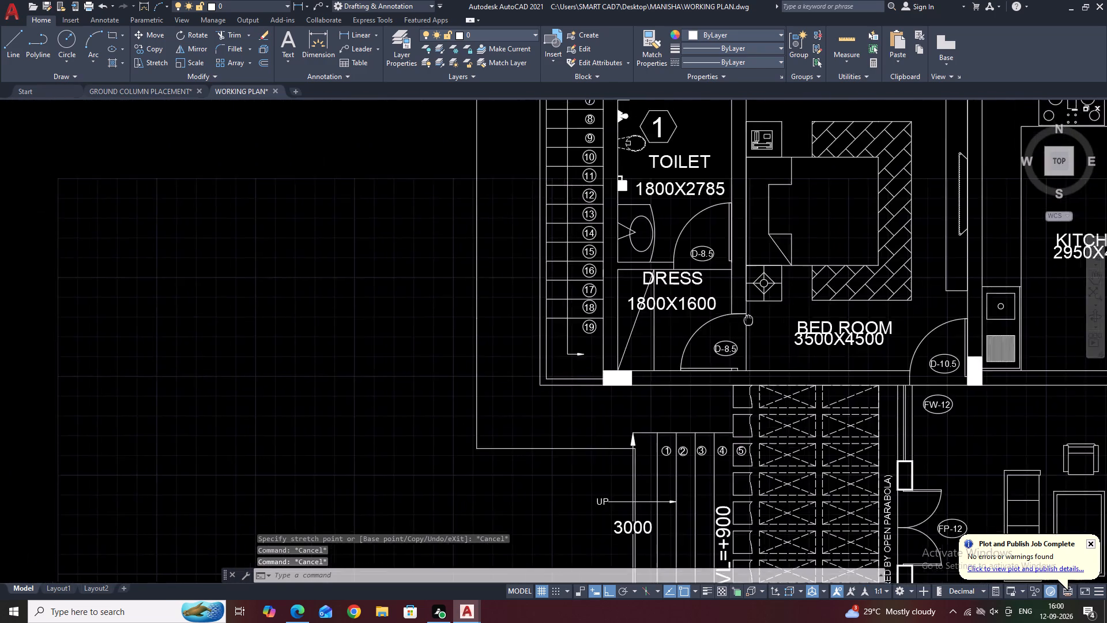
{"action": "middle_click_drag", "start_coordinate": [754, 324], "coordinate": [804, 348]}
{"action": "scroll", "coordinate": [788, 201], "scroll_direction": "up", "scroll_amount": 1}
{"action": "left_click_drag", "start_coordinate": [799, 218], "coordinate": [790, 203]}
{"action": "left_click", "coordinate": [780, 186]}
{"action": "middle_click_drag", "start_coordinate": [789, 193], "coordinate": [826, 239]}
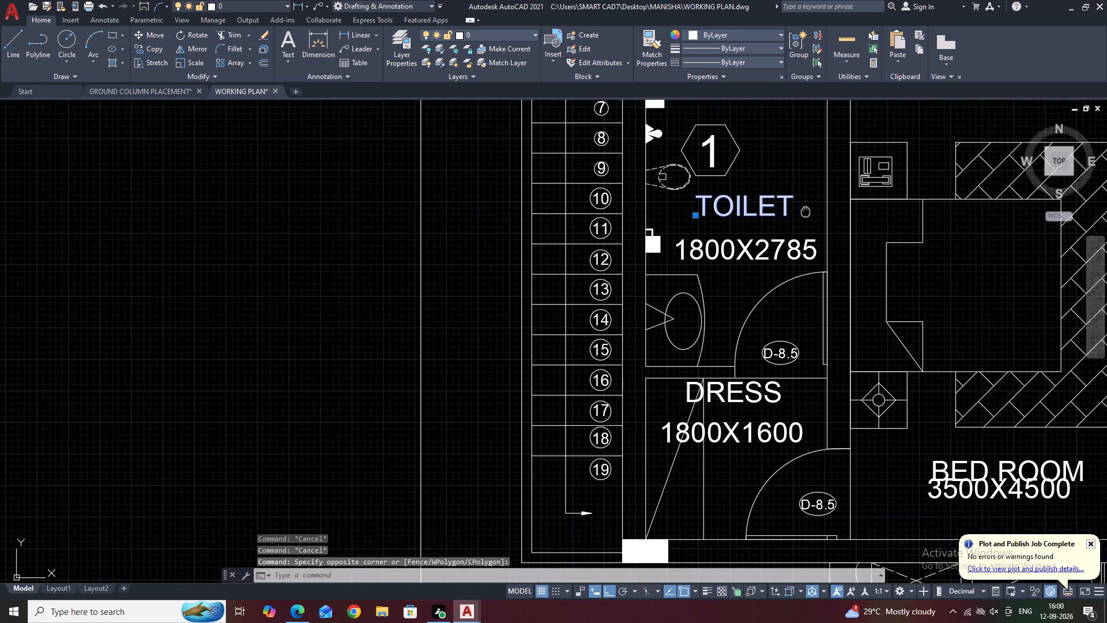
{"action": "middle_click_drag", "start_coordinate": [826, 239], "coordinate": [826, 239]}
{"action": "type", "text": "M"}
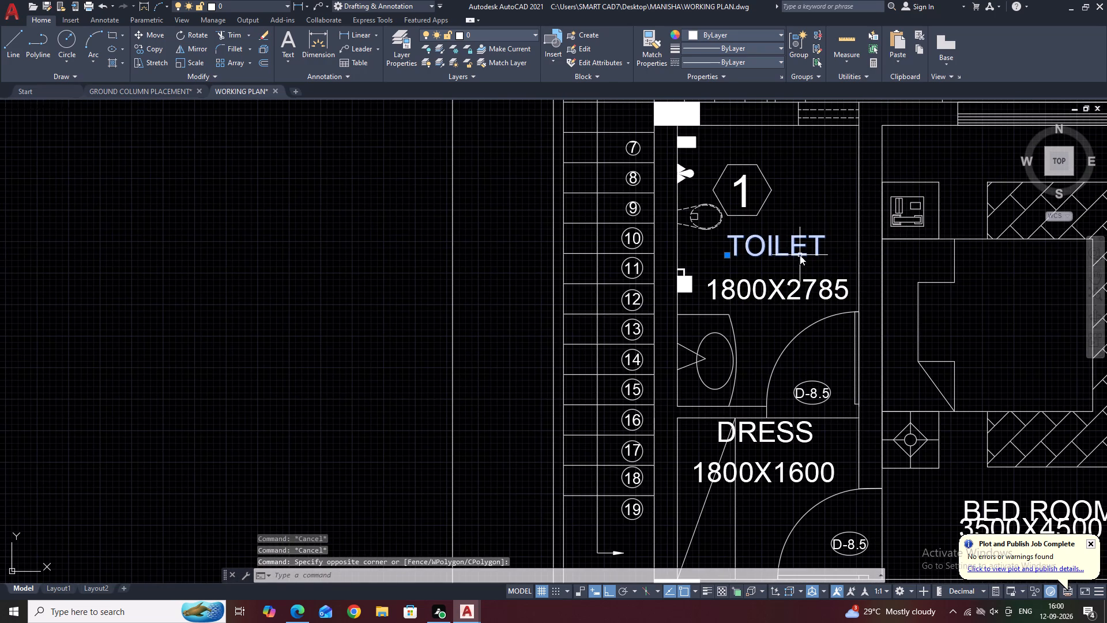
{"action": "key", "text": "space"}
{"action": "scroll", "coordinate": [853, 243], "scroll_direction": "up", "scroll_amount": 1}
{"action": "middle_click_drag", "start_coordinate": [853, 243], "coordinate": [829, 179]}
{"action": "left_click", "coordinate": [809, 186]}
{"action": "left_click", "coordinate": [807, 208]}
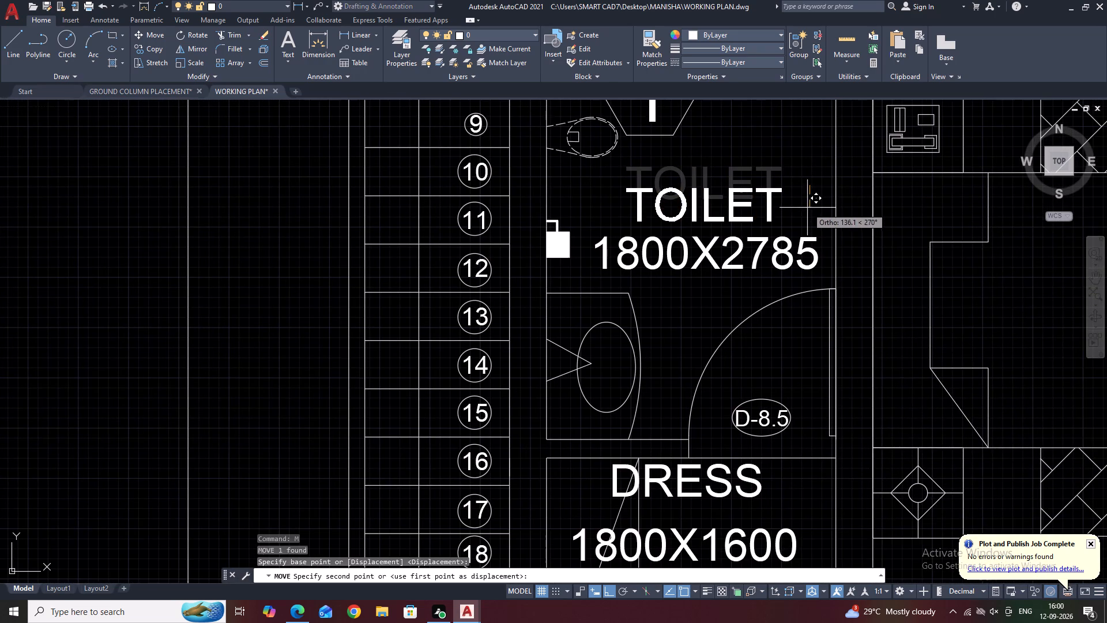
Move the DRESS label below toilet 1 down so it sits just above its 1800X1600 size text.
{"action": "middle_click_drag", "start_coordinate": [784, 226], "coordinate": [820, 89]}
{"action": "middle_click_drag", "start_coordinate": [833, 287], "coordinate": [797, 155]}
{"action": "left_click_drag", "start_coordinate": [777, 241], "coordinate": [773, 230]}
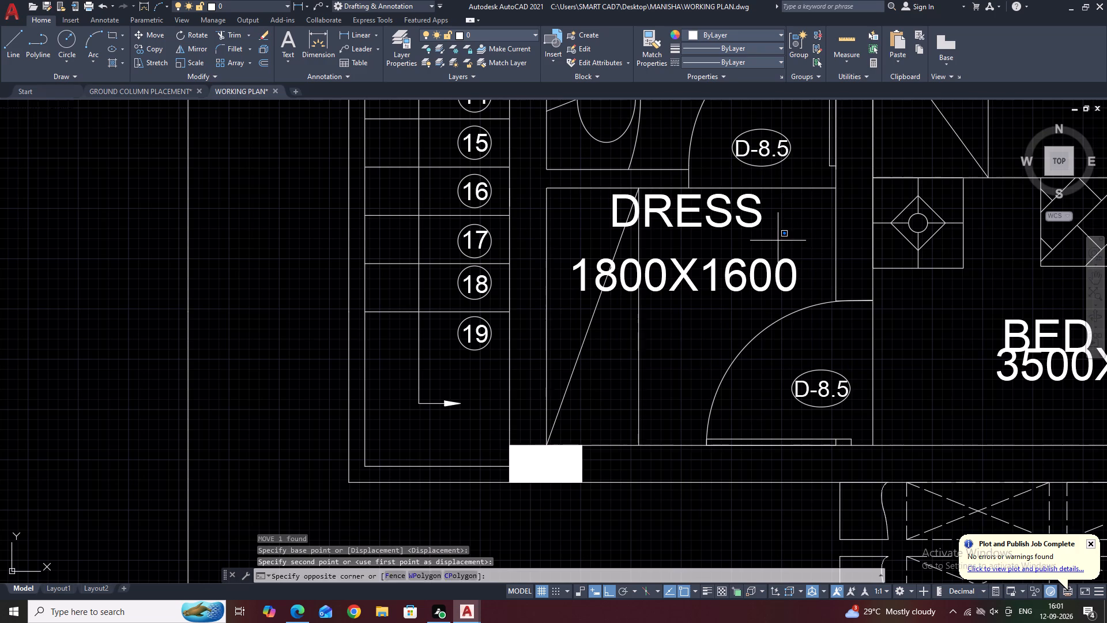
{"action": "left_click_drag", "start_coordinate": [738, 207], "coordinate": [739, 212]}
{"action": "middle_click_drag", "start_coordinate": [796, 254], "coordinate": [833, 175]}
{"action": "type", "text": "M"}
{"action": "key", "text": "space"}
{"action": "left_click", "coordinate": [813, 126]}
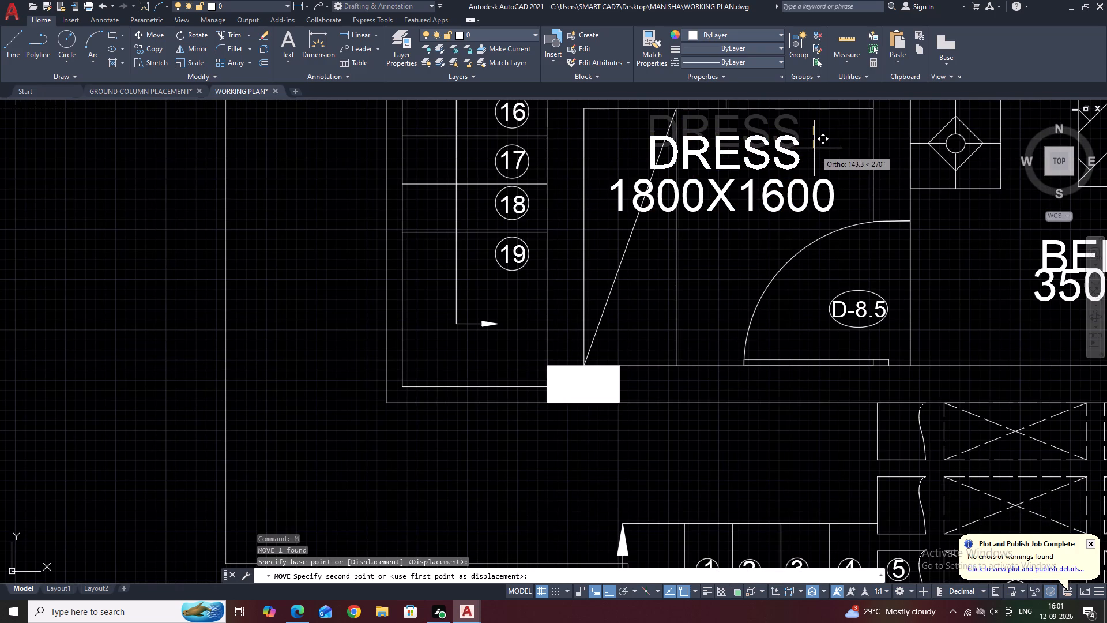
{"action": "left_click", "coordinate": [815, 145]}
Move the 3500X4500 size text down so it sits clear below the northwest bedroom's BED ROOM label.
{"action": "middle_click_drag", "start_coordinate": [816, 186], "coordinate": [575, 170]}
{"action": "middle_click_drag", "start_coordinate": [778, 210], "coordinate": [758, 189]}
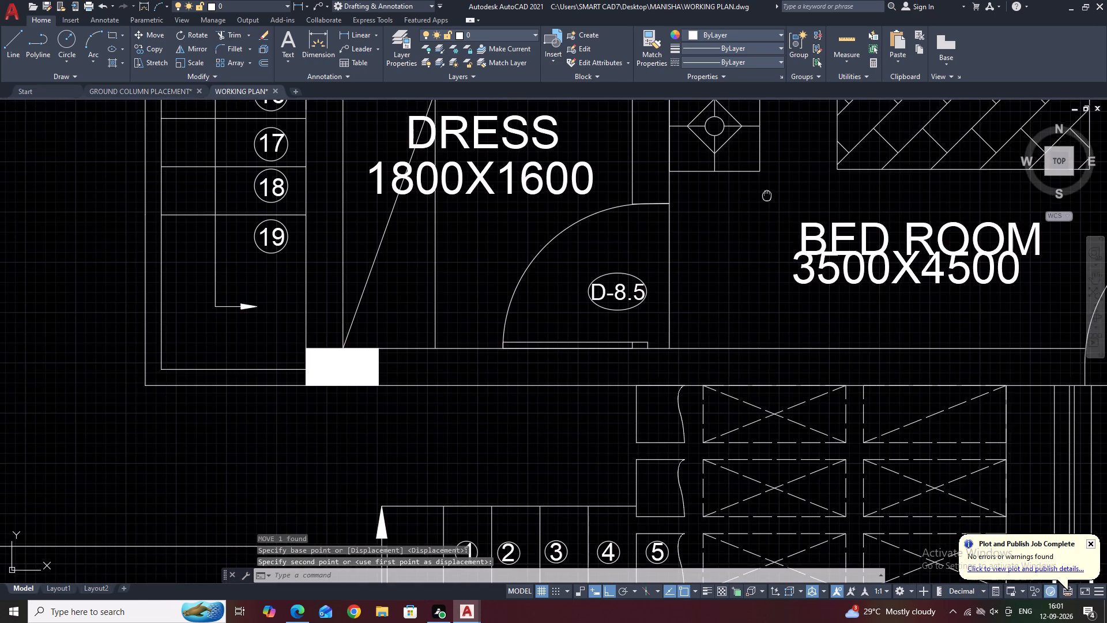
{"action": "middle_click_drag", "start_coordinate": [758, 189], "coordinate": [735, 175]}
{"action": "scroll", "coordinate": [760, 214], "scroll_direction": "up", "scroll_amount": 1}
{"action": "left_click_drag", "start_coordinate": [873, 278], "coordinate": [860, 266]}
{"action": "left_click", "coordinate": [819, 246]}
{"action": "middle_click_drag", "start_coordinate": [854, 249], "coordinate": [695, 185]}
{"action": "scroll", "coordinate": [773, 212], "scroll_direction": "up", "scroll_amount": 1}
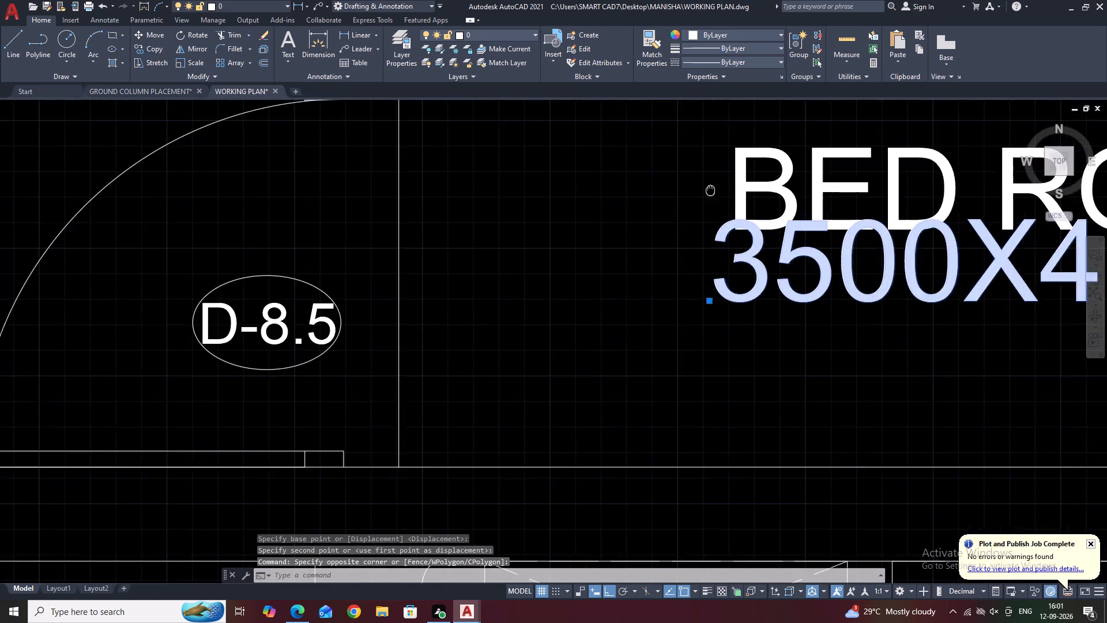
{"action": "type", "text": "M"}
{"action": "key", "text": "space"}
{"action": "left_click_drag", "start_coordinate": [721, 207], "coordinate": [721, 212]}
{"action": "scroll", "coordinate": [726, 235], "scroll_direction": "down", "scroll_amount": 2}
{"action": "middle_click_drag", "start_coordinate": [726, 235], "coordinate": [723, 234]}
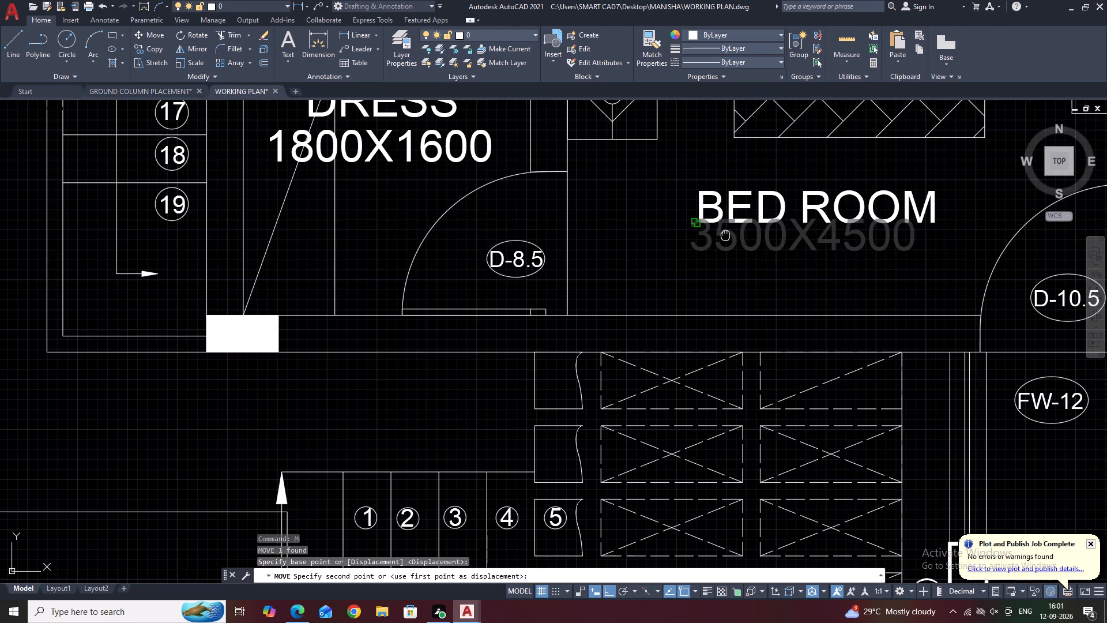
{"action": "middle_click_drag", "start_coordinate": [723, 234], "coordinate": [641, 196]}
{"action": "left_click", "coordinate": [645, 204]}
Move the KITCHEN label up so it sits clear above the 2950X4500 size text.
{"action": "scroll", "coordinate": [608, 168], "scroll_direction": "down", "scroll_amount": 3}
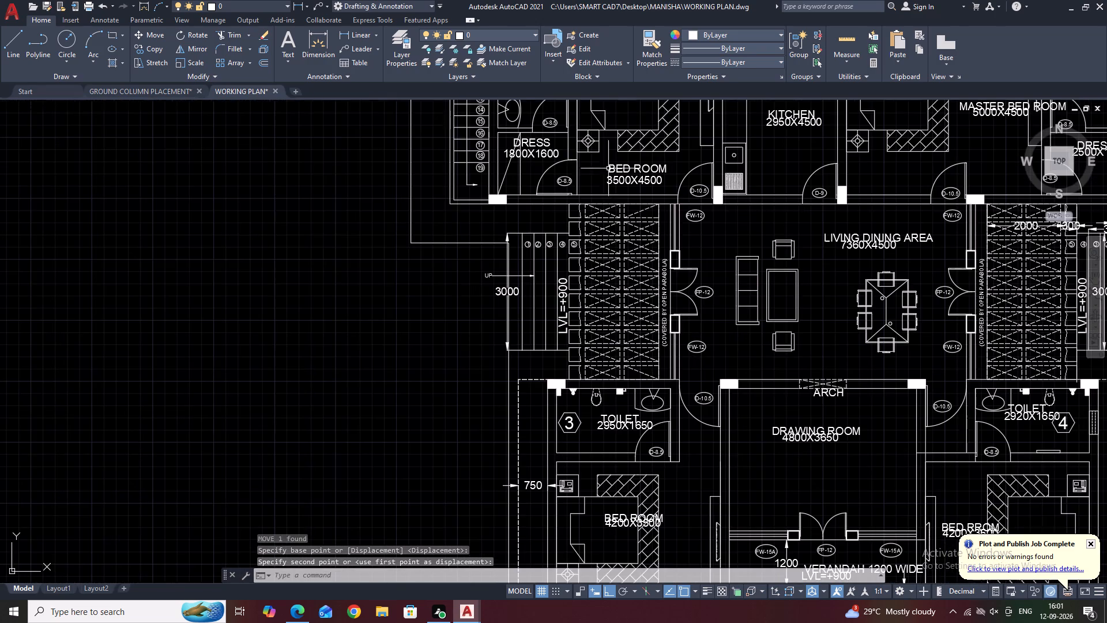
{"action": "middle_click_drag", "start_coordinate": [781, 185], "coordinate": [785, 276]}
{"action": "scroll", "coordinate": [805, 196], "scroll_direction": "up", "scroll_amount": 2}
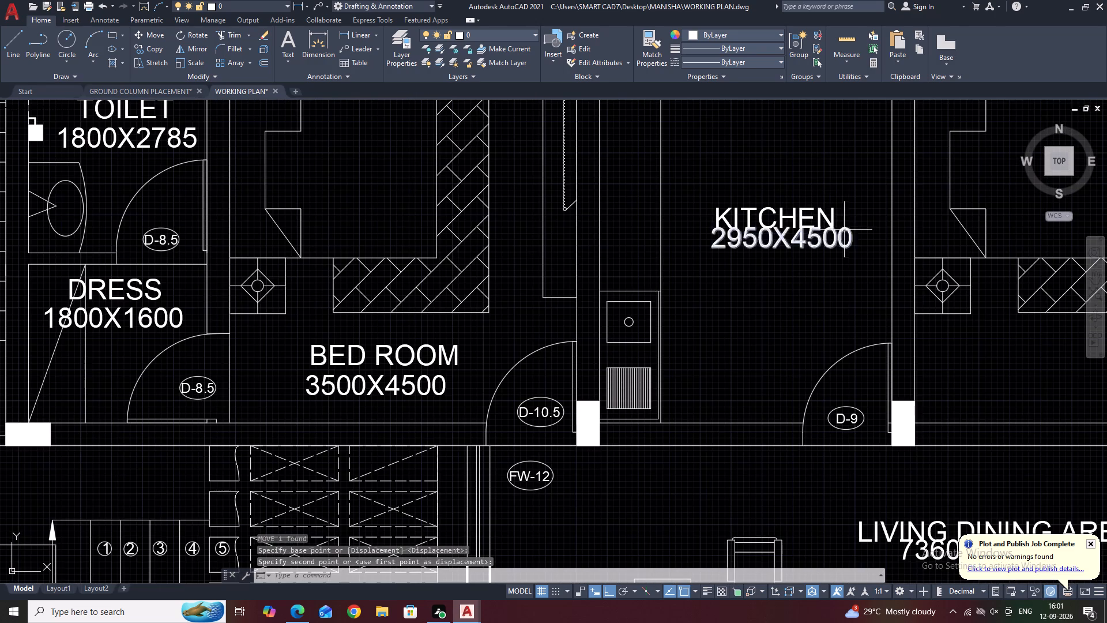
{"action": "left_click", "coordinate": [842, 217]}
{"action": "left_click", "coordinate": [816, 204]}
{"action": "middle_click_drag", "start_coordinate": [823, 190], "coordinate": [802, 267]}
{"action": "key", "text": "m"}
{"action": "key", "text": "space"}
{"action": "left_click", "coordinate": [804, 254]}
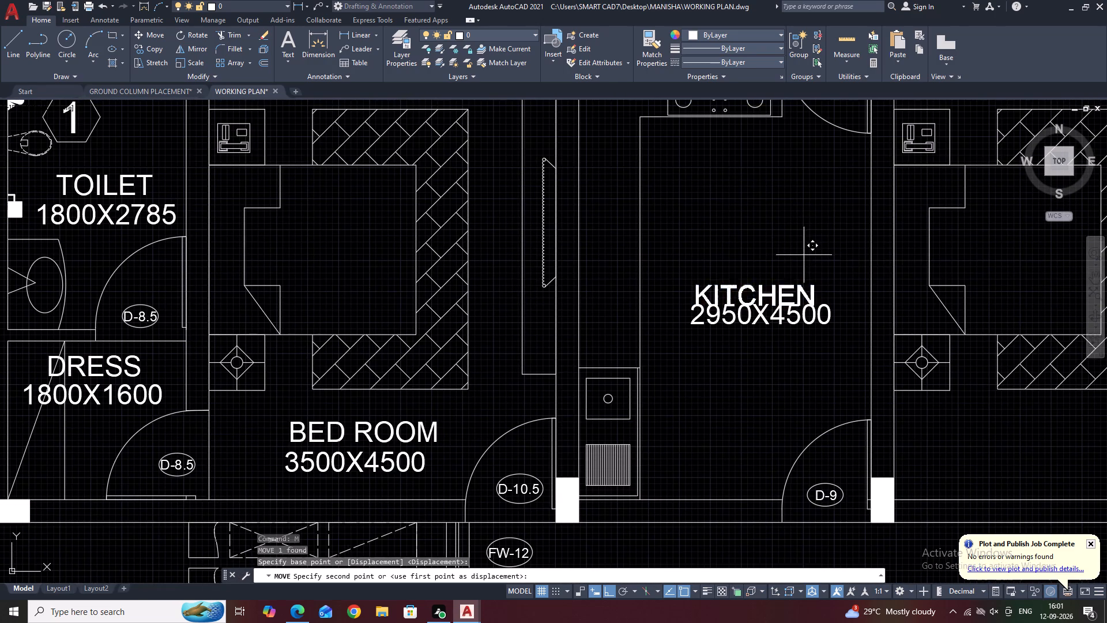
{"action": "left_click", "coordinate": [801, 224]}
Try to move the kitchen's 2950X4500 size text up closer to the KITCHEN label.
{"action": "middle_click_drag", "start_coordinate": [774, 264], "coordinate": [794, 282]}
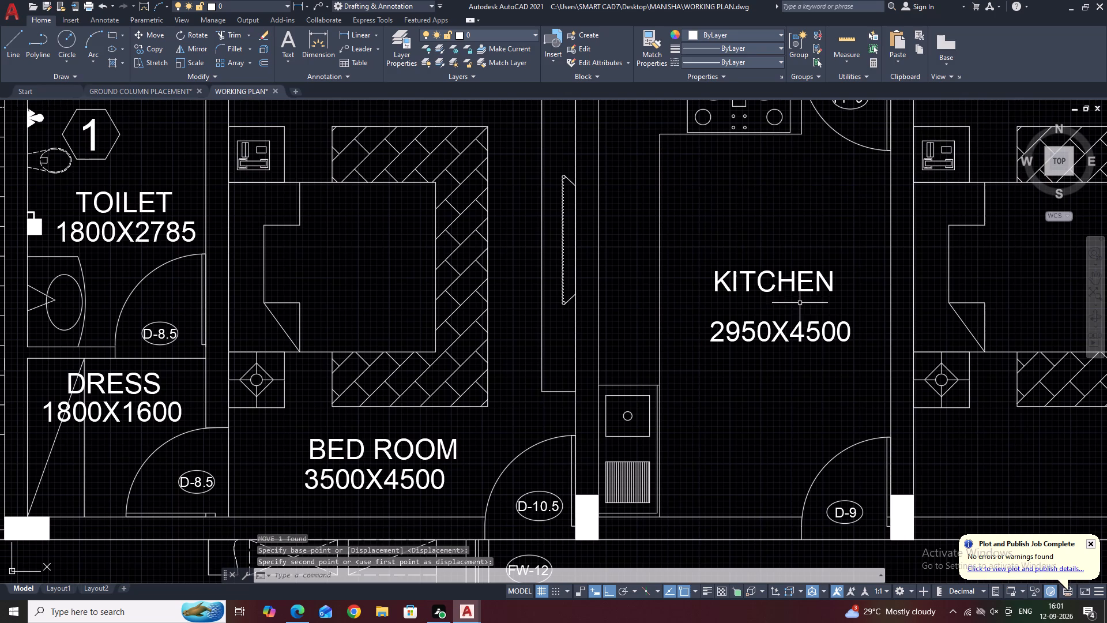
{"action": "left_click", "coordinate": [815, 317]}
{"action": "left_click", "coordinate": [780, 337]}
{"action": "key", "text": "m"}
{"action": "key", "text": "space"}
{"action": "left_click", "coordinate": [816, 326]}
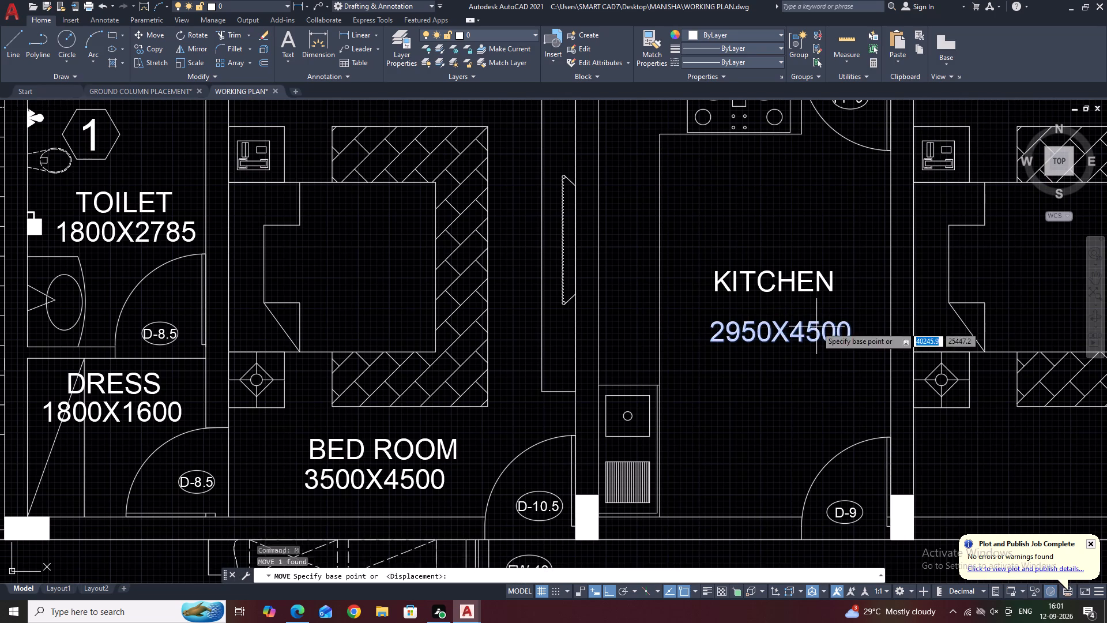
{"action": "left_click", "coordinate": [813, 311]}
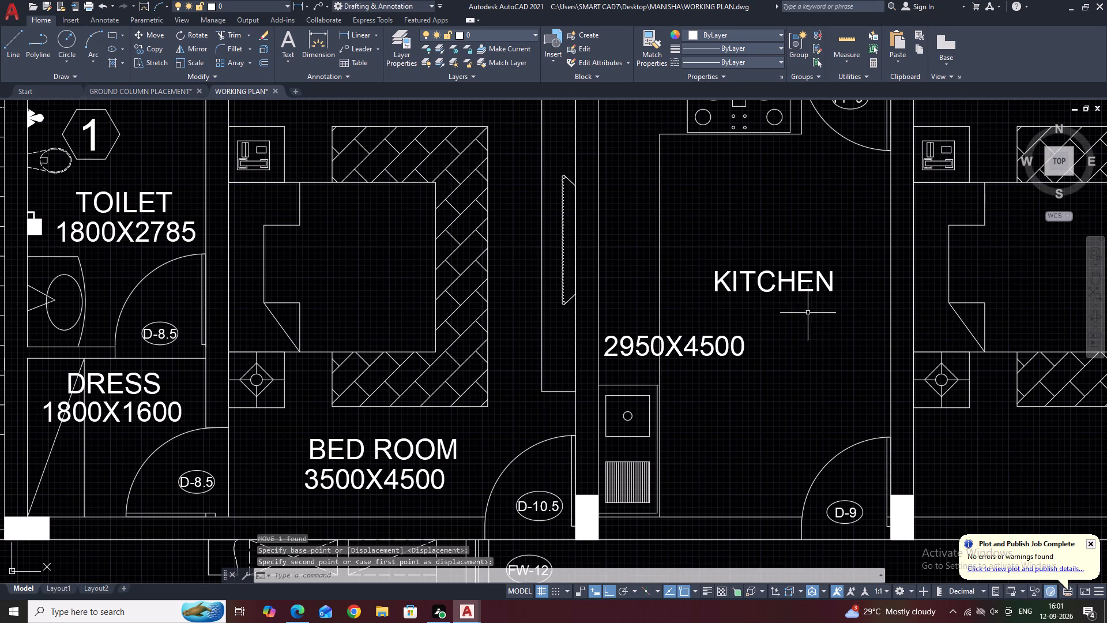
Move the 2950X4500 size text, with ortho off, so it sits centred just below the KITCHEN label.
{"action": "left_click", "coordinate": [796, 340]}
{"action": "left_click_drag", "start_coordinate": [745, 339], "coordinate": [741, 345]}
{"action": "left_click_drag", "start_coordinate": [745, 355], "coordinate": [744, 348]}
{"action": "left_click", "coordinate": [729, 334]}
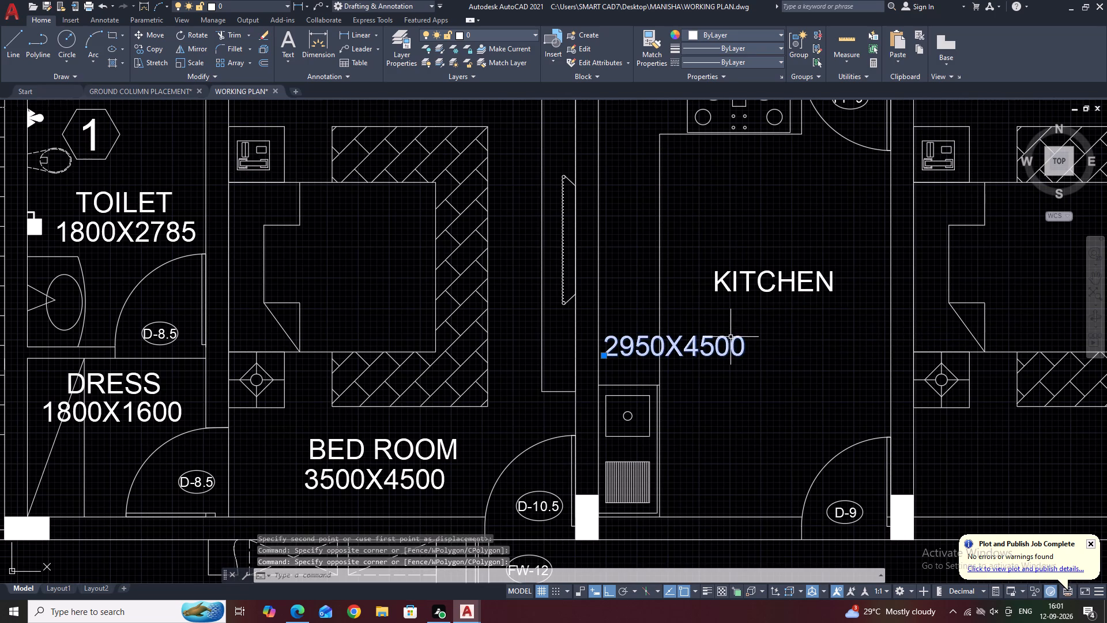
{"action": "key", "text": "m"}
{"action": "key", "text": "space"}
{"action": "left_click_drag", "start_coordinate": [732, 337], "coordinate": [760, 340]}
{"action": "key", "text": "F8"}
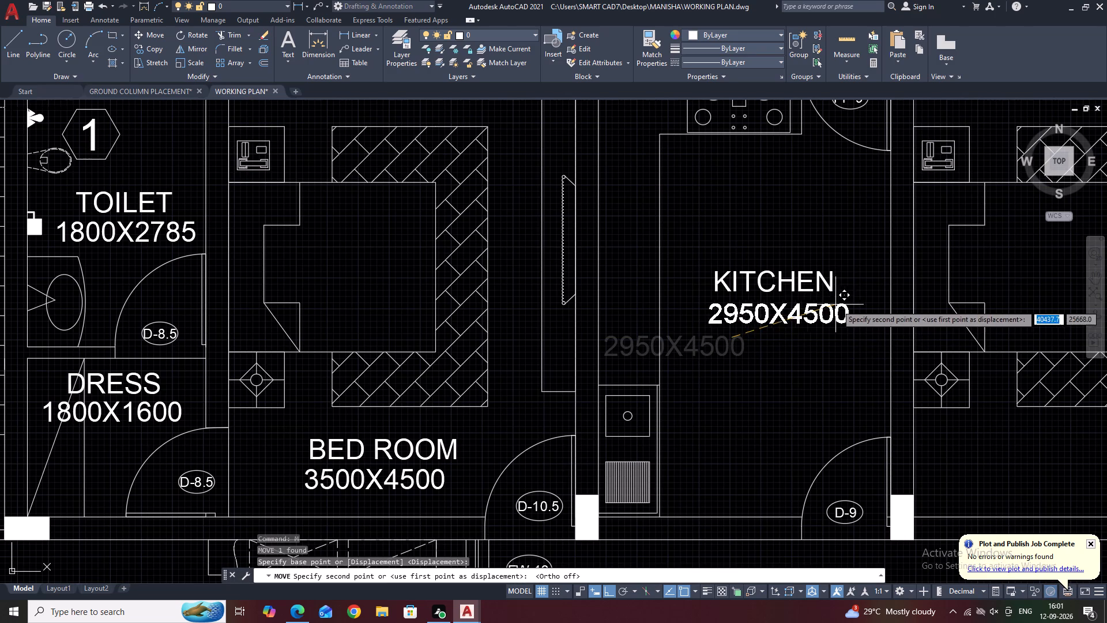
{"action": "left_click", "coordinate": [835, 306]}
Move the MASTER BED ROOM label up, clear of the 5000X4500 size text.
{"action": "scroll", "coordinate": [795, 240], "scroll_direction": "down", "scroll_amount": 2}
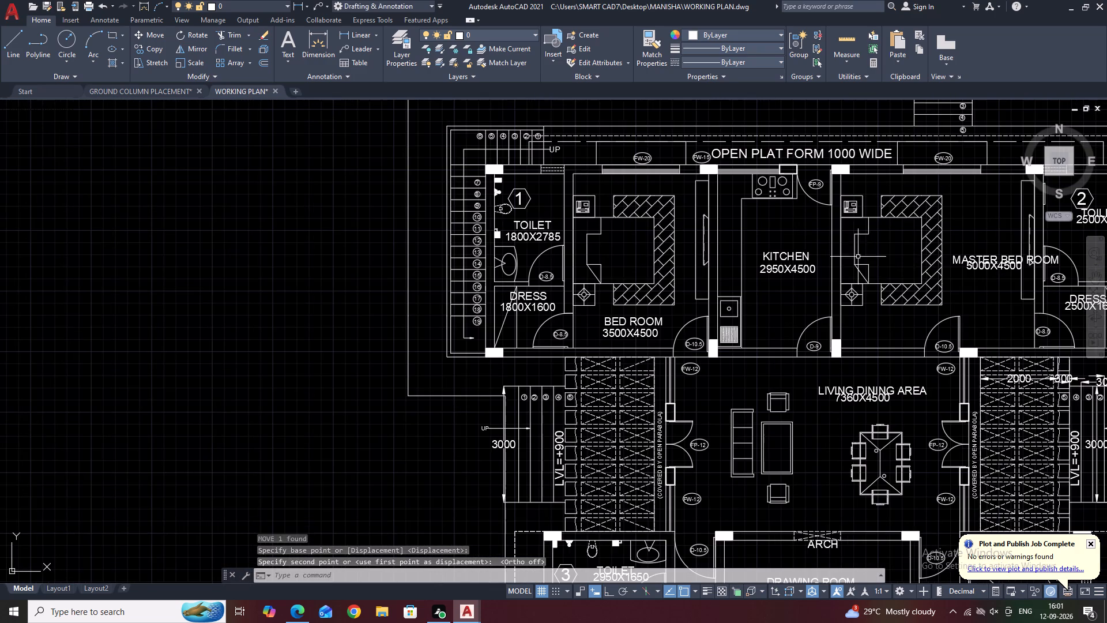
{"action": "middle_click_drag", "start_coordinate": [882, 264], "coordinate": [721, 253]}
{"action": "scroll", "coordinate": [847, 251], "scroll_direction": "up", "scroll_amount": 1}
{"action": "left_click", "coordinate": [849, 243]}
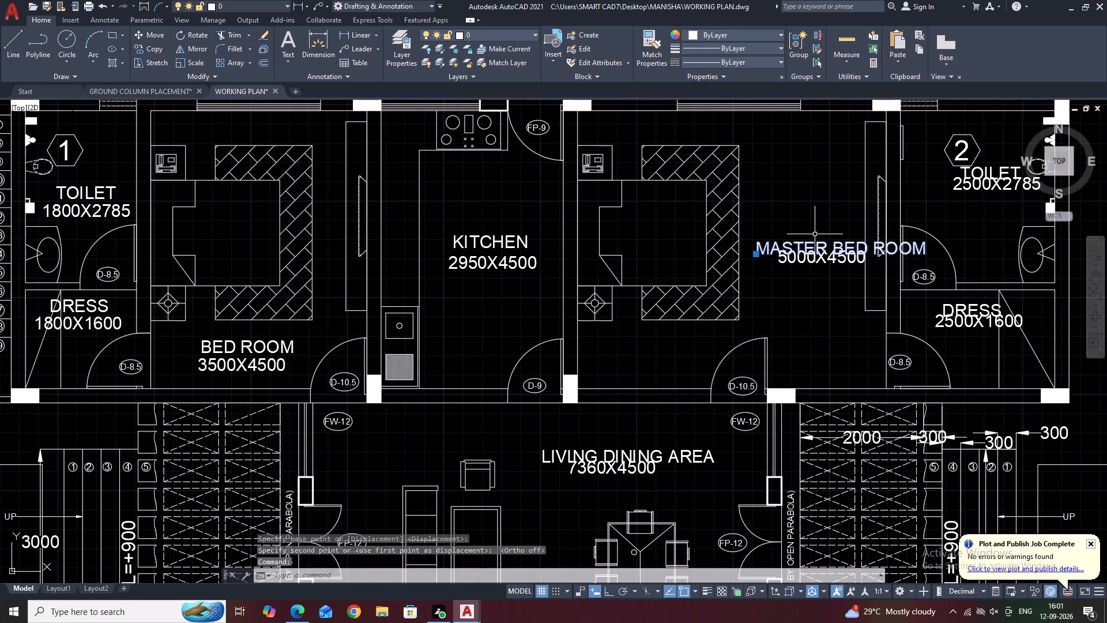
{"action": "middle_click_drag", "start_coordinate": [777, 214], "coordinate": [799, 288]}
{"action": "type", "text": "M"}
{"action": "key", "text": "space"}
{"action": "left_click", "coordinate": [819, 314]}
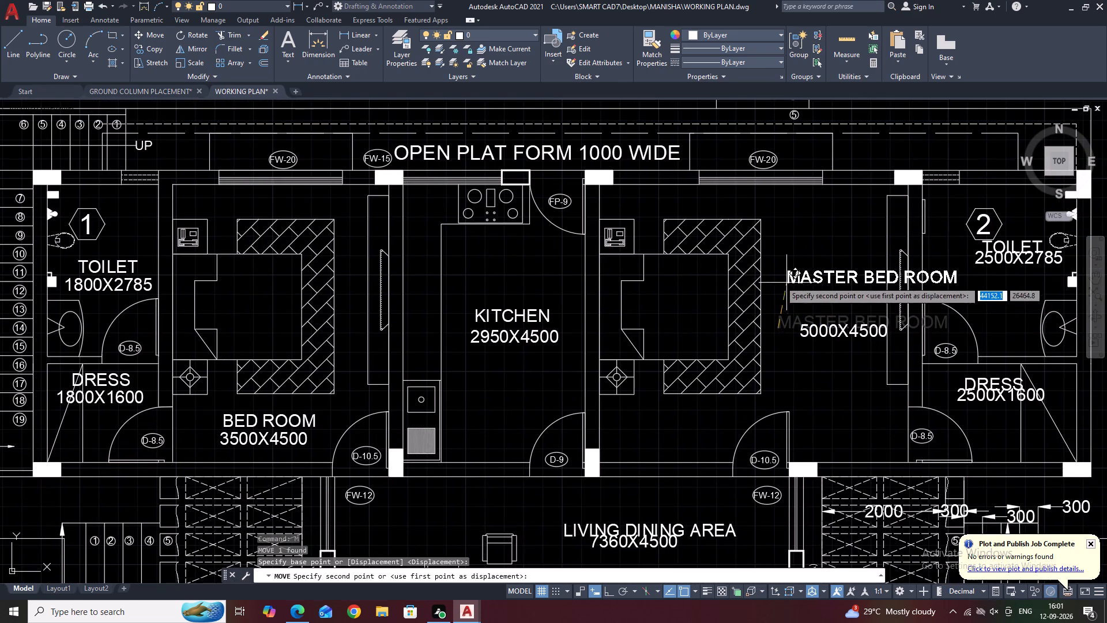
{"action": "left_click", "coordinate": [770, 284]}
Match the MASTER BED ROOM label's properties to the vertical LVL=+900 text by the east steps, turning the label vertical.
{"action": "scroll", "coordinate": [835, 271], "scroll_direction": "down", "scroll_amount": 1}
{"action": "middle_click_drag", "start_coordinate": [845, 294], "coordinate": [915, 318]}
{"action": "middle_click_drag", "start_coordinate": [916, 317], "coordinate": [874, 302]}
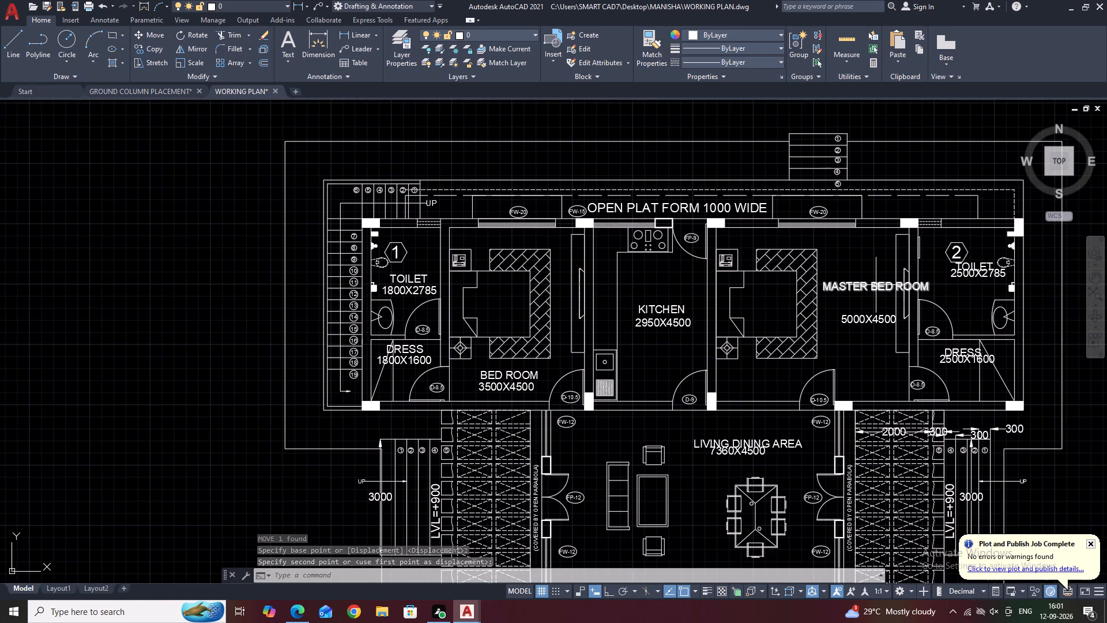
{"action": "left_click", "coordinate": [876, 285]}
{"action": "key", "text": "Escape"}
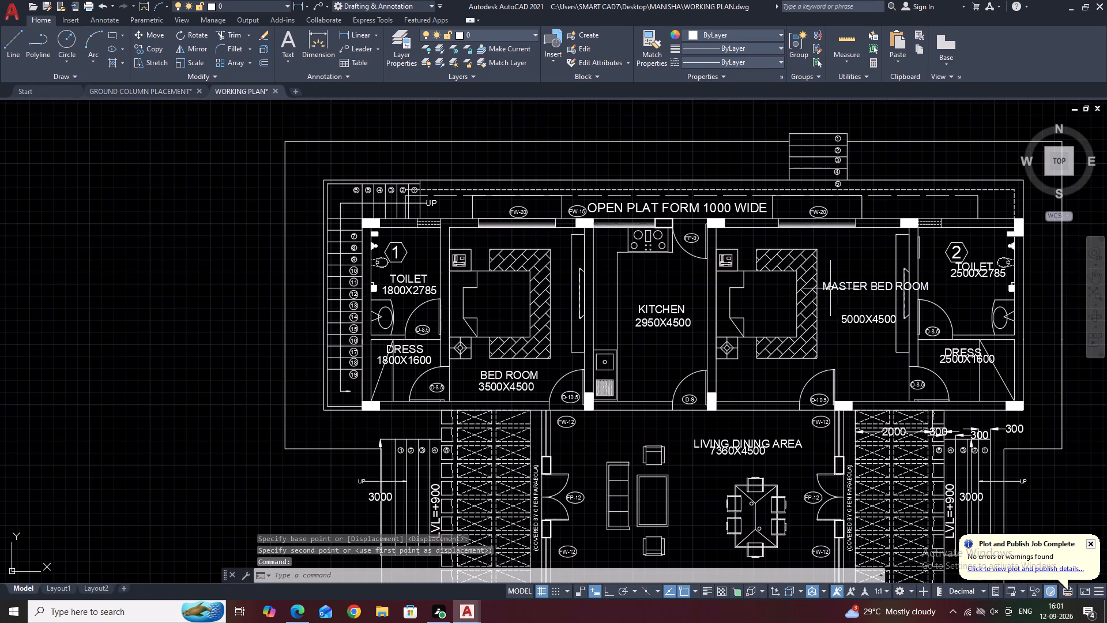
{"action": "middle_click_drag", "start_coordinate": [910, 339], "coordinate": [853, 208]}
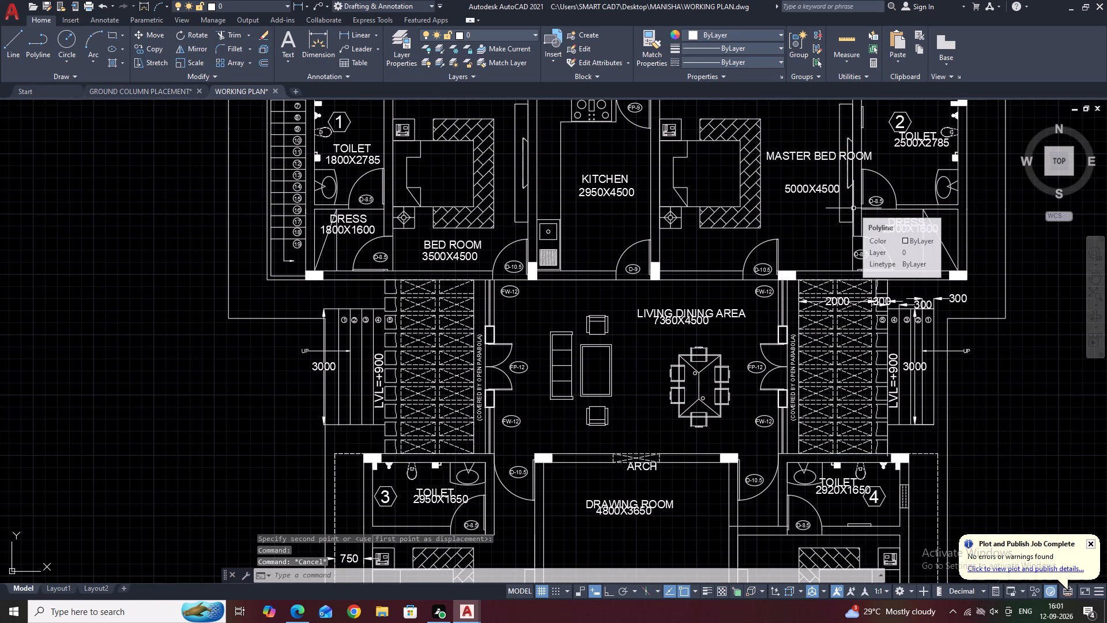
{"action": "type", "text": "MA"}
{"action": "key", "text": "space"}
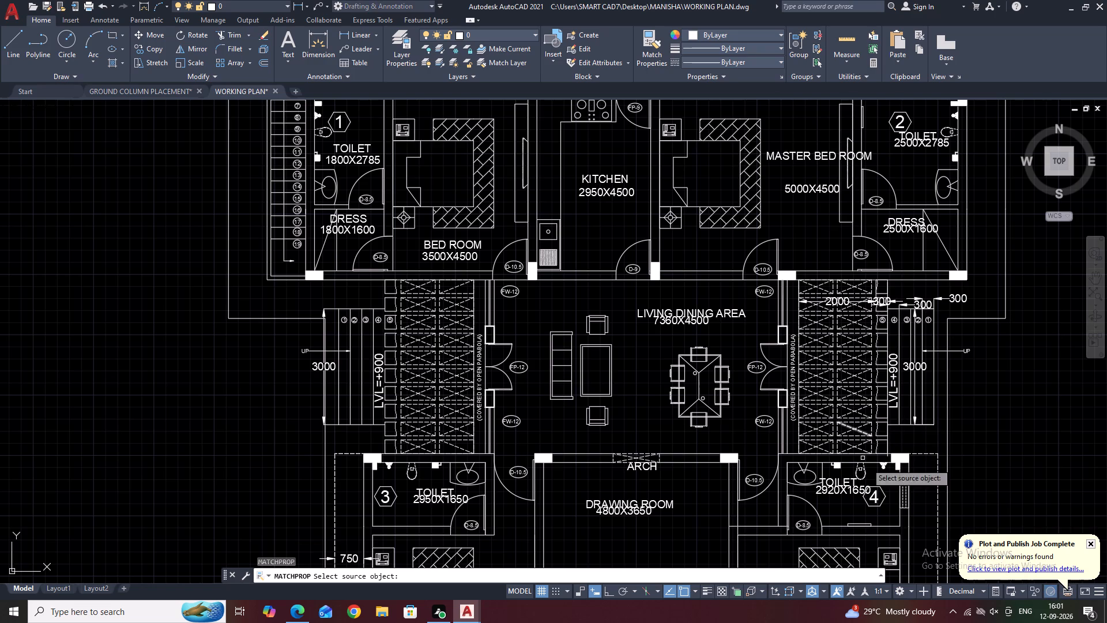
{"action": "left_click", "coordinate": [895, 396]}
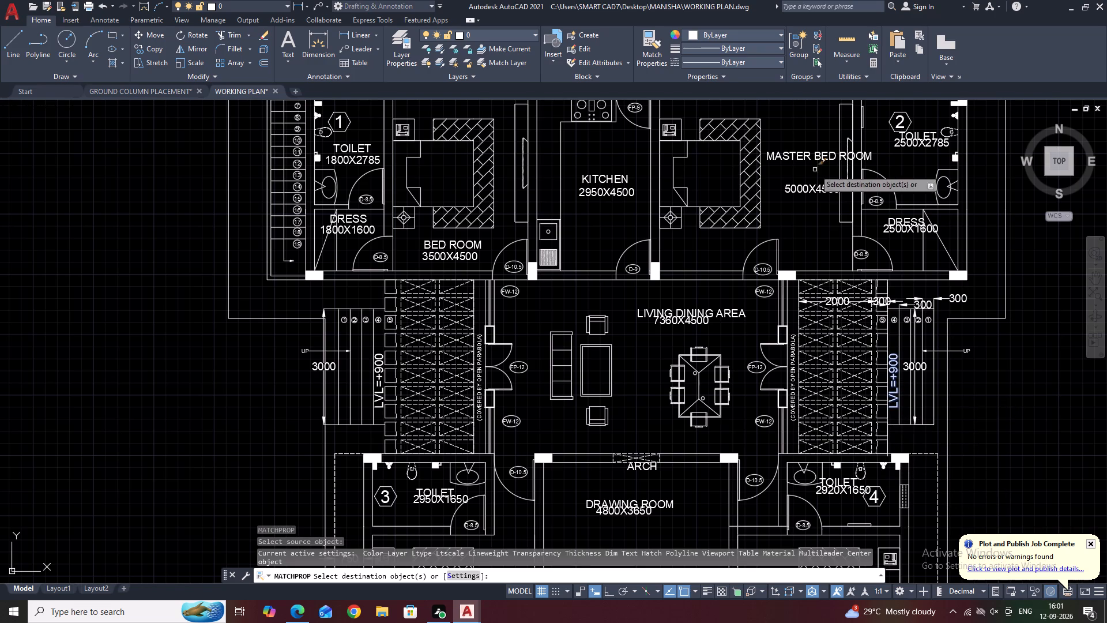
{"action": "left_click", "coordinate": [803, 155]}
{"action": "middle_click_drag", "start_coordinate": [816, 171], "coordinate": [865, 261]}
{"action": "scroll", "coordinate": [847, 224], "scroll_direction": "up", "scroll_amount": 1}
{"action": "key", "text": "Escape"}
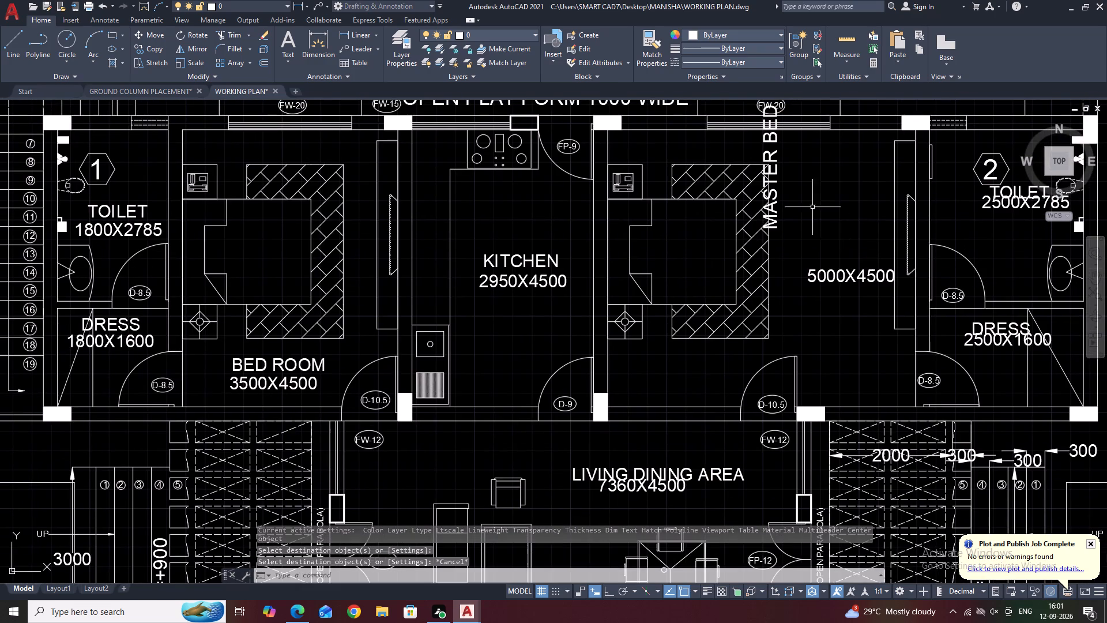
Move the vertical MASTER BED ROOM label down into the clear space between the bed's hatched rug and the 5000X4500 size text.
{"action": "scroll", "coordinate": [773, 178], "scroll_direction": "up", "scroll_amount": 1}
{"action": "left_click", "coordinate": [777, 182]}
{"action": "left_click", "coordinate": [780, 261]}
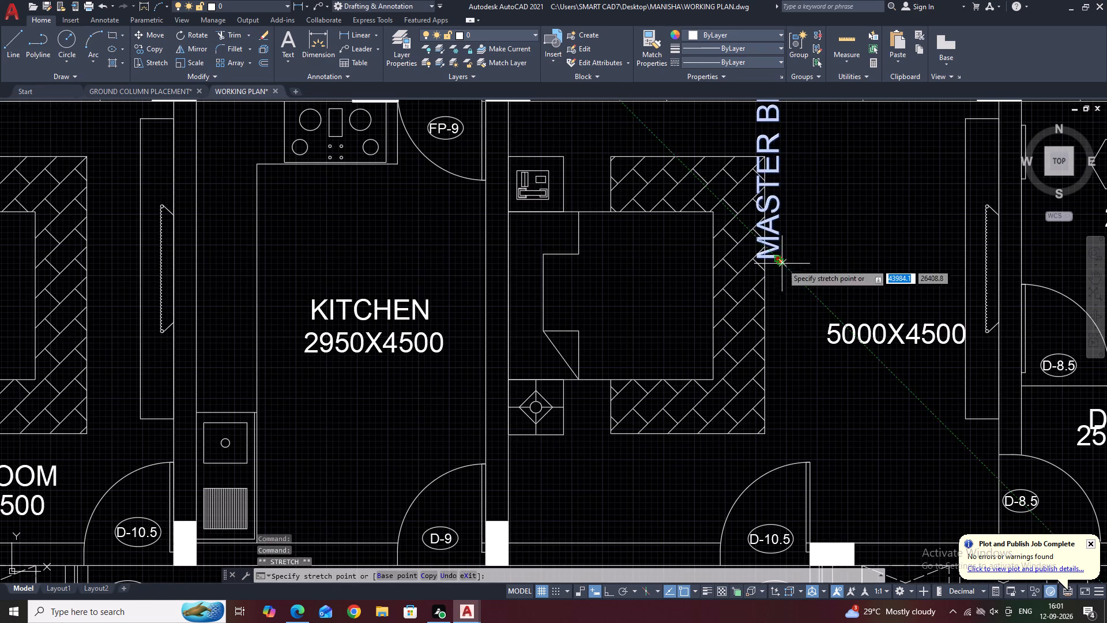
{"action": "left_click_drag", "start_coordinate": [815, 356], "coordinate": [822, 408]}
{"action": "left_click", "coordinate": [815, 358]}
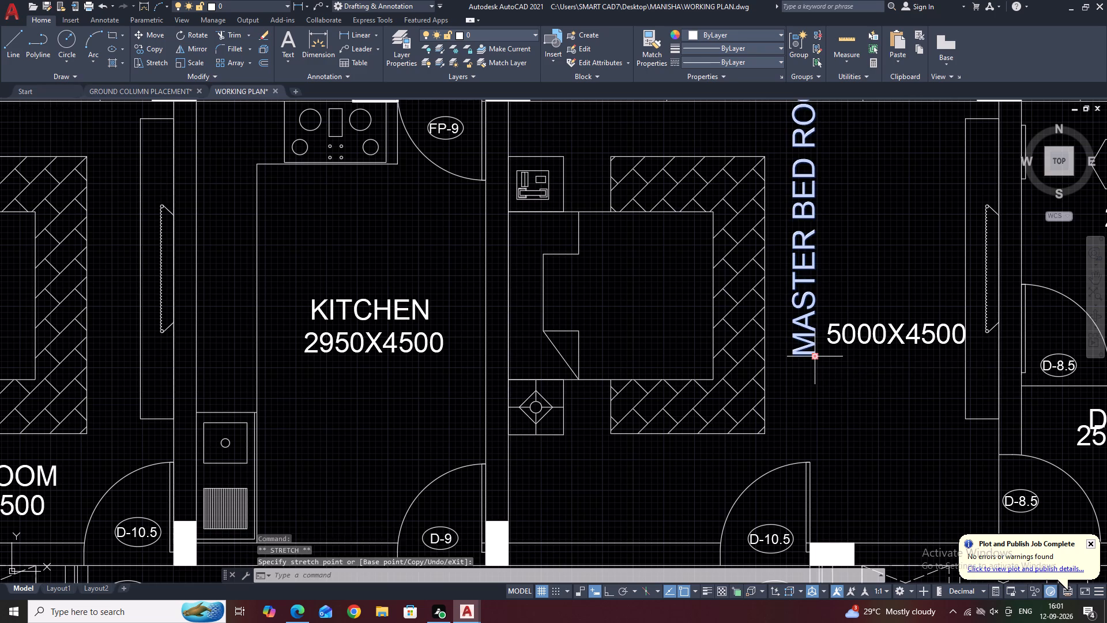
{"action": "left_click", "coordinate": [814, 399]}
{"action": "key", "text": "Escape"}
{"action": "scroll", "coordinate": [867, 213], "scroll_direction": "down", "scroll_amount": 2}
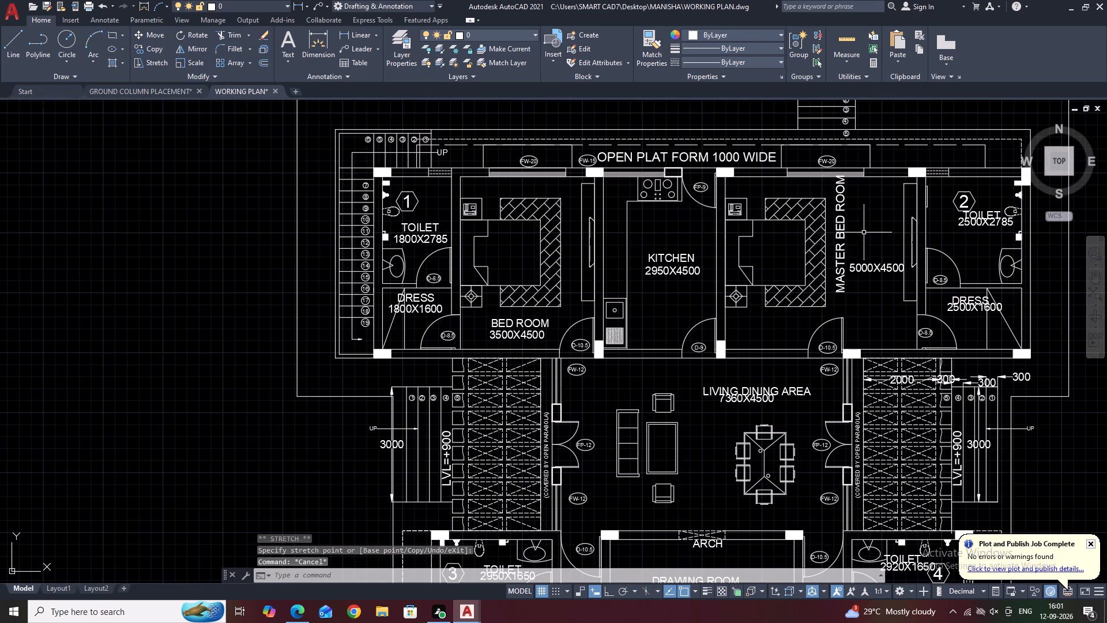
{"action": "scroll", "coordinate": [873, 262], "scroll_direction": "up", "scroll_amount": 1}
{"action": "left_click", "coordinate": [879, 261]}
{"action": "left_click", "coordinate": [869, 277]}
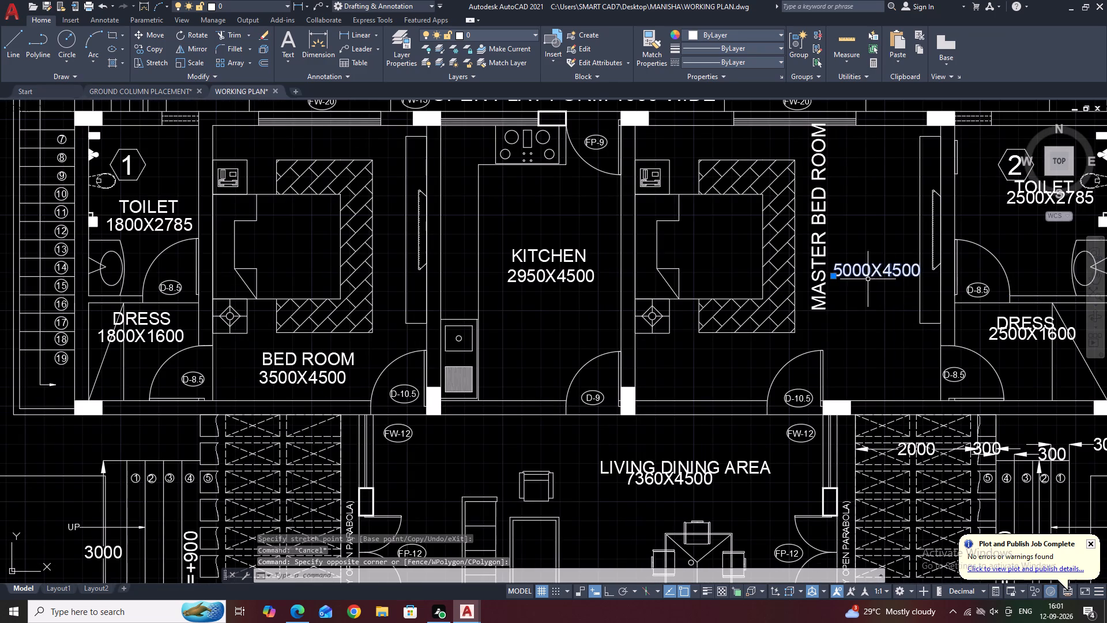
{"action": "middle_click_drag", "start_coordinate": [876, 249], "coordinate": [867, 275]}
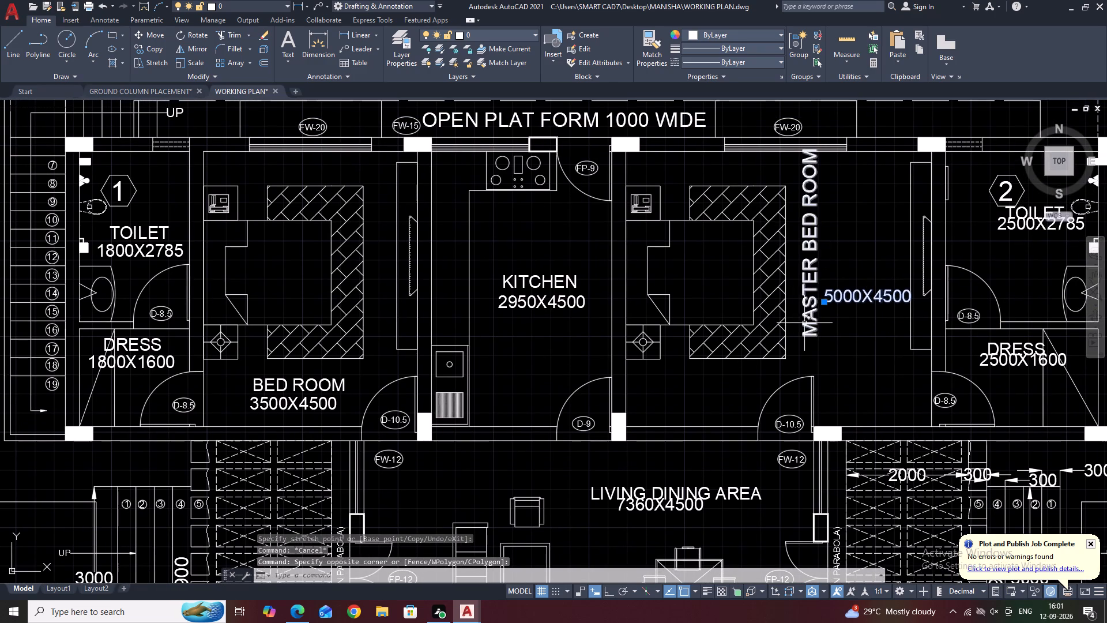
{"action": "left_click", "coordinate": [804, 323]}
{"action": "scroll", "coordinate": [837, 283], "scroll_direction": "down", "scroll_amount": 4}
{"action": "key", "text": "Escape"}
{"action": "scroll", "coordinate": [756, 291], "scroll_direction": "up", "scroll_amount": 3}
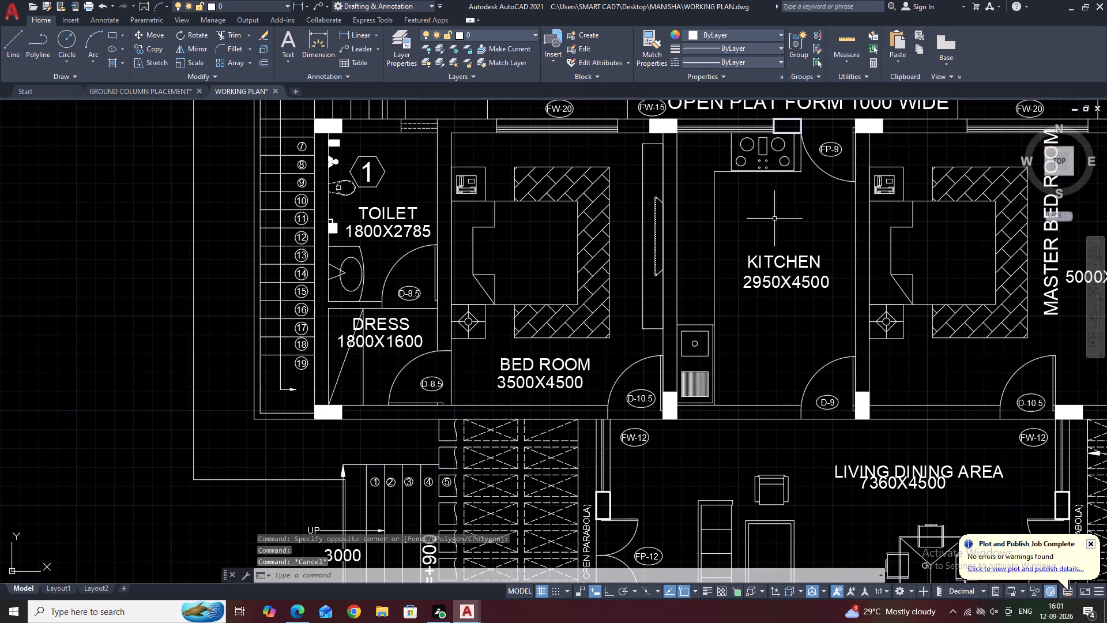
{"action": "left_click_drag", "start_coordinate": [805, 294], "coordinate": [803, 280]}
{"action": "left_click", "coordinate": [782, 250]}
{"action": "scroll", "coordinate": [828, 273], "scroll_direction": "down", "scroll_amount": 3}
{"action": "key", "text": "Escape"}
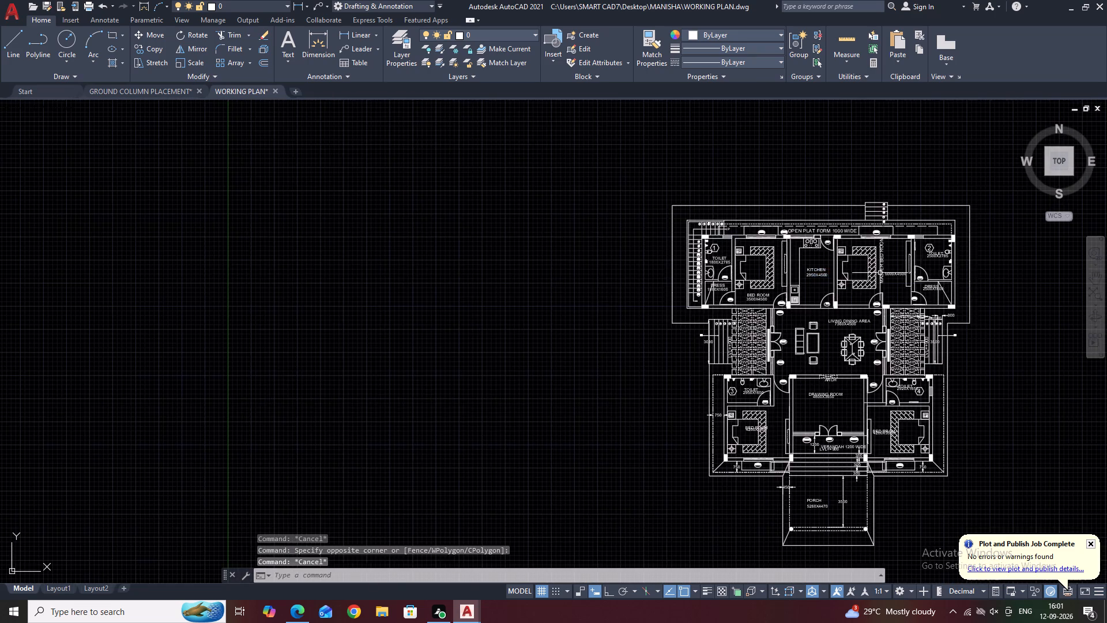
Match the 5000X4500 size text's properties to the vertical MASTER BED ROOM label, turning it vertical.
{"action": "scroll", "coordinate": [873, 274], "scroll_direction": "up", "scroll_amount": 3}
{"action": "left_click_drag", "start_coordinate": [963, 286], "coordinate": [955, 276]}
{"action": "left_click", "coordinate": [942, 259]}
{"action": "middle_click_drag", "start_coordinate": [962, 243], "coordinate": [885, 258]}
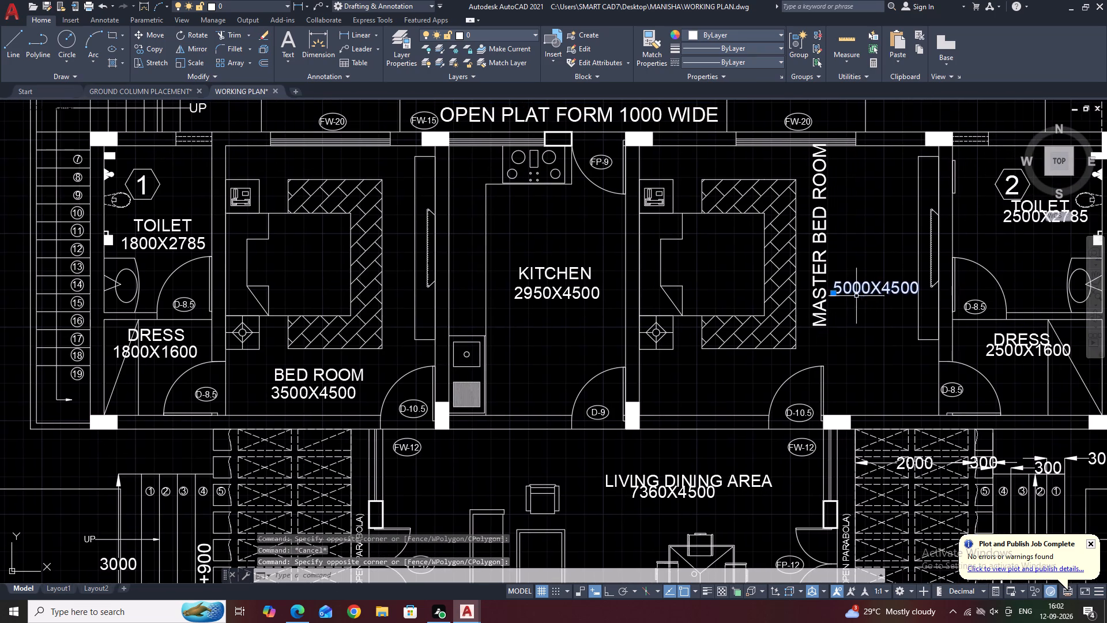
{"action": "key", "text": "Escape"}
{"action": "type", "text": "MA"}
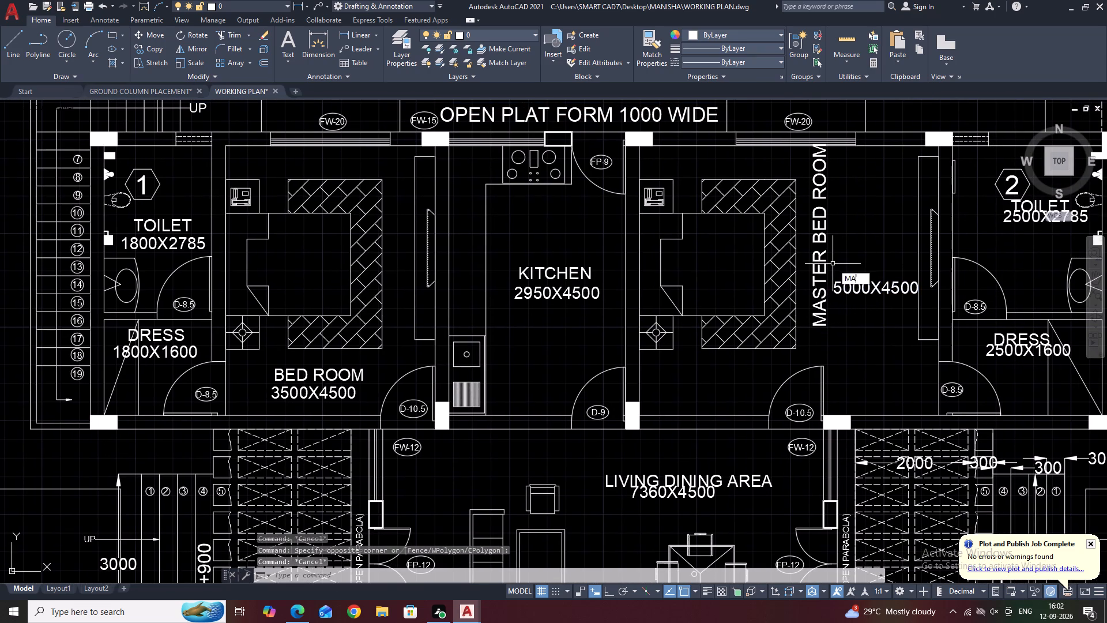
{"action": "key", "text": "space"}
{"action": "left_click", "coordinate": [829, 269]}
{"action": "left_click", "coordinate": [823, 267]}
{"action": "left_click", "coordinate": [855, 290]}
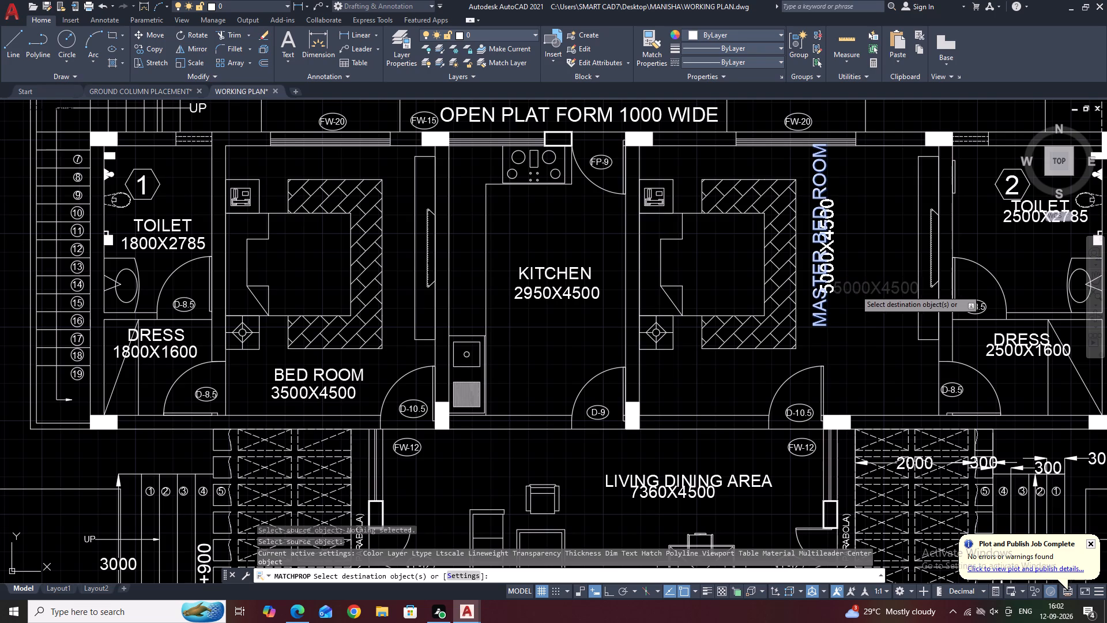
{"action": "key", "text": "Escape"}
Move the vertical 5000X4500 size text east and down so it stands clear beside the MASTER BED ROOM label.
{"action": "scroll", "coordinate": [750, 247], "scroll_direction": "up", "scroll_amount": 1}
{"action": "middle_click_drag", "start_coordinate": [981, 247], "coordinate": [850, 186]}
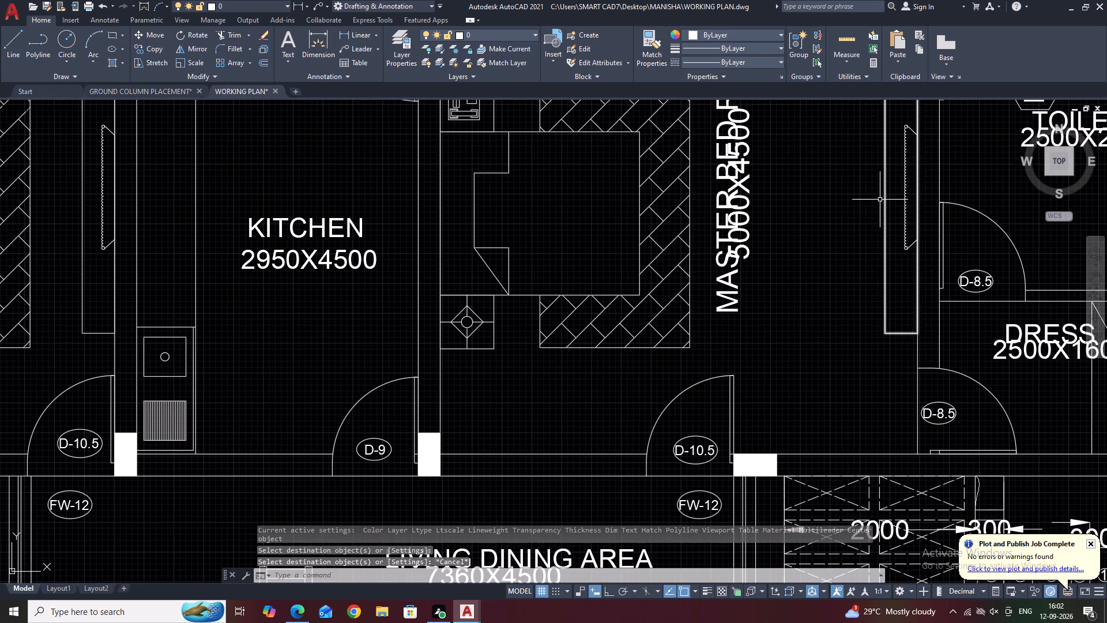
{"action": "scroll", "coordinate": [893, 193], "scroll_direction": "up", "scroll_amount": 1}
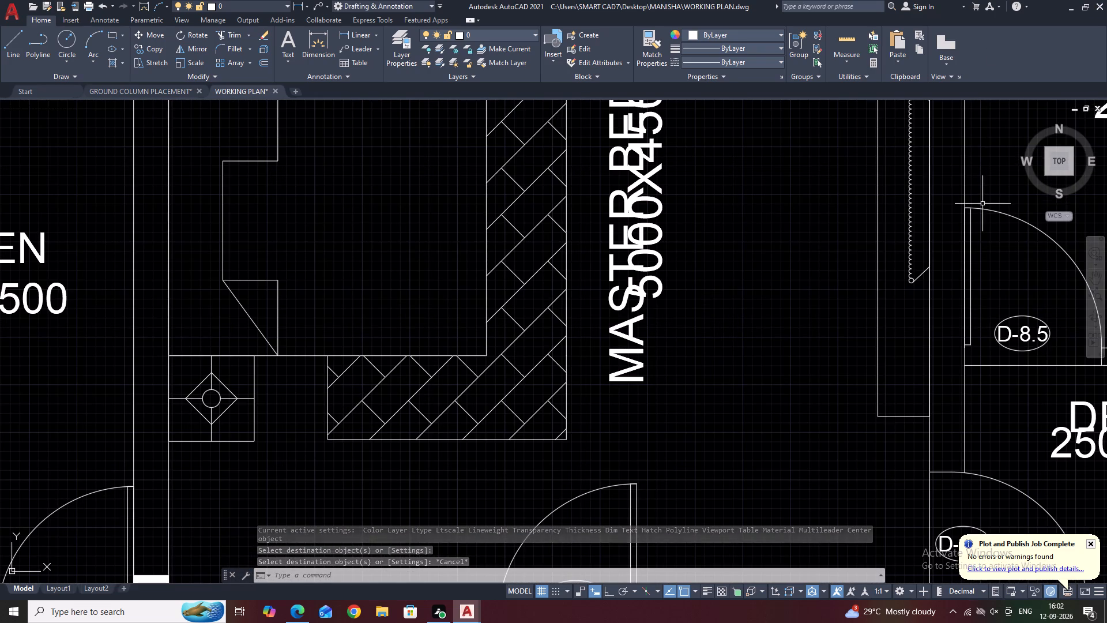
{"action": "scroll", "coordinate": [626, 258], "scroll_direction": "up", "scroll_amount": 1}
{"action": "left_click", "coordinate": [687, 249]}
{"action": "left_click", "coordinate": [672, 269]}
{"action": "middle_click_drag", "start_coordinate": [767, 283], "coordinate": [660, 229]}
{"action": "key", "text": "m"}
{"action": "key", "text": "space"}
{"action": "left_click_drag", "start_coordinate": [647, 223], "coordinate": [658, 223]}
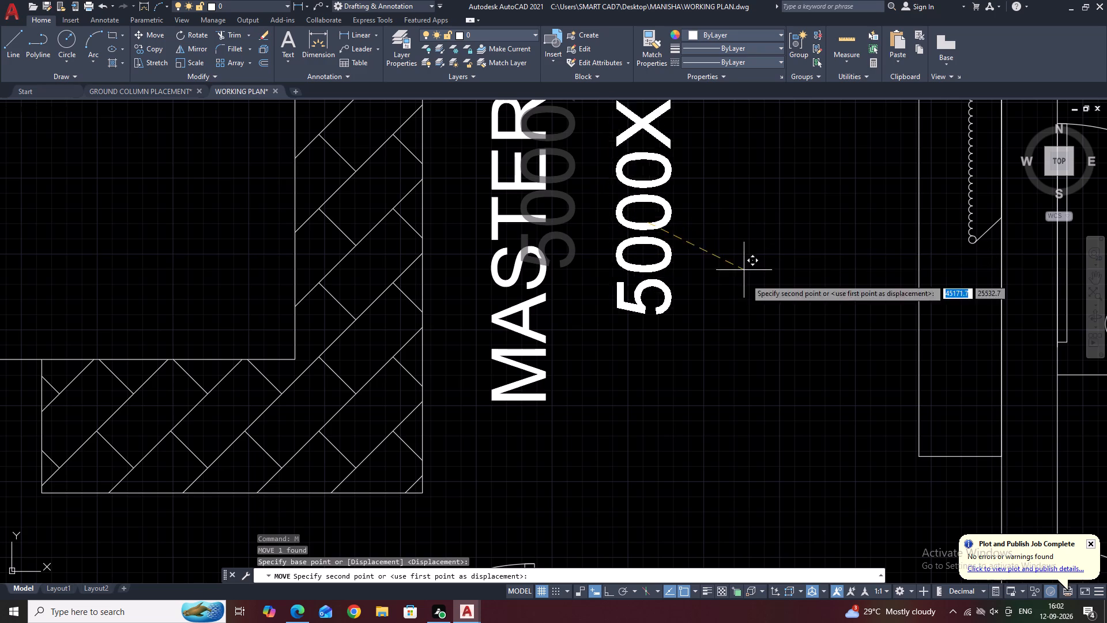
{"action": "left_click", "coordinate": [750, 326]}
Move the vertical MASTER BED ROOM label slightly down so it is better centred alongside the 5000X4500 size text.
{"action": "scroll", "coordinate": [704, 279], "scroll_direction": "down", "scroll_amount": 5}
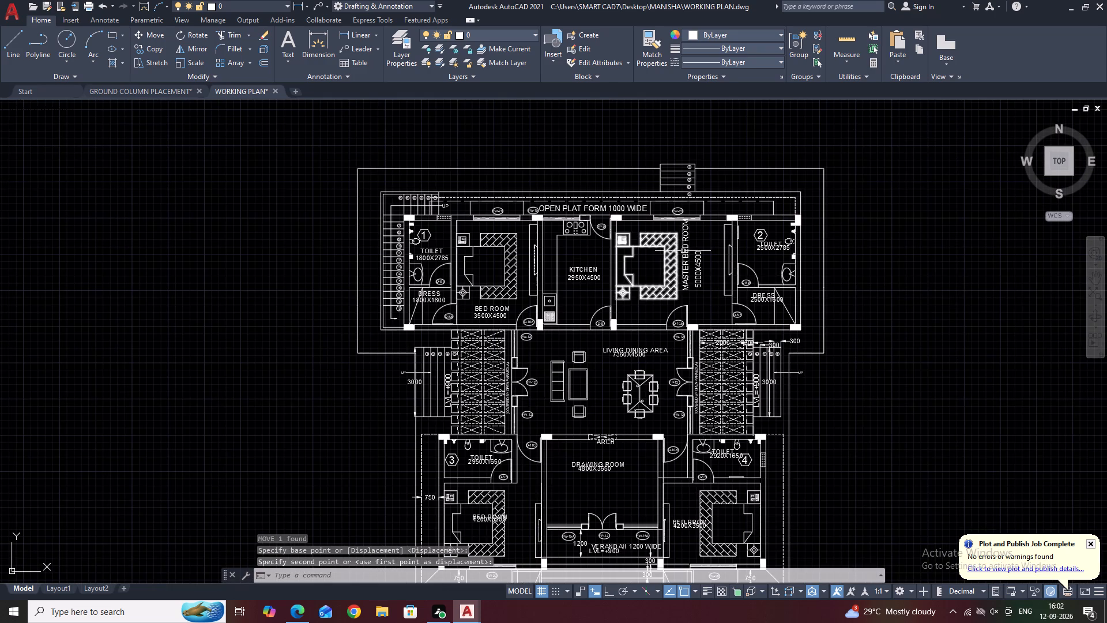
{"action": "scroll", "coordinate": [683, 253], "scroll_direction": "up", "scroll_amount": 3}
{"action": "middle_click_drag", "start_coordinate": [745, 285], "coordinate": [790, 213]}
{"action": "left_click", "coordinate": [741, 181]}
{"action": "left_click_drag", "start_coordinate": [717, 235], "coordinate": [718, 243]}
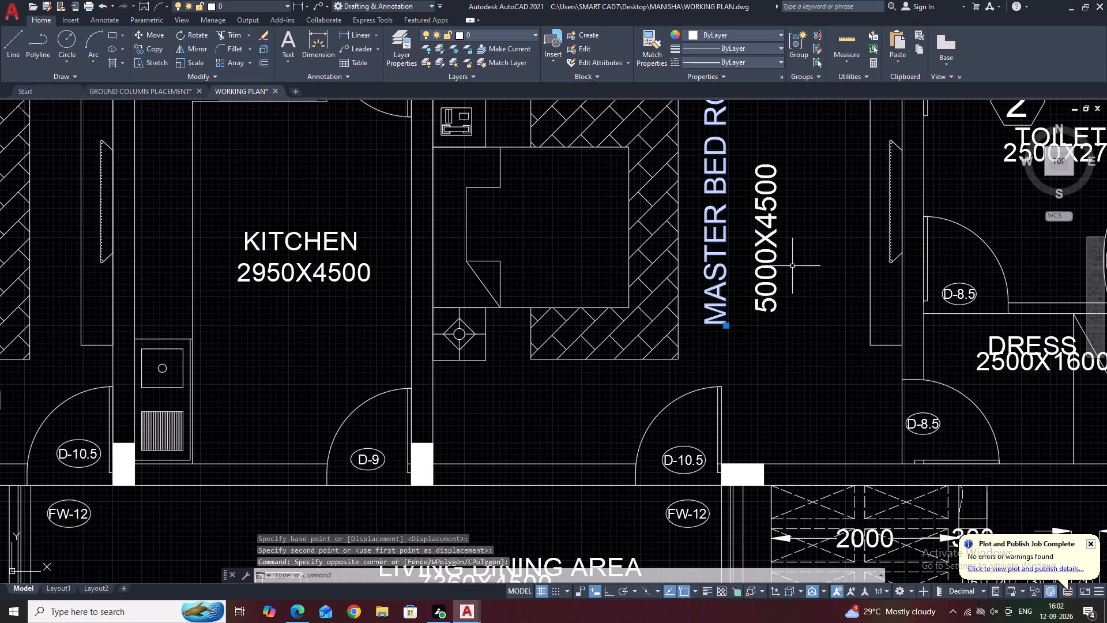
{"action": "middle_click_drag", "start_coordinate": [812, 269], "coordinate": [834, 175]}
{"action": "type", "text": "M"}
{"action": "key", "text": "space"}
{"action": "left_click", "coordinate": [833, 174]}
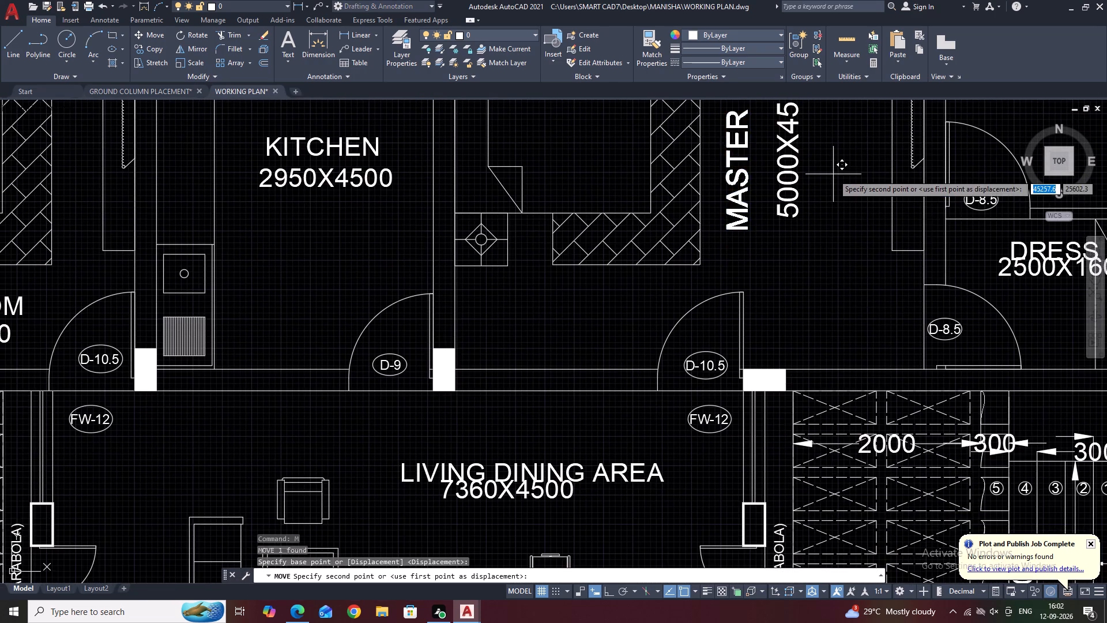
{"action": "left_click", "coordinate": [837, 212]}
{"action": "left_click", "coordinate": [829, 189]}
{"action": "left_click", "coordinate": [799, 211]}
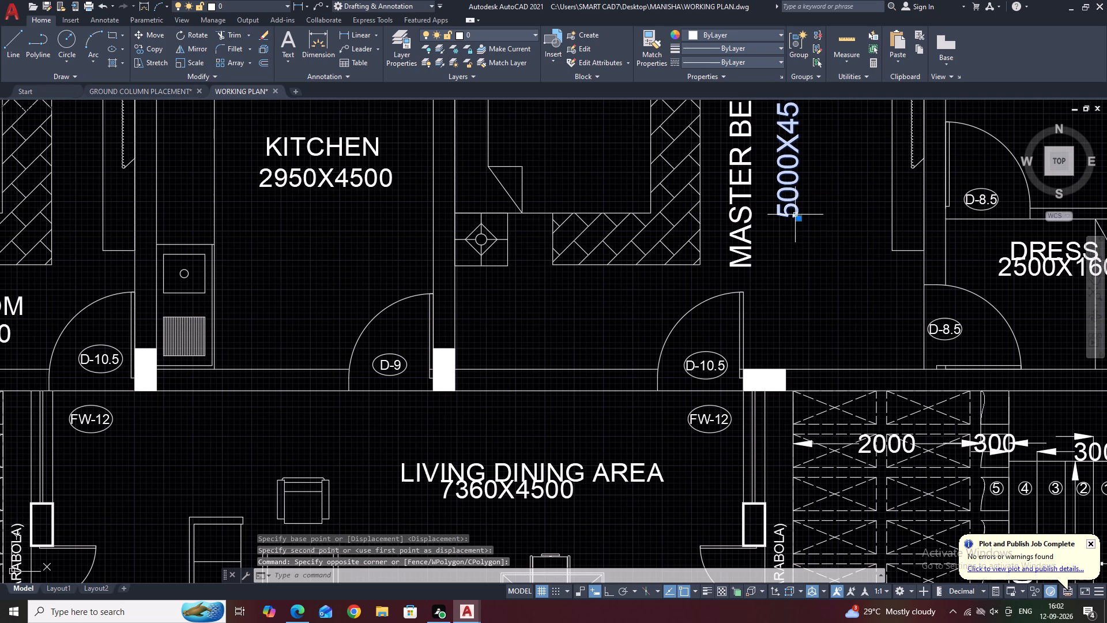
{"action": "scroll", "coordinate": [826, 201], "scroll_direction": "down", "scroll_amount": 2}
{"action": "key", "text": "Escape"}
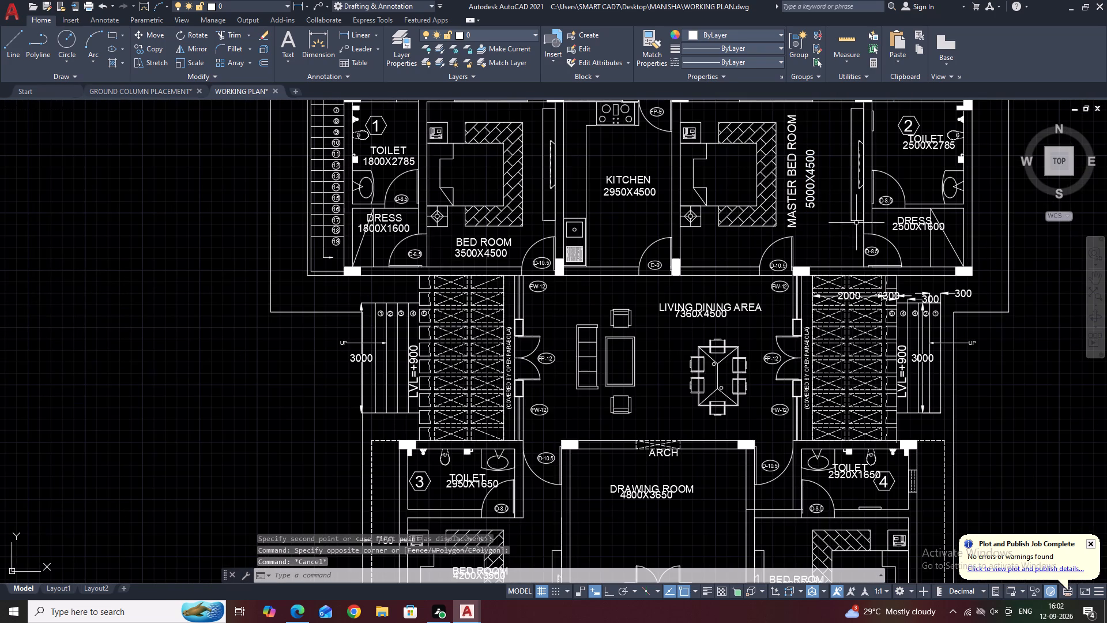
Move the 2500X1600 size text down so it sits clear below the DRESS label beside toilet 2.
{"action": "middle_click_drag", "start_coordinate": [895, 194], "coordinate": [849, 239]}
{"action": "scroll", "coordinate": [873, 272], "scroll_direction": "up", "scroll_amount": 2}
{"action": "middle_click_drag", "start_coordinate": [891, 287], "coordinate": [849, 178]}
{"action": "scroll", "coordinate": [849, 178], "scroll_direction": "up", "scroll_amount": 1}
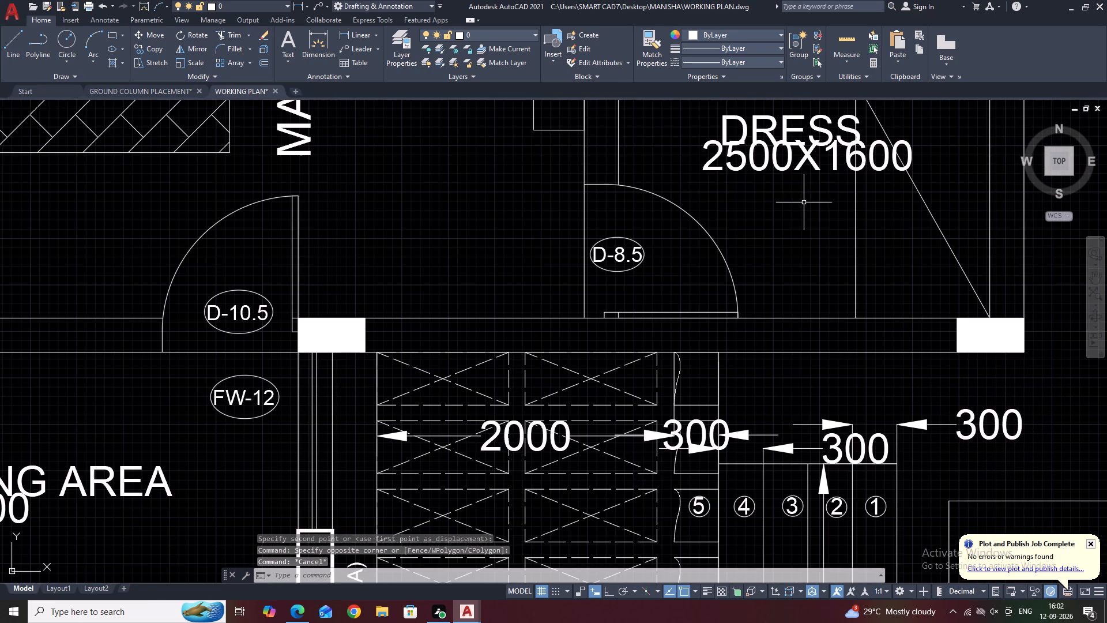
{"action": "middle_click_drag", "start_coordinate": [801, 216], "coordinate": [814, 241]}
{"action": "scroll", "coordinate": [859, 222], "scroll_direction": "up", "scroll_amount": 2}
{"action": "left_click_drag", "start_coordinate": [821, 213], "coordinate": [812, 202]}
{"action": "left_click", "coordinate": [685, 144]}
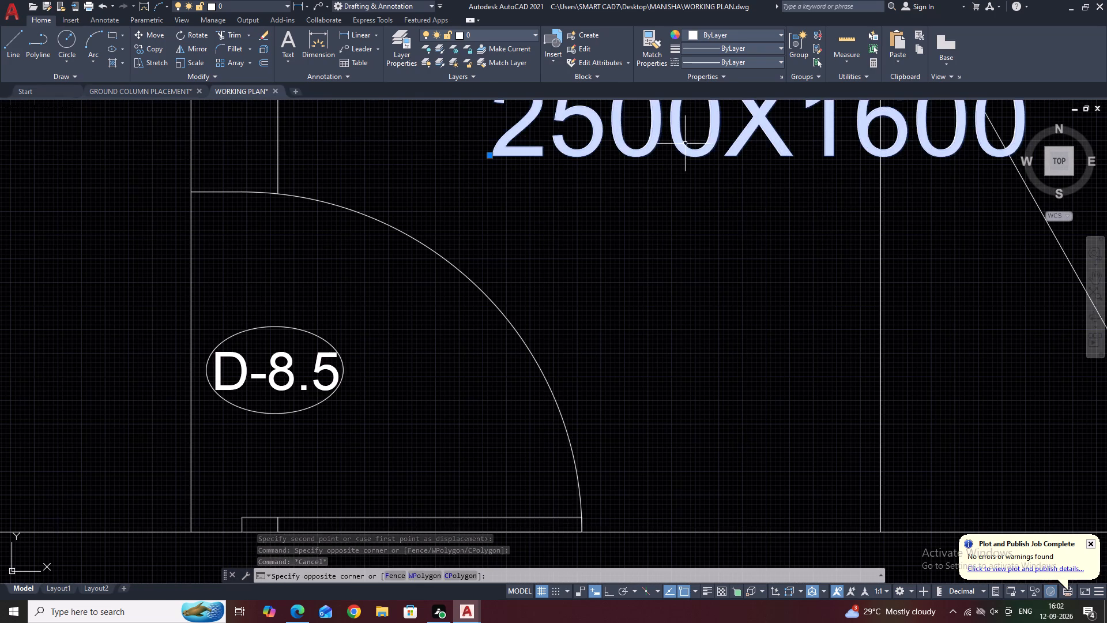
{"action": "middle_click_drag", "start_coordinate": [736, 181], "coordinate": [750, 252]}
{"action": "scroll", "coordinate": [750, 252], "scroll_direction": "down", "scroll_amount": 2}
{"action": "key", "text": "m"}
{"action": "key", "text": "space"}
{"action": "left_click", "coordinate": [747, 232]}
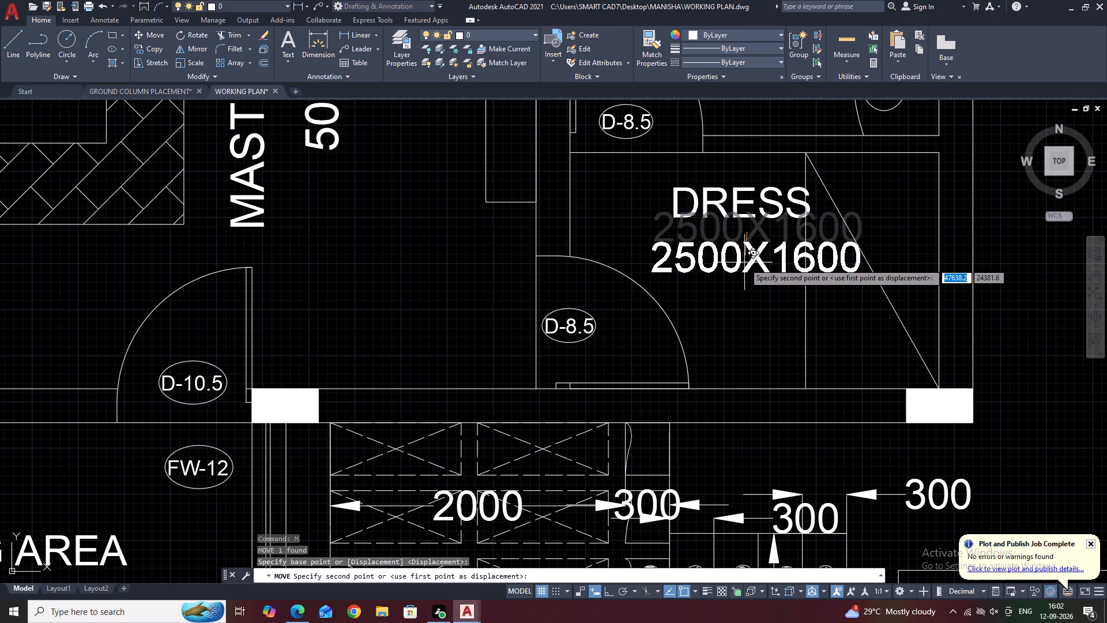
{"action": "left_click", "coordinate": [744, 266]}
Move the 2500X2785 size text down and slightly west so it sits clear below the TOILET label of toilet 2.
{"action": "middle_click_drag", "start_coordinate": [767, 187], "coordinate": [772, 247]}
{"action": "scroll", "coordinate": [772, 246], "scroll_direction": "down", "scroll_amount": 2}
{"action": "middle_click_drag", "start_coordinate": [770, 194], "coordinate": [790, 265]}
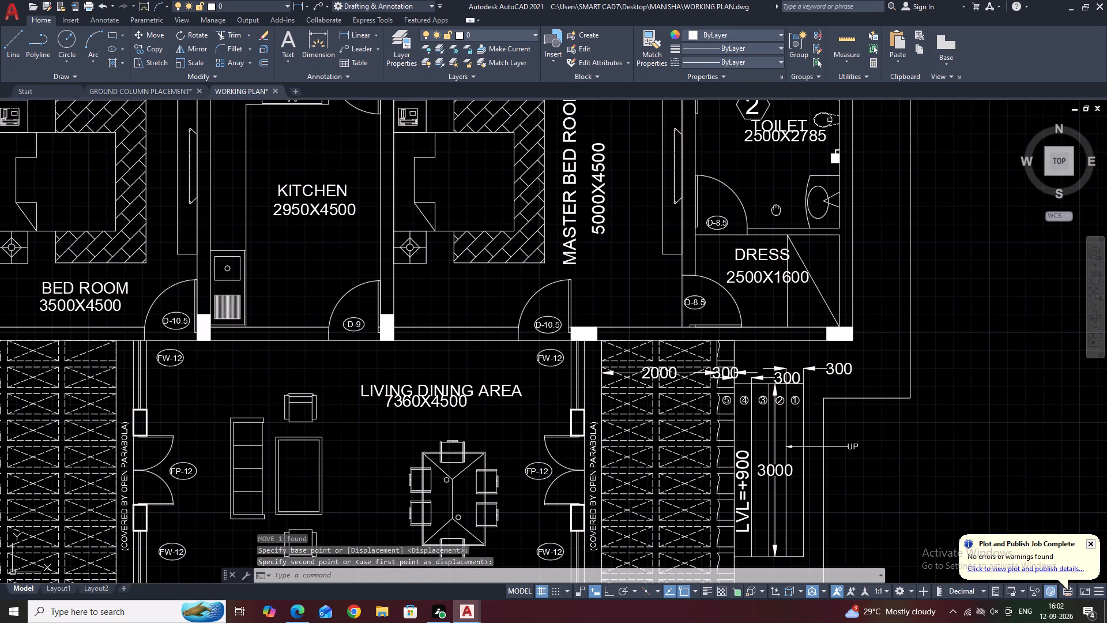
{"action": "middle_click_drag", "start_coordinate": [790, 265], "coordinate": [793, 269]}
{"action": "scroll", "coordinate": [799, 216], "scroll_direction": "up", "scroll_amount": 3}
{"action": "left_click", "coordinate": [807, 227]}
{"action": "left_click", "coordinate": [760, 190]}
{"action": "middle_click_drag", "start_coordinate": [801, 239], "coordinate": [889, 257]}
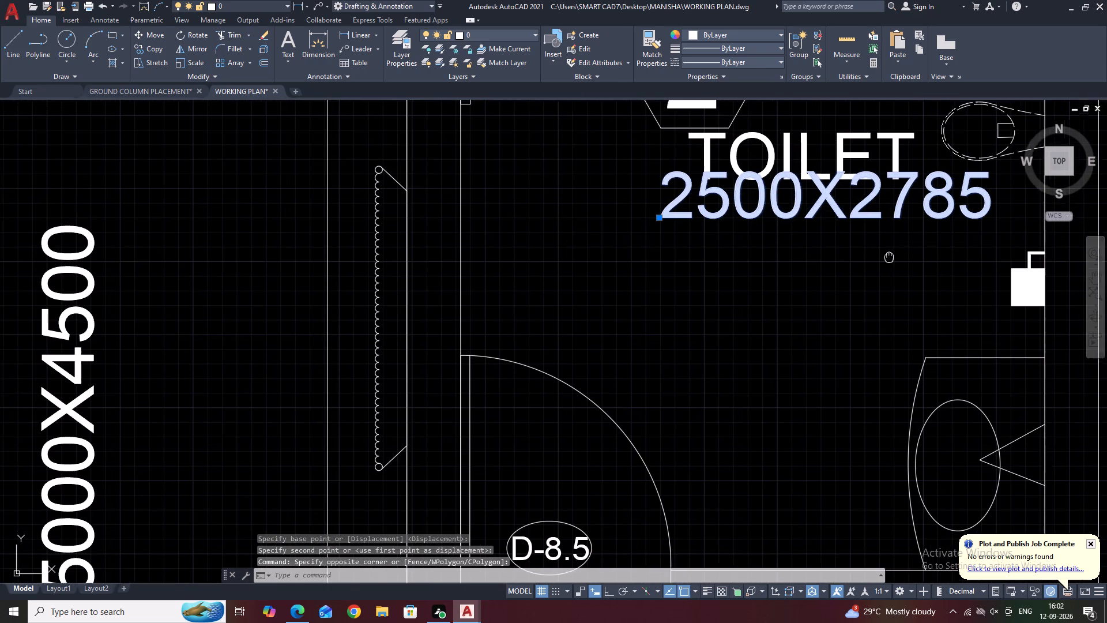
{"action": "middle_click_drag", "start_coordinate": [889, 257], "coordinate": [878, 222]}
{"action": "type", "text": "M"}
{"action": "key", "text": "space"}
{"action": "left_click_drag", "start_coordinate": [834, 174], "coordinate": [829, 190]}
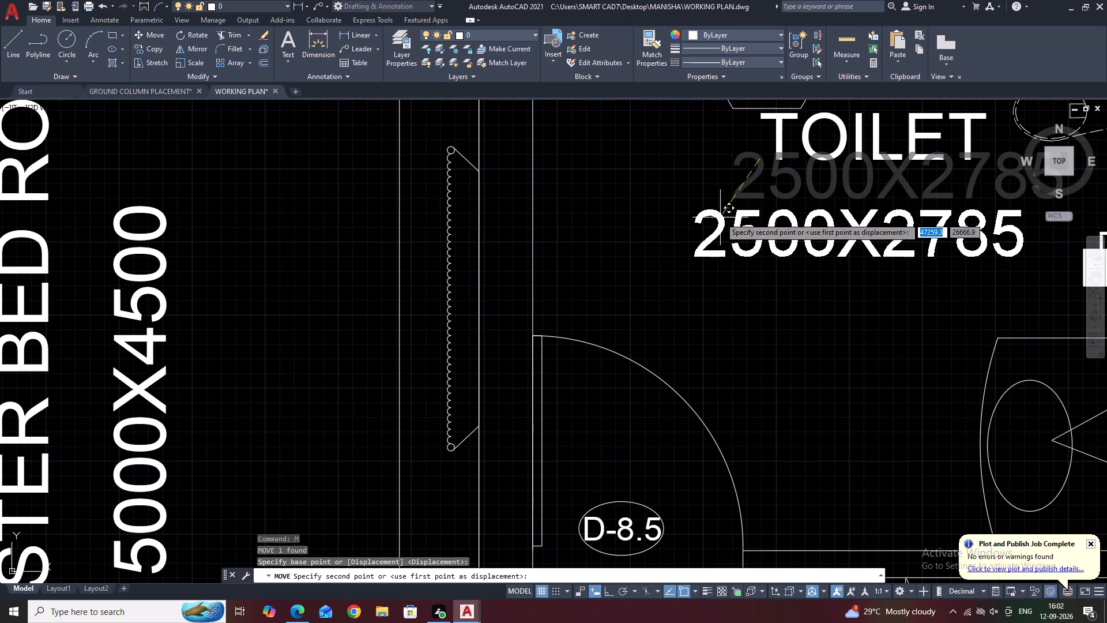
{"action": "left_click", "coordinate": [721, 217]}
Move the 7360X4500 size text down and slightly east so it is centred clear below the LIVING DINING AREA label.
{"action": "scroll", "coordinate": [683, 204], "scroll_direction": "down", "scroll_amount": 3}
{"action": "middle_click_drag", "start_coordinate": [796, 243], "coordinate": [833, 165]}
{"action": "middle_click_drag", "start_coordinate": [769, 369], "coordinate": [885, 243]}
{"action": "middle_click_drag", "start_coordinate": [548, 265], "coordinate": [586, 288]}
{"action": "scroll", "coordinate": [572, 284], "scroll_direction": "up", "scroll_amount": 2}
{"action": "left_click", "coordinate": [601, 299]}
{"action": "left_click", "coordinate": [562, 277]}
{"action": "middle_click_drag", "start_coordinate": [633, 345], "coordinate": [706, 337]}
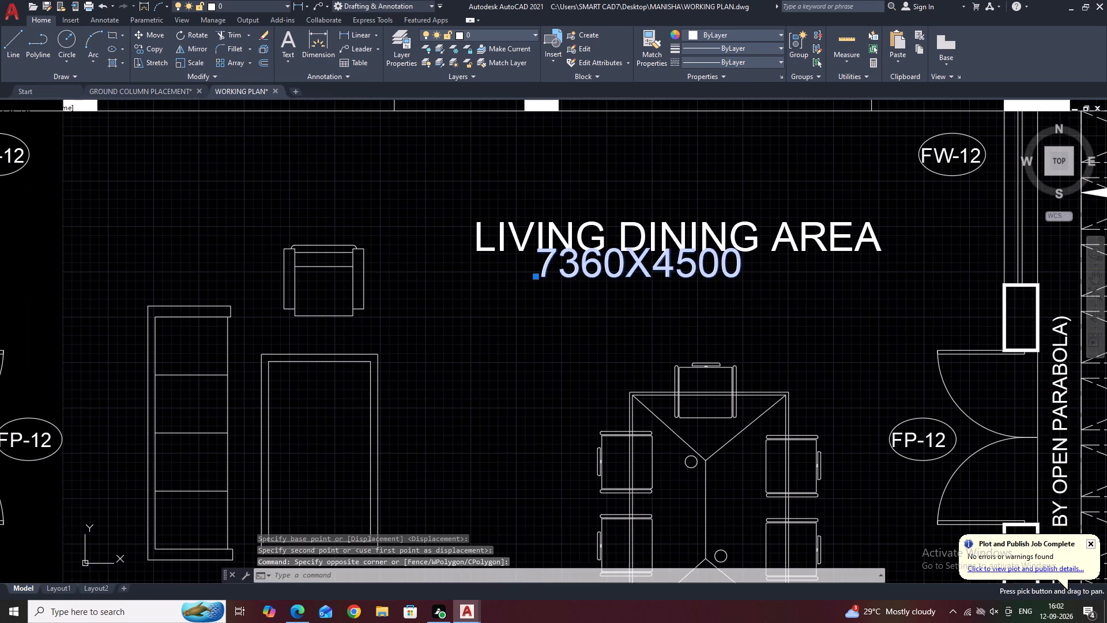
{"action": "type", "text": "M"}
{"action": "key", "text": "space"}
{"action": "left_click", "coordinate": [749, 283]}
{"action": "left_click", "coordinate": [780, 311]}
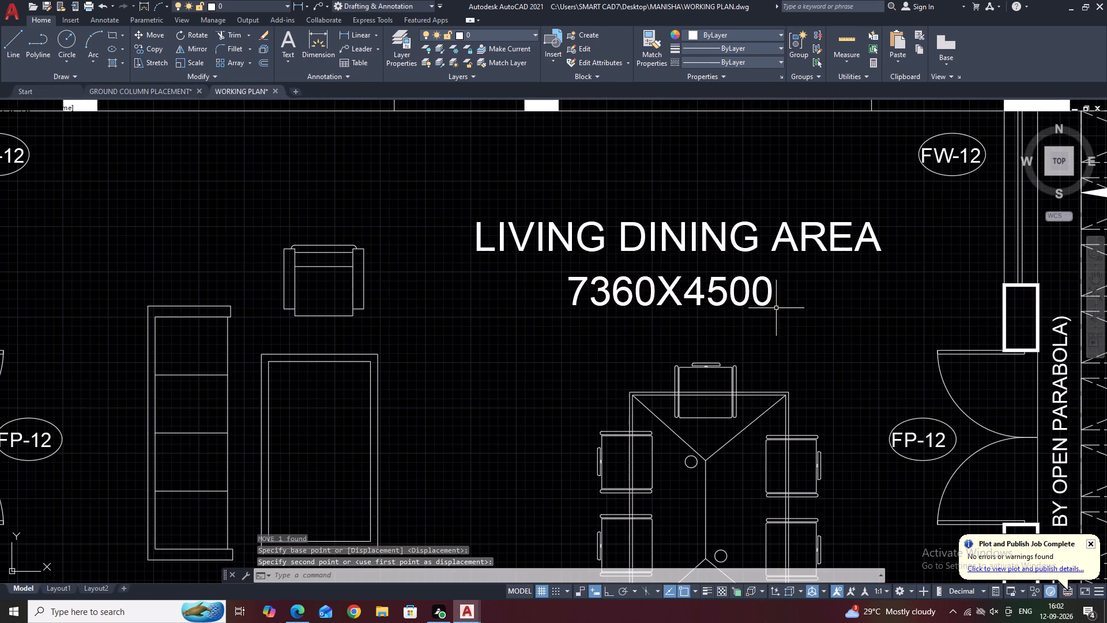
Move the 4800X3650 size text down and slightly east so it sits clear below the DRAWING ROOM label.
{"action": "scroll", "coordinate": [750, 258], "scroll_direction": "down", "scroll_amount": 4}
{"action": "middle_click_drag", "start_coordinate": [695, 380], "coordinate": [775, 163]}
{"action": "scroll", "coordinate": [709, 354], "scroll_direction": "up", "scroll_amount": 2}
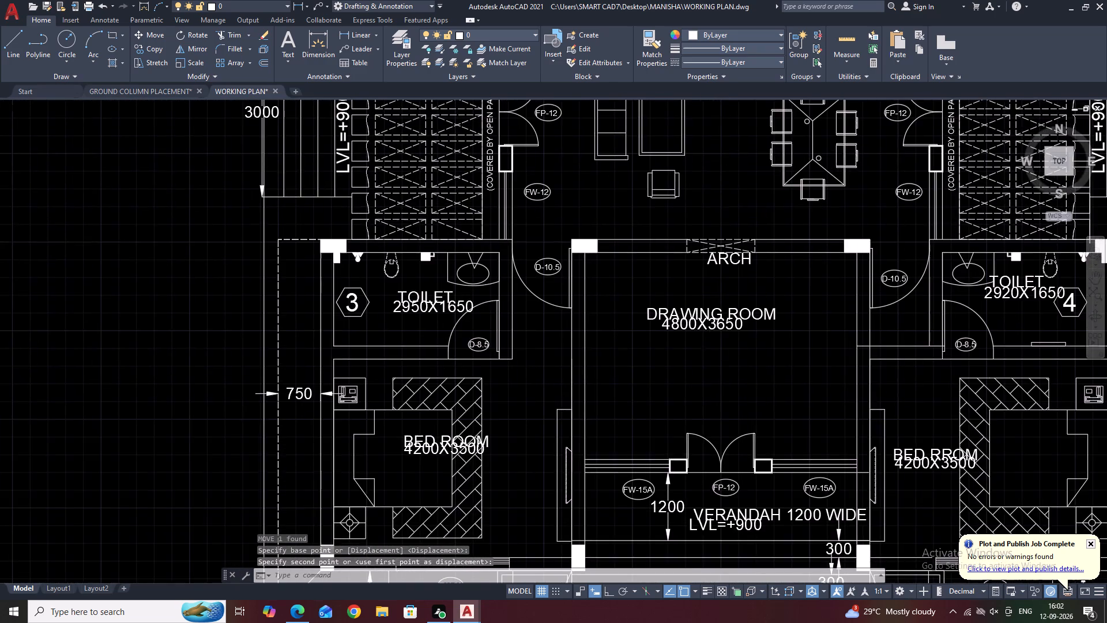
{"action": "left_click", "coordinate": [757, 316]}
{"action": "left_click", "coordinate": [724, 287]}
{"action": "middle_click_drag", "start_coordinate": [899, 336], "coordinate": [821, 241]}
{"action": "scroll", "coordinate": [890, 309], "scroll_direction": "up", "scroll_amount": 1}
{"action": "key", "text": "m"}
{"action": "key", "text": "space"}
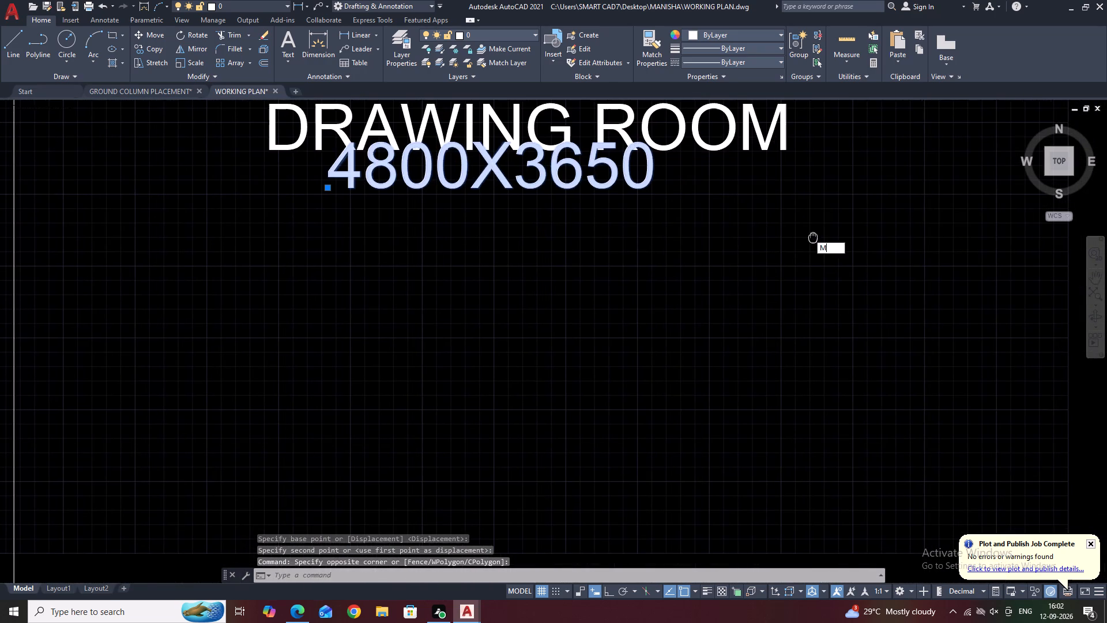
{"action": "left_click", "coordinate": [763, 179]}
{"action": "left_click", "coordinate": [793, 226]}
Move the VERANDAH 1200 WIDE label west so it is roughly centred in the verandah.
{"action": "scroll", "coordinate": [796, 209], "scroll_direction": "down", "scroll_amount": 4}
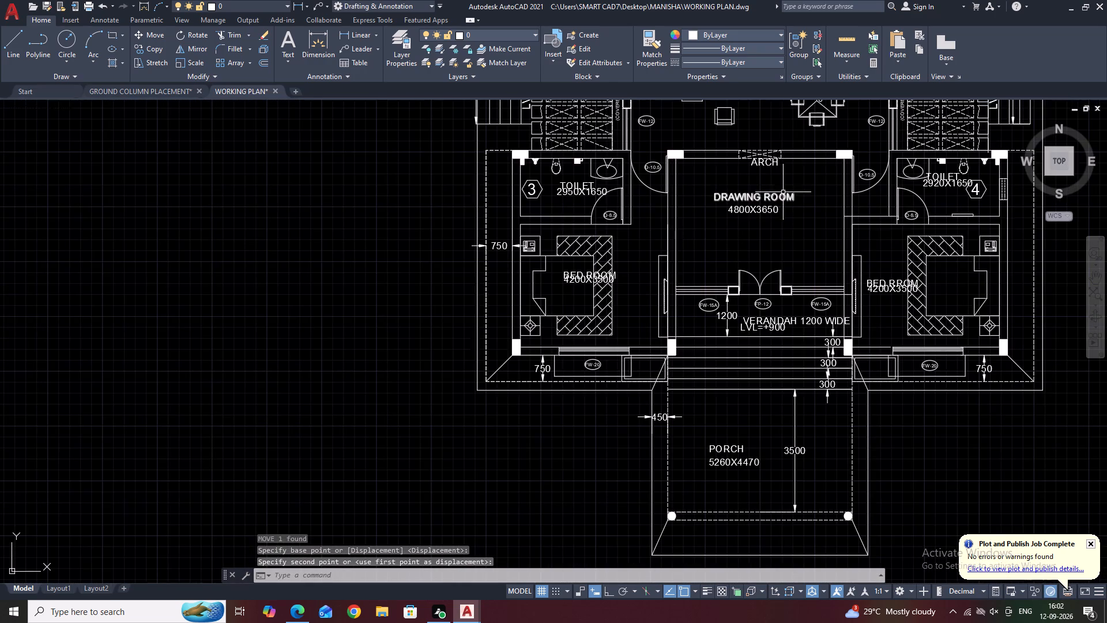
{"action": "scroll", "coordinate": [754, 324], "scroll_direction": "up", "scroll_amount": 2}
{"action": "left_click", "coordinate": [764, 312]}
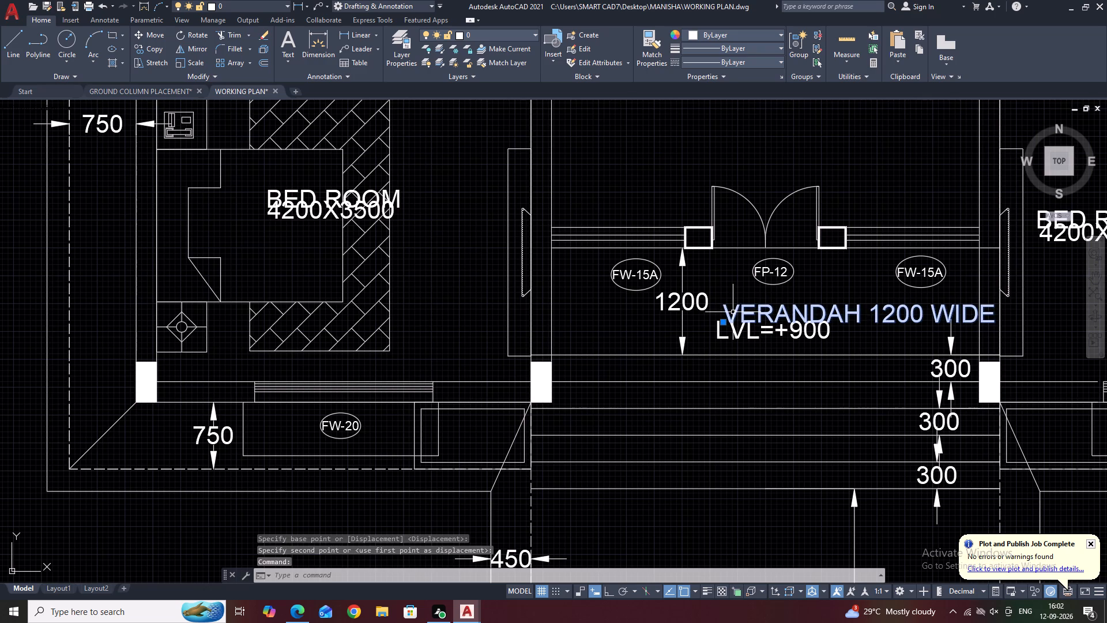
{"action": "type", "text": "M"}
{"action": "key", "text": "space"}
{"action": "left_click", "coordinate": [733, 312]}
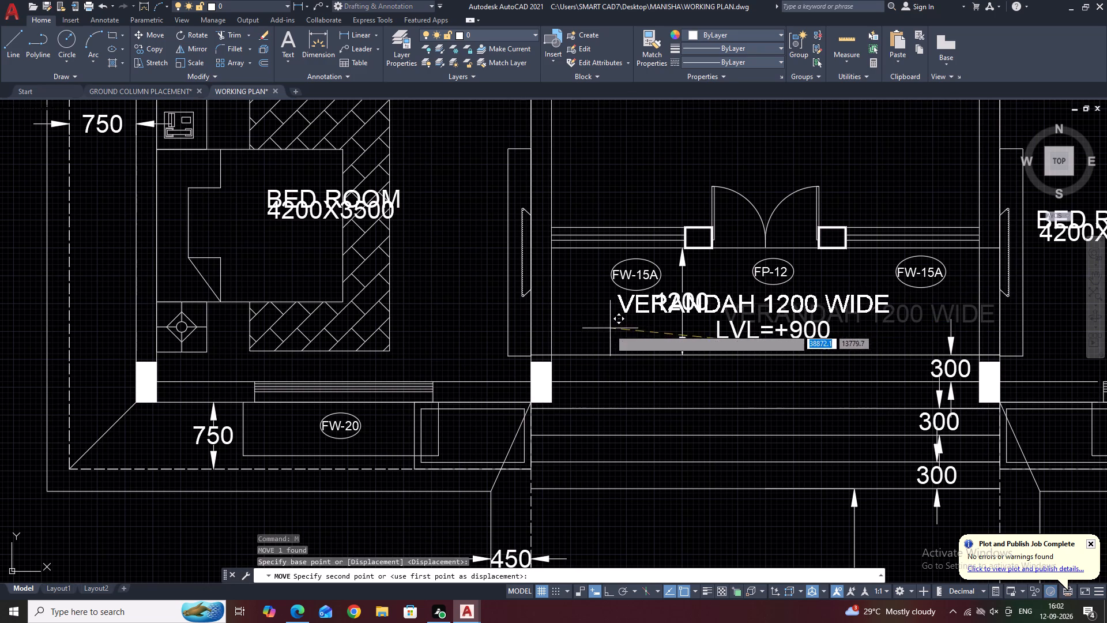
{"action": "left_click", "coordinate": [603, 340]}
Shift the verandah's 1200 dimension to its west end, bringing both extension-line origins in line with the dimension line.
{"action": "left_click", "coordinate": [684, 301]}
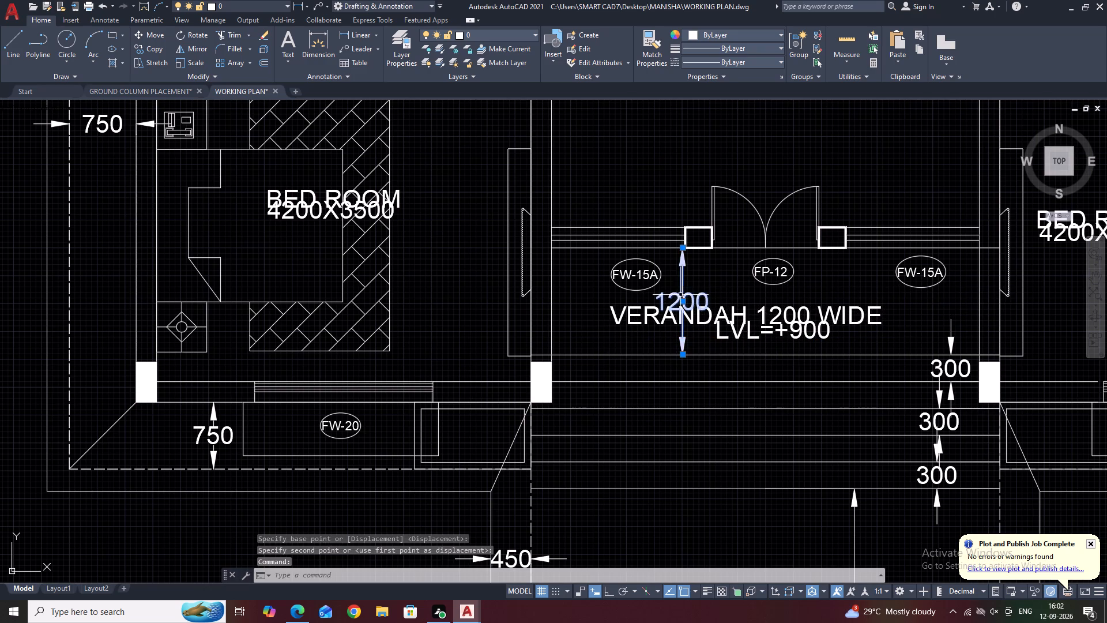
{"action": "left_click", "coordinate": [683, 301]}
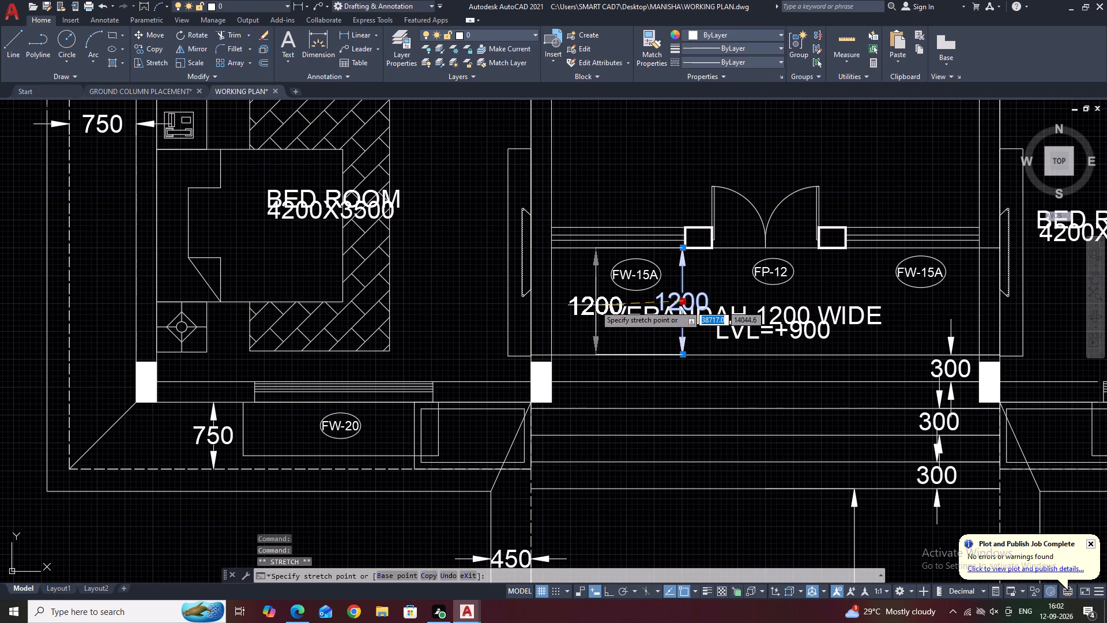
{"action": "left_click", "coordinate": [585, 306]}
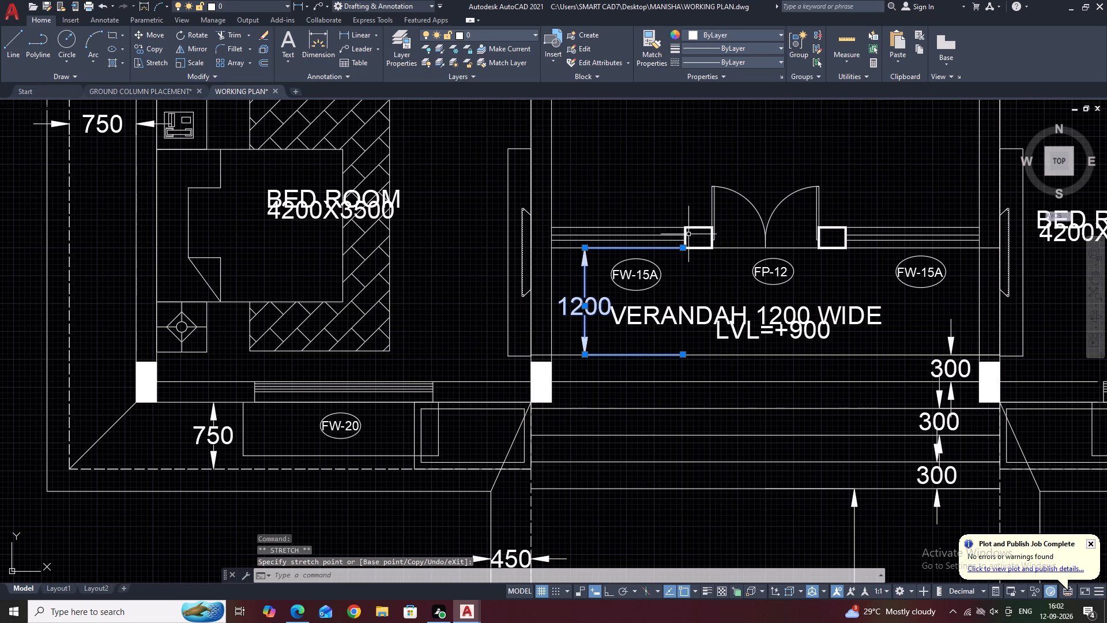
{"action": "left_click", "coordinate": [682, 248]}
{"action": "left_click", "coordinate": [582, 249]}
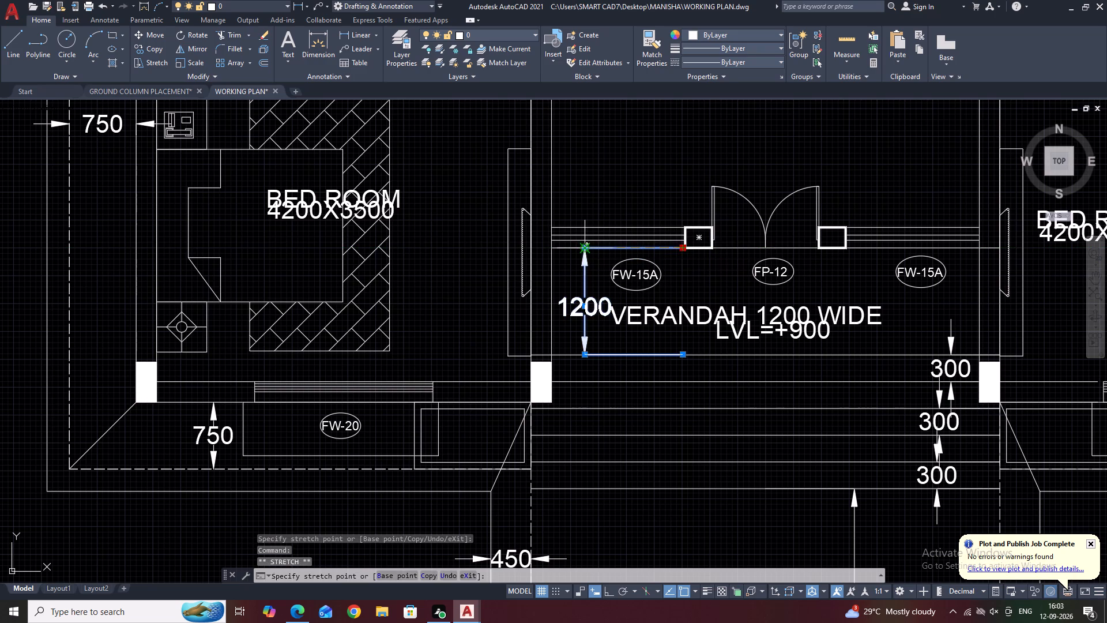
{"action": "left_click", "coordinate": [683, 354]}
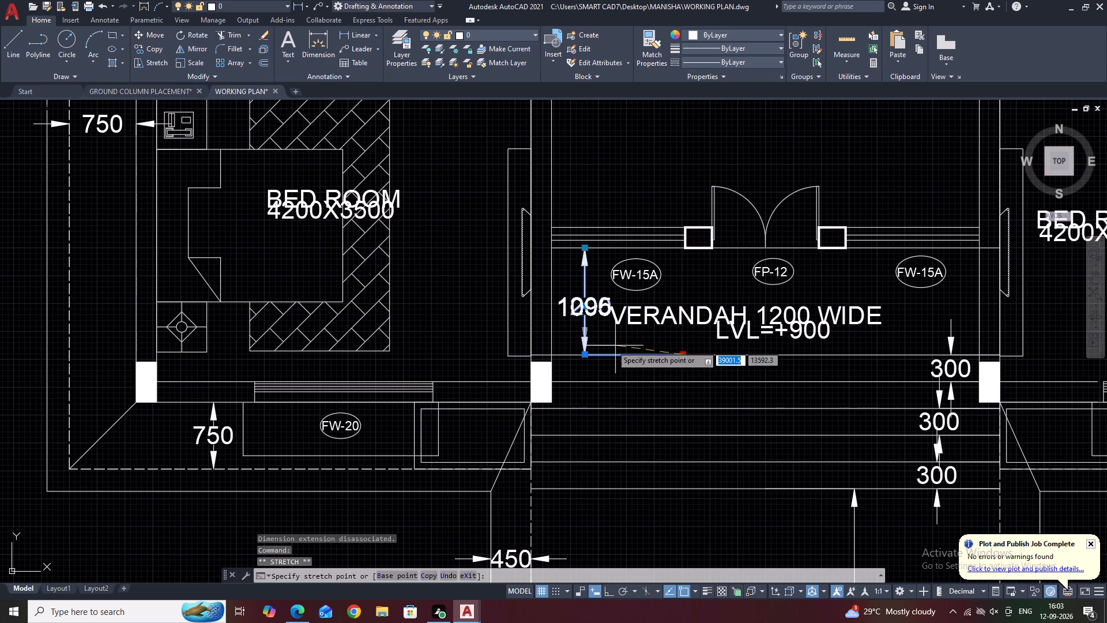
{"action": "left_click", "coordinate": [583, 355]}
{"action": "key", "text": "Escape"}
Move the LVL=+900 text down and slightly west so it sits clear below the VERANDAH 1200 WIDE label.
{"action": "middle_click_drag", "start_coordinate": [669, 325], "coordinate": [763, 321]}
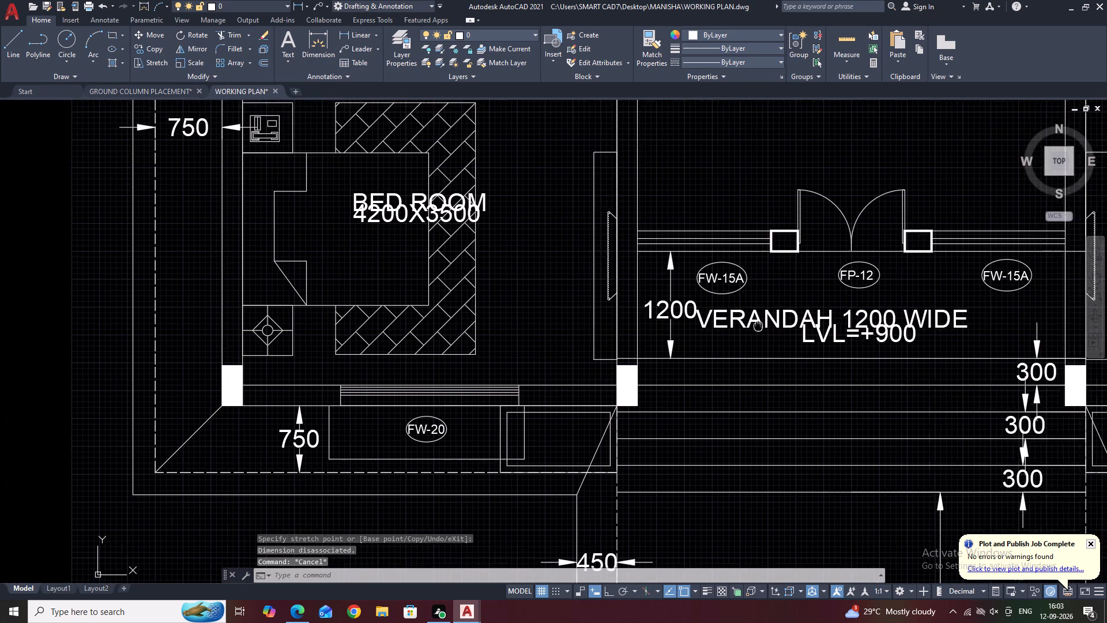
{"action": "middle_click_drag", "start_coordinate": [763, 321], "coordinate": [766, 314]}
{"action": "middle_click_drag", "start_coordinate": [857, 323], "coordinate": [747, 317]}
{"action": "scroll", "coordinate": [788, 326], "scroll_direction": "up", "scroll_amount": 2}
{"action": "left_click_drag", "start_coordinate": [871, 326], "coordinate": [862, 317]}
{"action": "left_click", "coordinate": [798, 298]}
{"action": "middle_click_drag", "start_coordinate": [908, 335], "coordinate": [741, 275]}
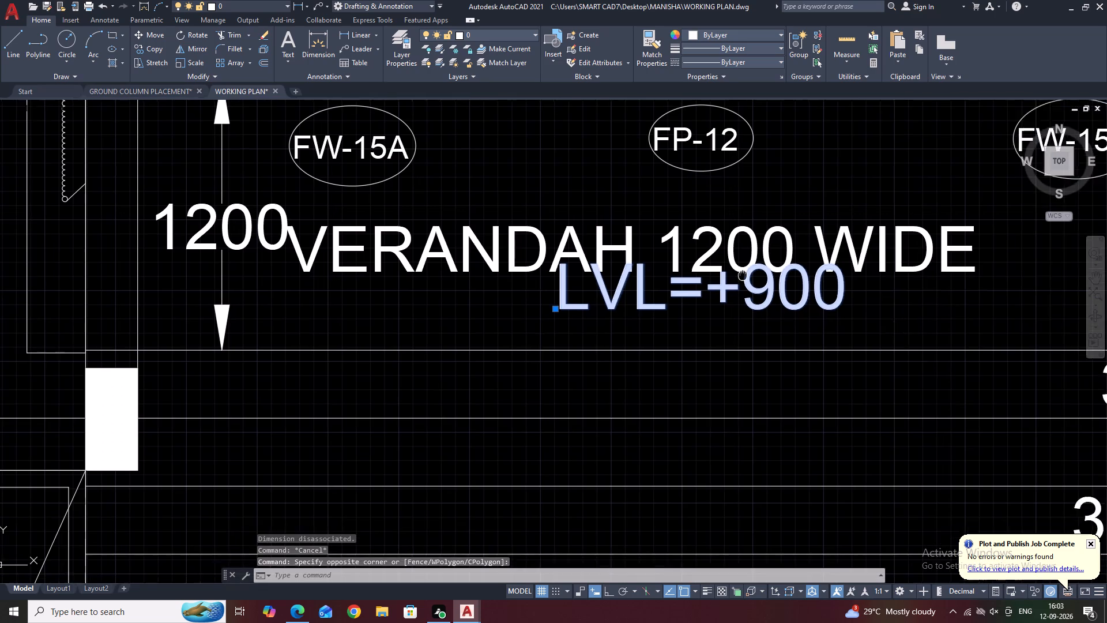
{"action": "type", "text": "M"}
{"action": "key", "text": "space"}
{"action": "left_click_drag", "start_coordinate": [733, 249], "coordinate": [735, 263]}
{"action": "left_click", "coordinate": [721, 282]}
Move the VERANDAH 1200 WIDE label slightly east, clear of the 1200 dimension and centred over LVL=+900.
{"action": "left_click", "coordinate": [811, 151]}
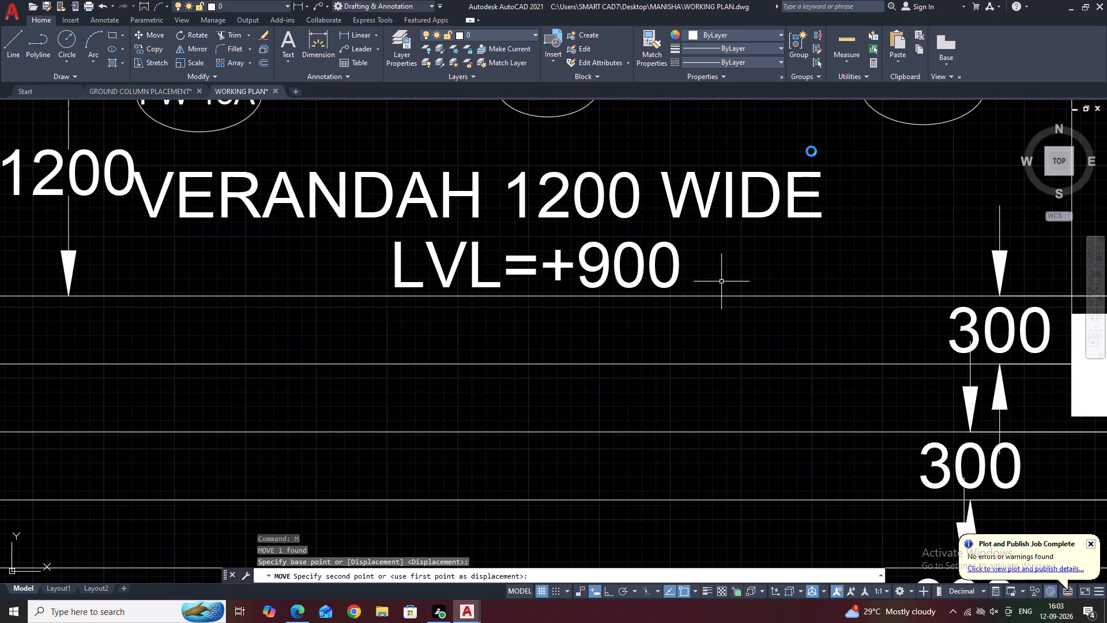
{"action": "left_click_drag", "start_coordinate": [754, 211], "coordinate": [750, 217]}
{"action": "middle_click_drag", "start_coordinate": [778, 194], "coordinate": [727, 252]}
{"action": "key", "text": "m"}
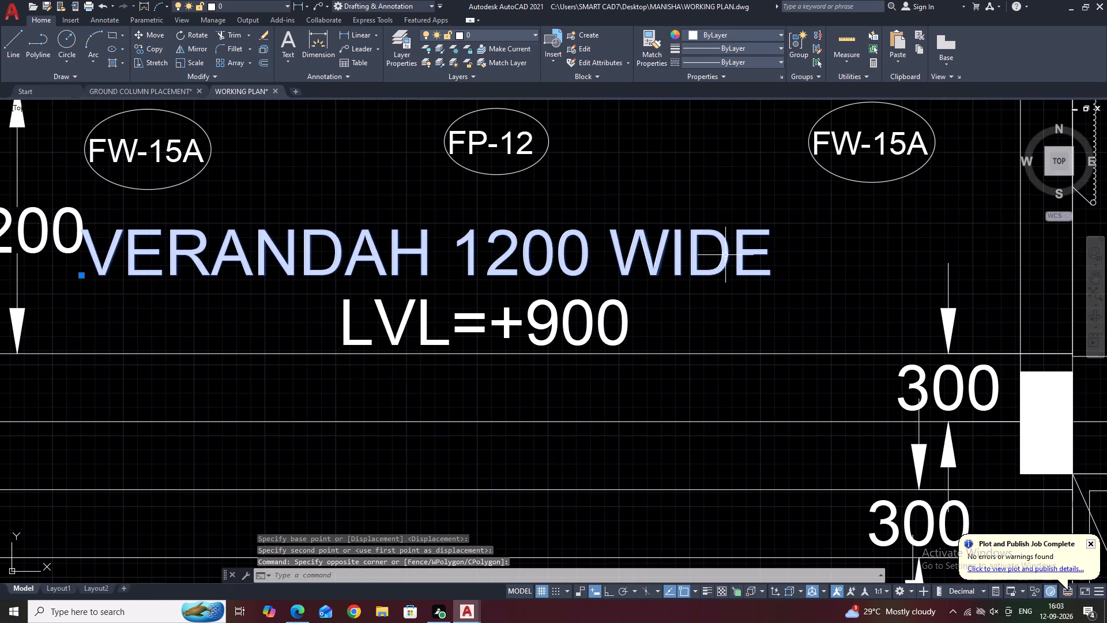
{"action": "key", "text": "space"}
{"action": "left_click", "coordinate": [792, 250]}
{"action": "left_click", "coordinate": [877, 249]}
Move the PORCH label east and slightly up, closer to the middle of the porch.
{"action": "scroll", "coordinate": [697, 232], "scroll_direction": "down", "scroll_amount": 3}
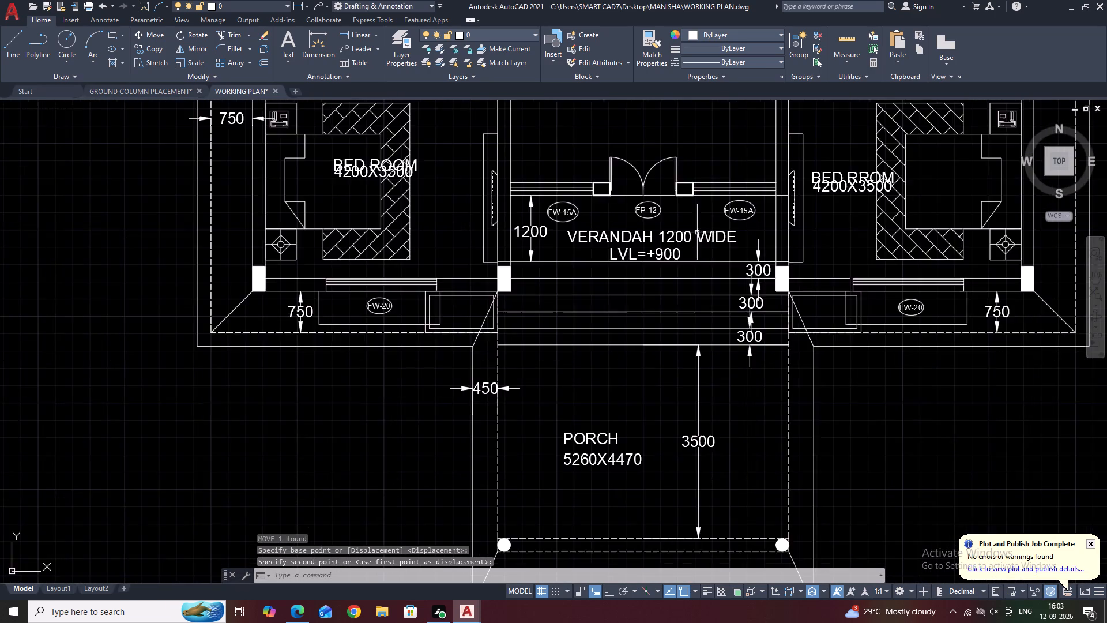
{"action": "scroll", "coordinate": [774, 298], "scroll_direction": "down", "scroll_amount": 1}
{"action": "middle_click_drag", "start_coordinate": [787, 306], "coordinate": [831, 242]}
{"action": "scroll", "coordinate": [743, 317], "scroll_direction": "up", "scroll_amount": 3}
{"action": "left_click", "coordinate": [735, 283]}
{"action": "left_click", "coordinate": [585, 337]}
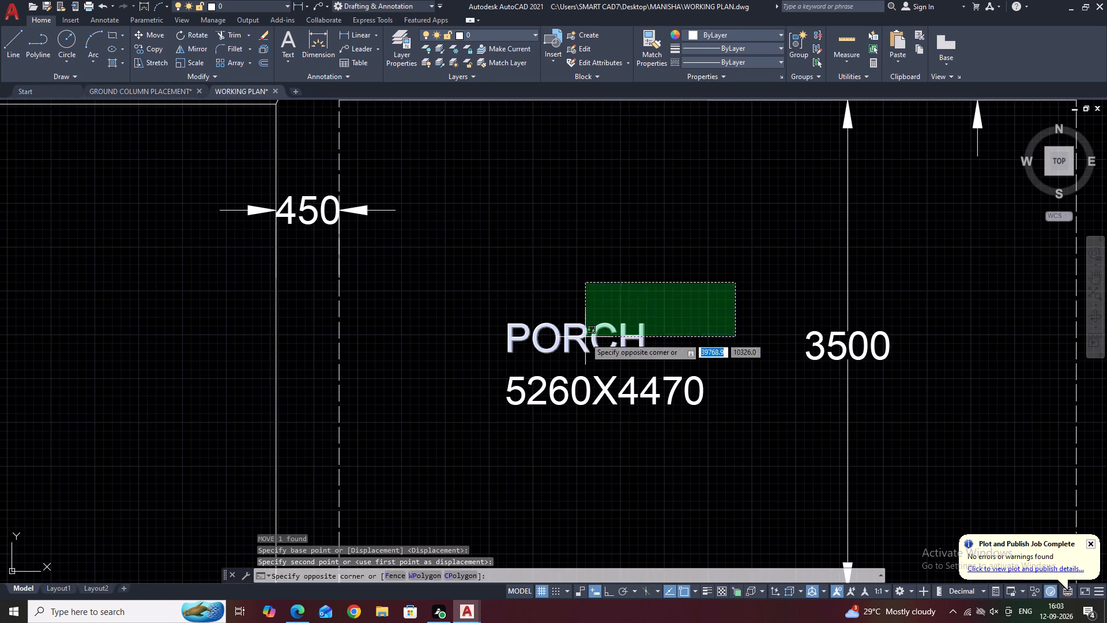
{"action": "middle_click_drag", "start_coordinate": [699, 328], "coordinate": [710, 280]}
{"action": "key", "text": "m"}
{"action": "key", "text": "space"}
{"action": "left_click_drag", "start_coordinate": [672, 241], "coordinate": [681, 241]}
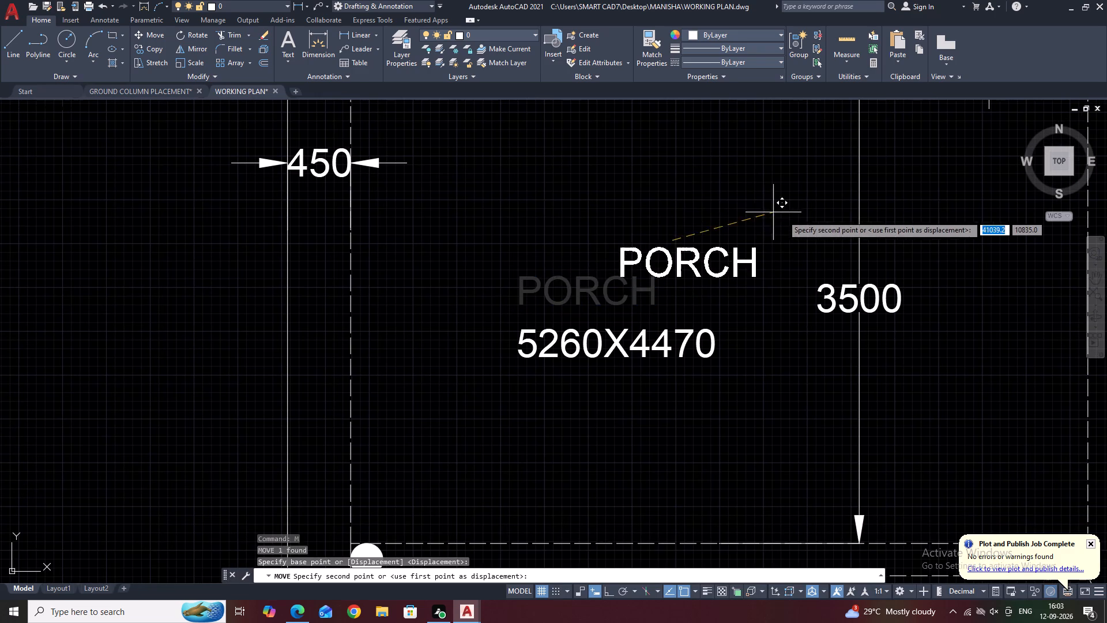
{"action": "left_click", "coordinate": [785, 216]}
Move the 5260X4470 size text east and slightly up so it is centred below the PORCH label.
{"action": "left_click", "coordinate": [733, 388]}
{"action": "left_click", "coordinate": [553, 303]}
{"action": "middle_click_drag", "start_coordinate": [671, 331], "coordinate": [709, 439]}
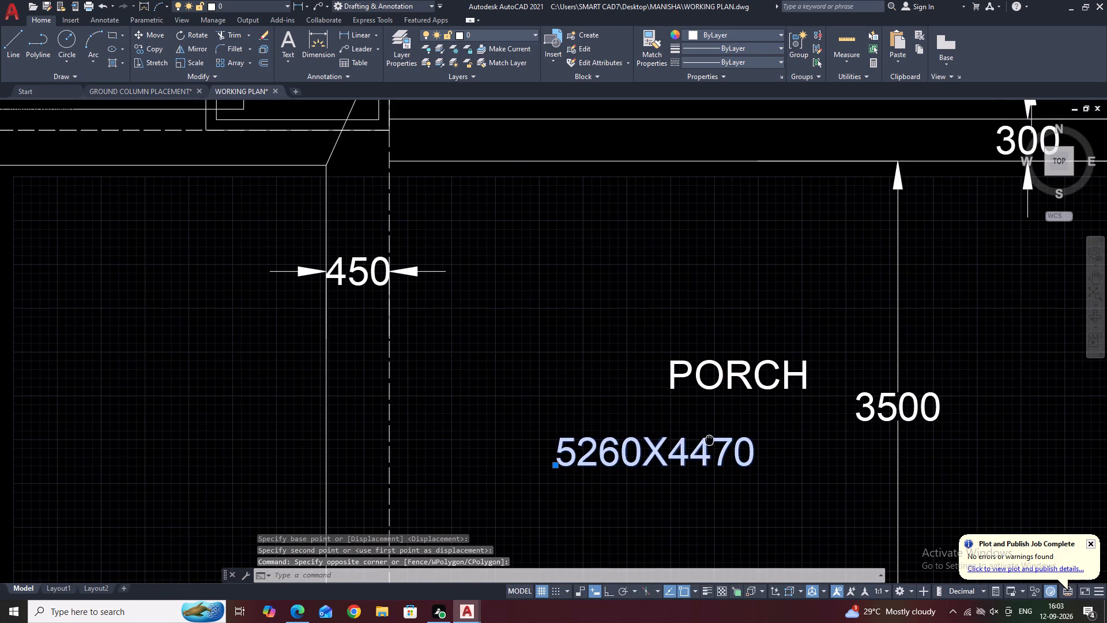
{"action": "middle_click_drag", "start_coordinate": [709, 439], "coordinate": [696, 438]}
{"action": "type", "text": "M"}
{"action": "key", "text": "space"}
{"action": "left_click_drag", "start_coordinate": [668, 416], "coordinate": [679, 412]}
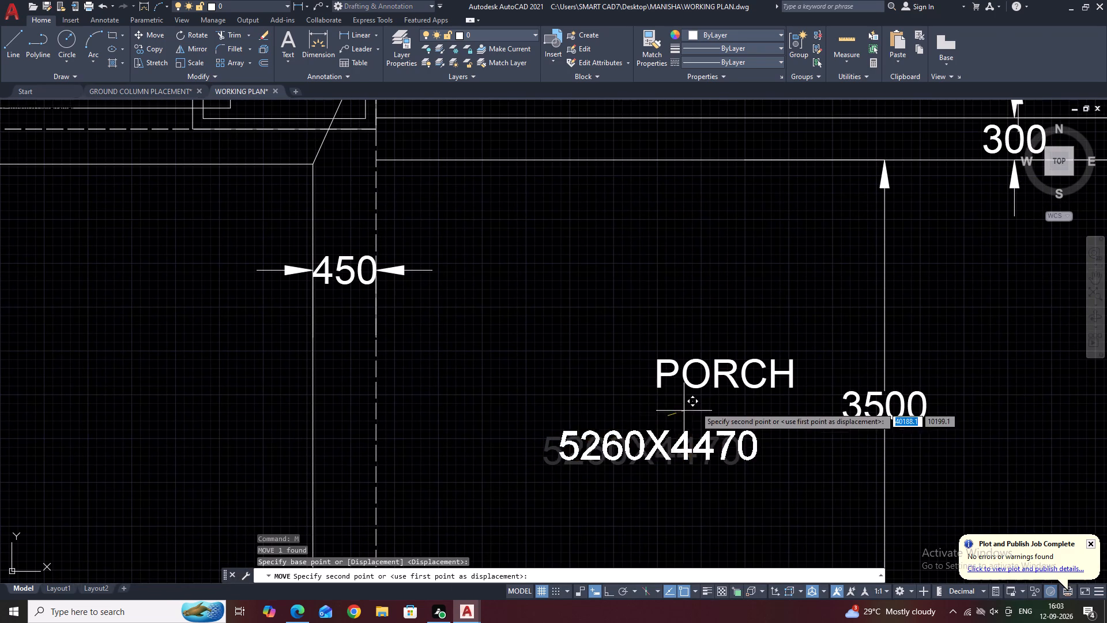
{"action": "left_click", "coordinate": [755, 388]}
Move the BED ROOM label below toilet 3 off the bed into the clear space northeast of the hatched rug.
{"action": "scroll", "coordinate": [695, 328], "scroll_direction": "down", "scroll_amount": 3}
{"action": "middle_click_drag", "start_coordinate": [637, 282], "coordinate": [668, 389]}
{"action": "middle_click_drag", "start_coordinate": [528, 282], "coordinate": [637, 354]}
{"action": "scroll", "coordinate": [682, 369], "scroll_direction": "up", "scroll_amount": 3}
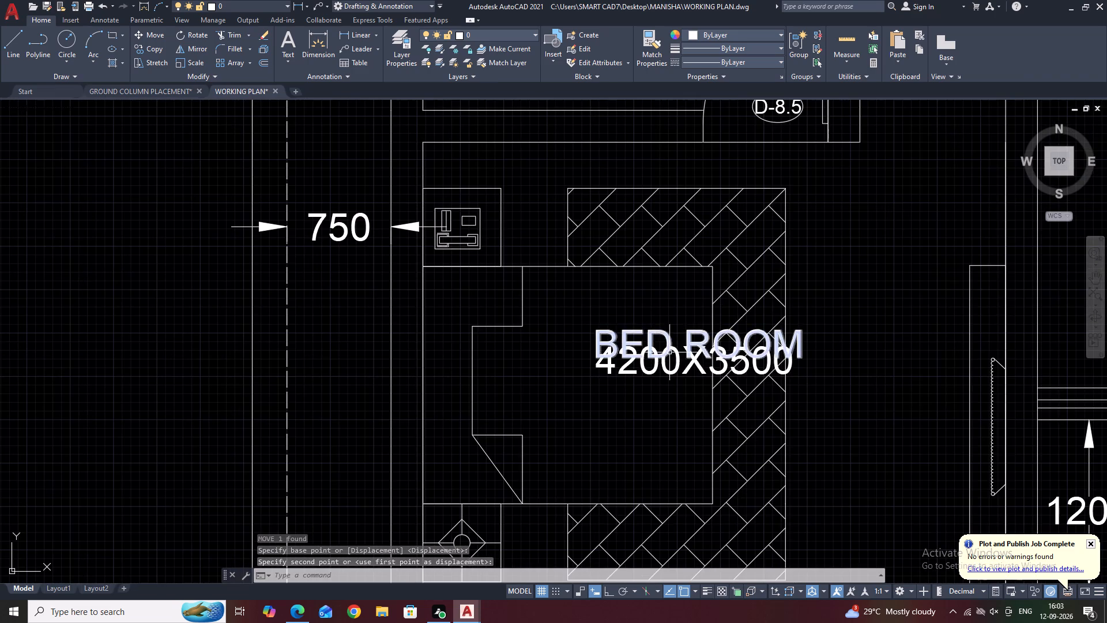
{"action": "left_click", "coordinate": [664, 340]}
{"action": "middle_click_drag", "start_coordinate": [562, 355], "coordinate": [694, 392]}
{"action": "left_click", "coordinate": [692, 366]}
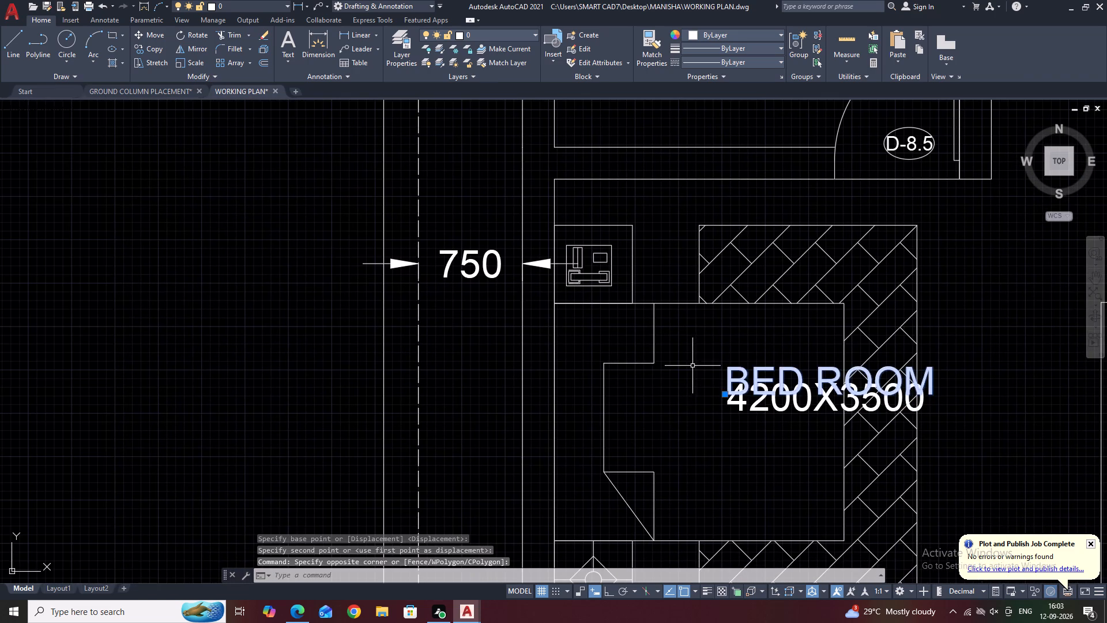
{"action": "middle_click_drag", "start_coordinate": [743, 442], "coordinate": [792, 419]}
{"action": "key", "text": "m"}
{"action": "key", "text": "space"}
{"action": "left_click", "coordinate": [820, 356]}
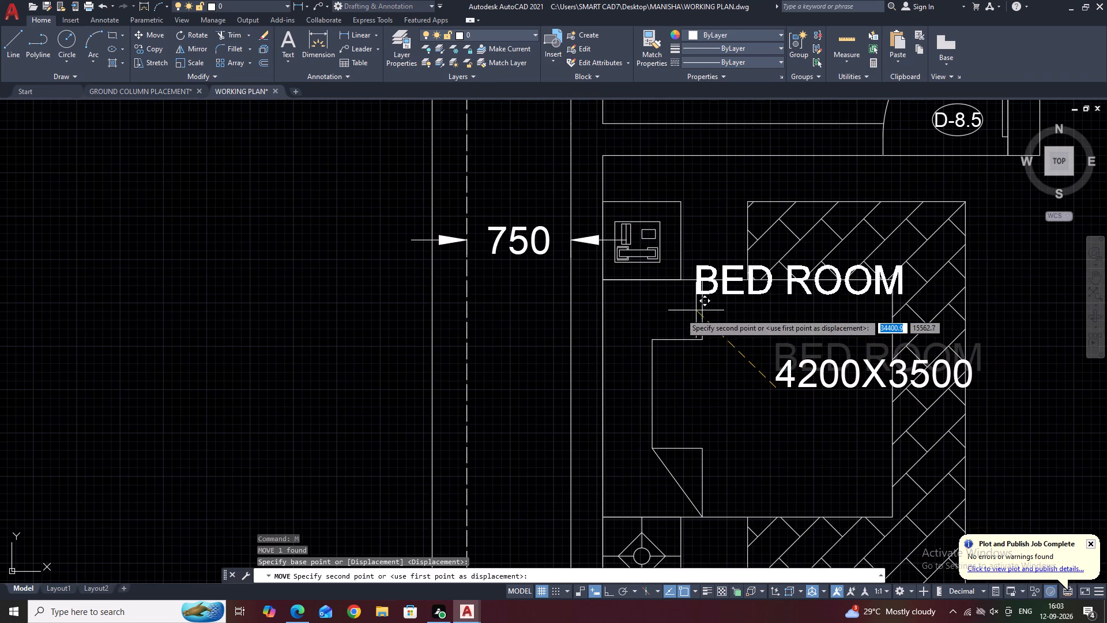
{"action": "scroll", "coordinate": [650, 325], "scroll_direction": "down", "scroll_amount": 2}
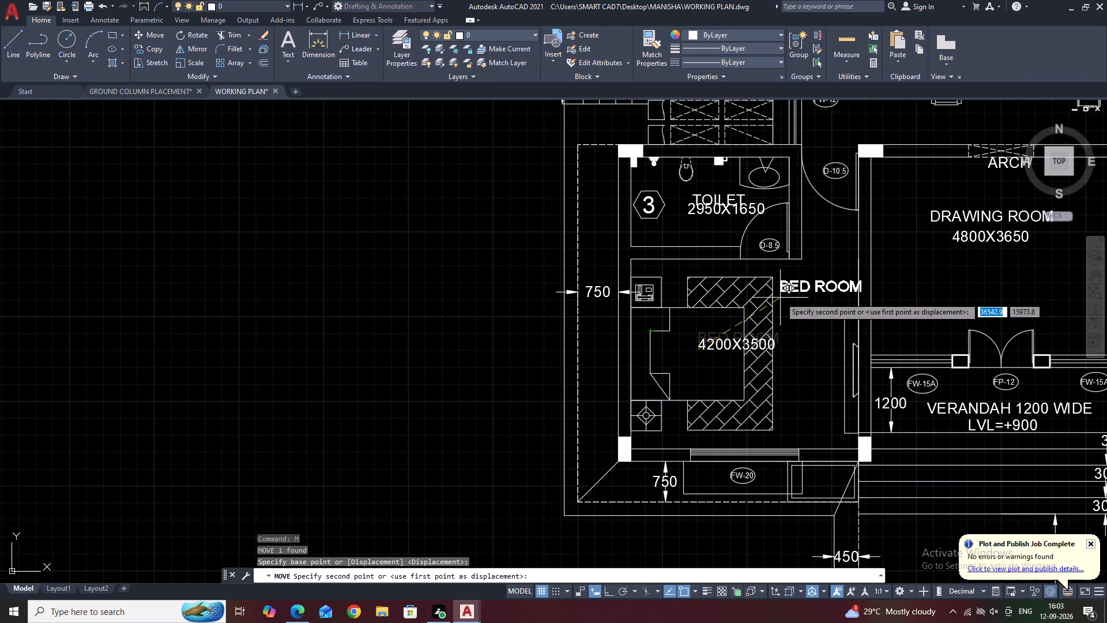
{"action": "scroll", "coordinate": [774, 289], "scroll_direction": "up", "scroll_amount": 1}
{"action": "left_click", "coordinate": [774, 279]}
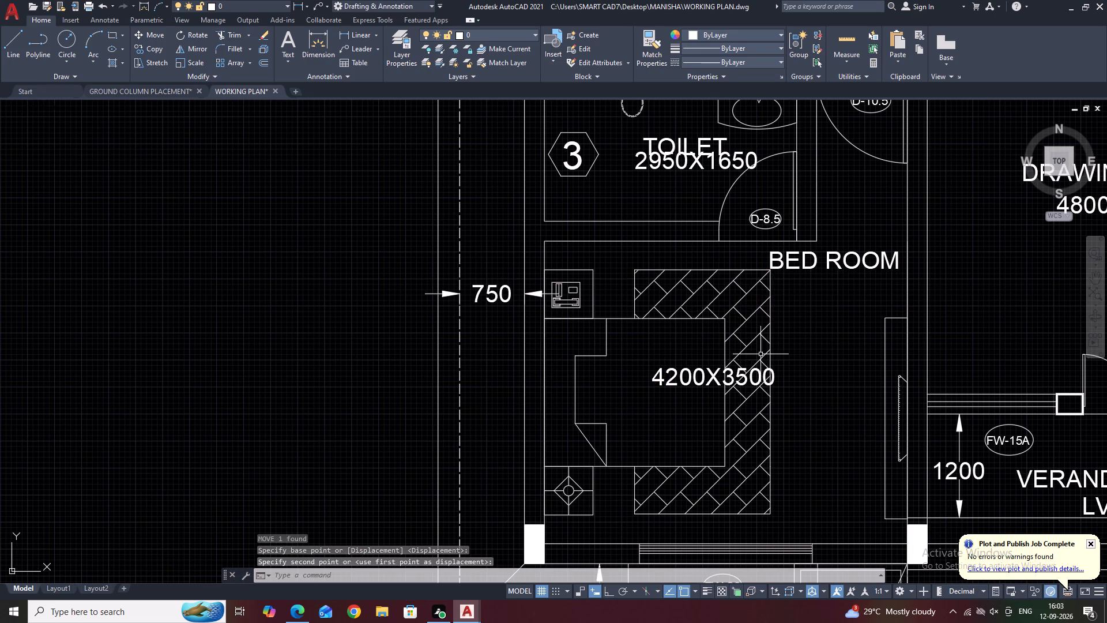
Move the 4200X3500 size text off the bed to sit directly below the relocated BED ROOM label.
{"action": "left_click", "coordinate": [678, 376]}
{"action": "key", "text": "m"}
{"action": "key", "text": "space"}
{"action": "left_click", "coordinate": [674, 386]}
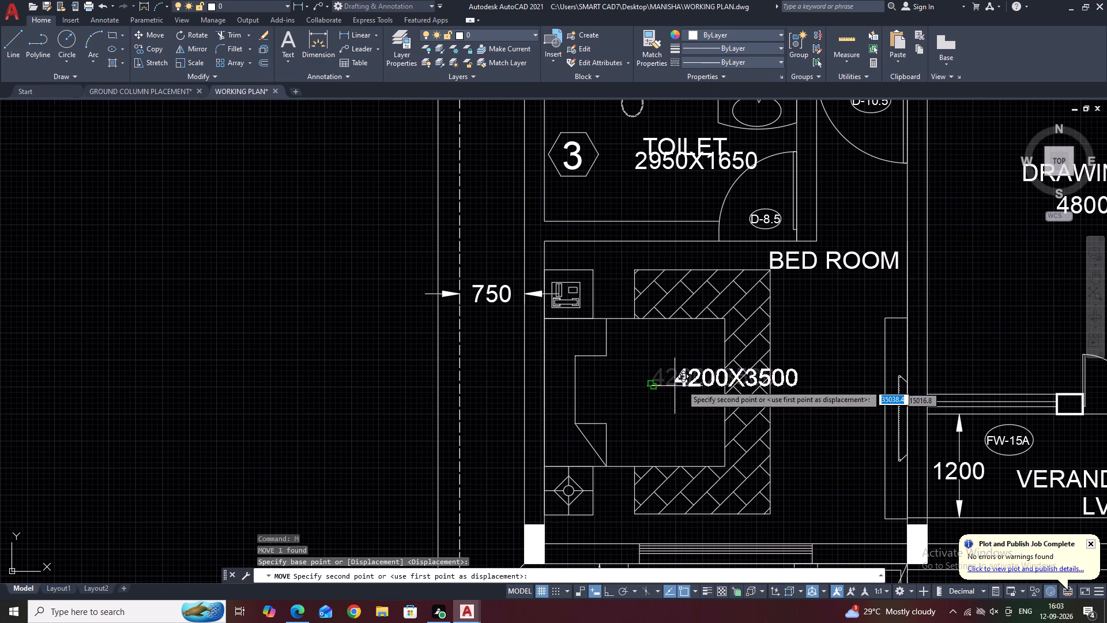
{"action": "left_click", "coordinate": [775, 296]}
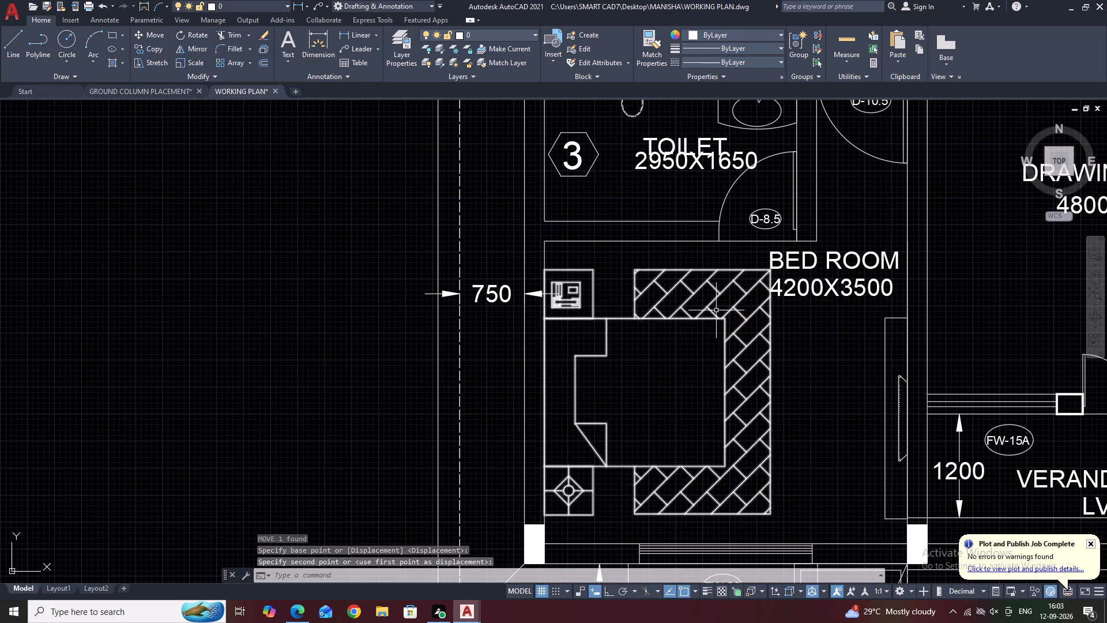
Move the 4200X3500 size text slightly east and up, closer beneath the BED ROOM label south of toilet 3.
{"action": "middle_click_drag", "start_coordinate": [905, 285], "coordinate": [865, 318]}
{"action": "scroll", "coordinate": [795, 312], "scroll_direction": "up", "scroll_amount": 2}
{"action": "left_click", "coordinate": [847, 368]}
{"action": "left_click", "coordinate": [711, 306]}
{"action": "middle_click_drag", "start_coordinate": [784, 314], "coordinate": [574, 311]}
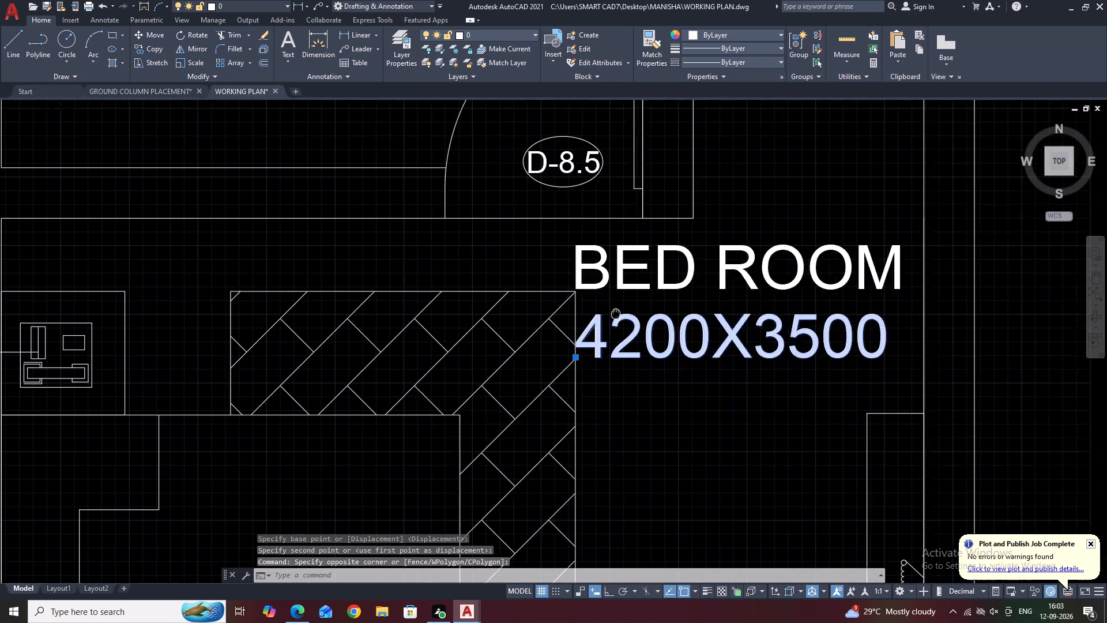
{"action": "middle_click_drag", "start_coordinate": [574, 311], "coordinate": [529, 303]}
{"action": "type", "text": "M"}
{"action": "key", "text": "space"}
{"action": "left_click", "coordinate": [534, 334]}
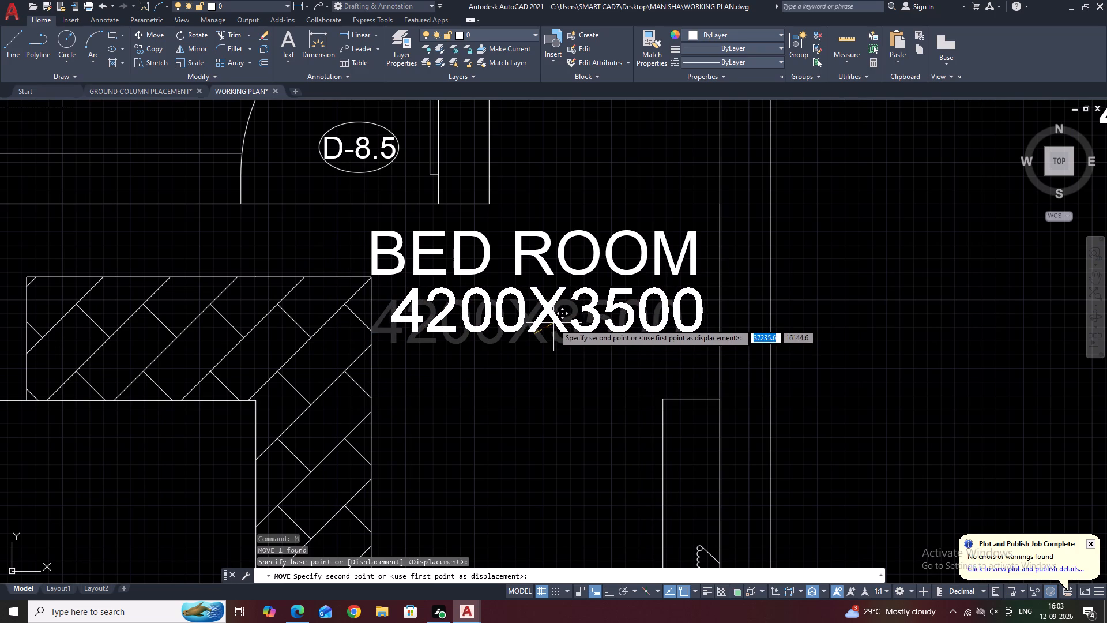
{"action": "left_click", "coordinate": [552, 323]}
Move toilet 3's 2950X1650 size text southwest, clear of the TOILET label and the door swing.
{"action": "scroll", "coordinate": [617, 318], "scroll_direction": "down", "scroll_amount": 3}
{"action": "middle_click_drag", "start_coordinate": [618, 278], "coordinate": [652, 348]}
{"action": "middle_click_drag", "start_coordinate": [517, 301], "coordinate": [589, 367]}
{"action": "scroll", "coordinate": [623, 386], "scroll_direction": "up", "scroll_amount": 2}
{"action": "left_click", "coordinate": [620, 372]}
{"action": "left_click", "coordinate": [575, 376]}
{"action": "middle_click_drag", "start_coordinate": [657, 404], "coordinate": [672, 284]}
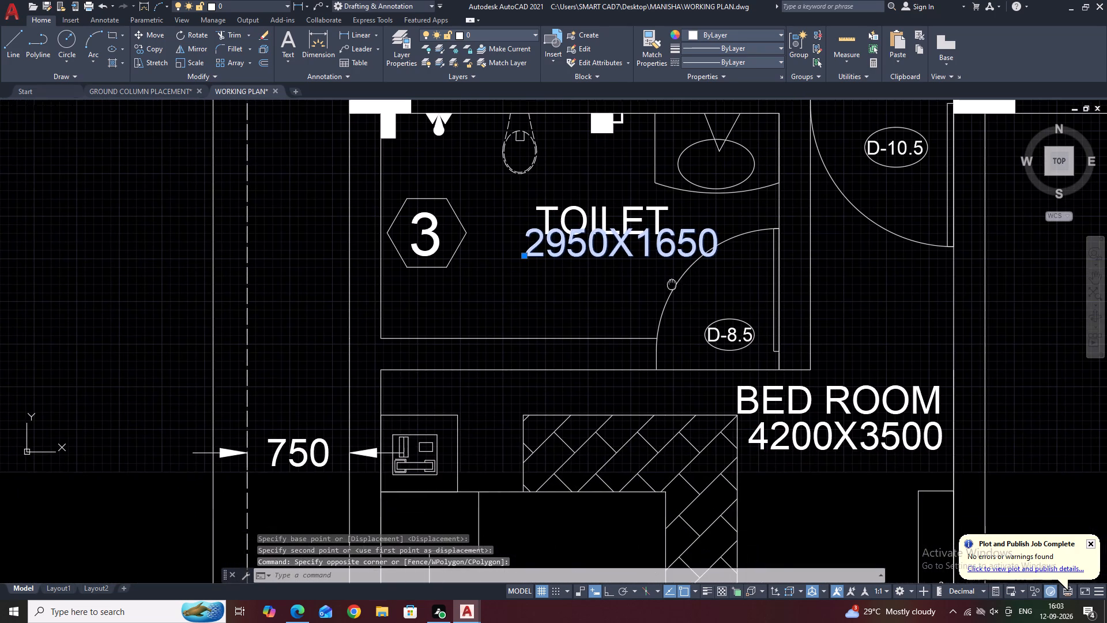
{"action": "key", "text": "m"}
{"action": "left_click", "coordinate": [641, 258]}
{"action": "left_click", "coordinate": [594, 262]}
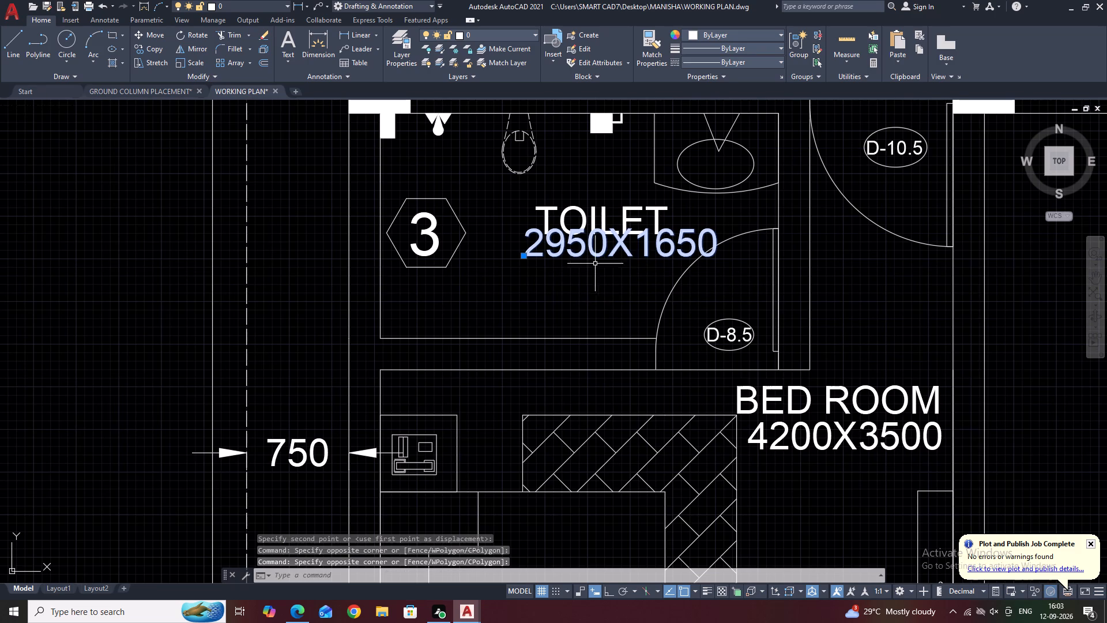
{"action": "key", "text": "m"}
{"action": "key", "text": "space"}
{"action": "left_click", "coordinate": [588, 268]}
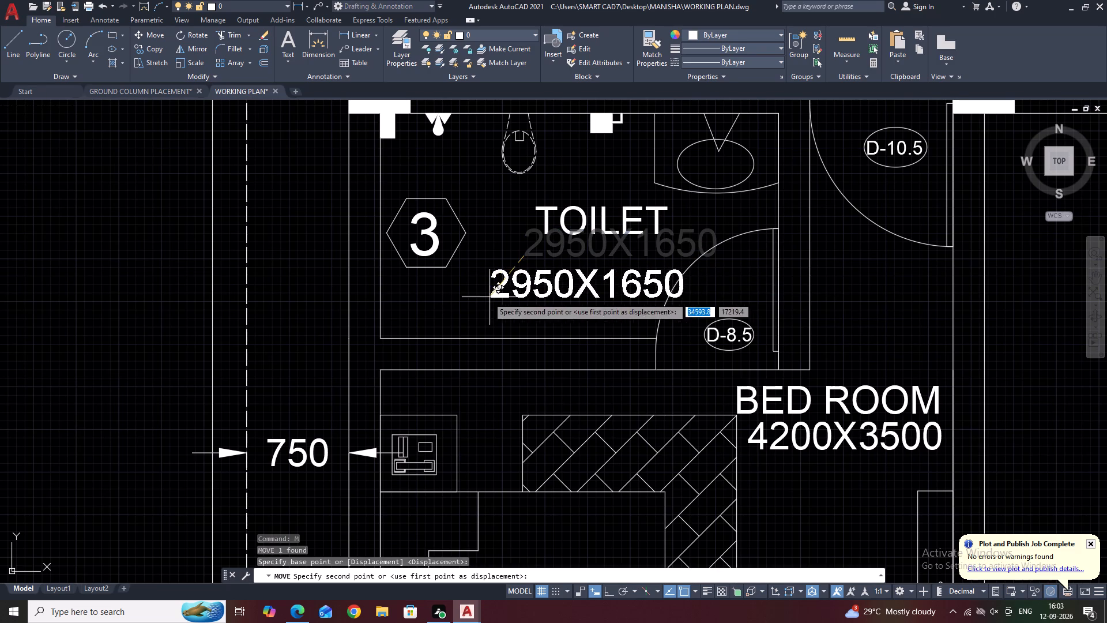
{"action": "left_click", "coordinate": [468, 309]}
Move toilet 3's TOILET label southwest so it sits centred just above the 2950X1650 size text.
{"action": "left_click_drag", "start_coordinate": [628, 253], "coordinate": [619, 245]}
{"action": "left_click", "coordinate": [558, 211]}
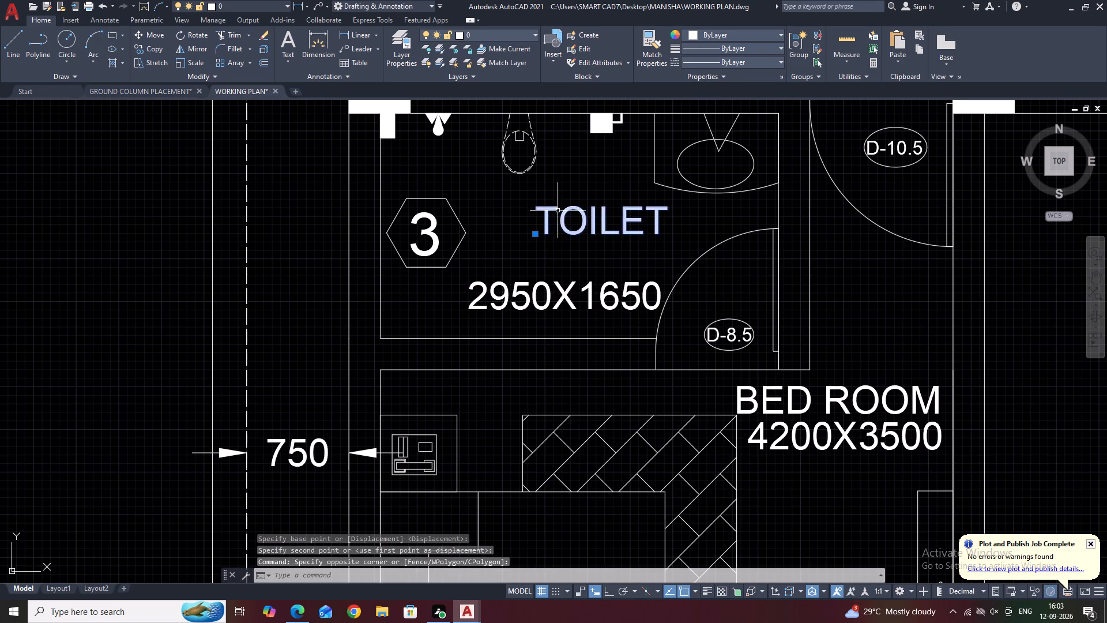
{"action": "middle_click_drag", "start_coordinate": [579, 228], "coordinate": [657, 324]}
{"action": "key", "text": "m"}
{"action": "key", "text": "space"}
{"action": "left_click_drag", "start_coordinate": [724, 320], "coordinate": [709, 320]}
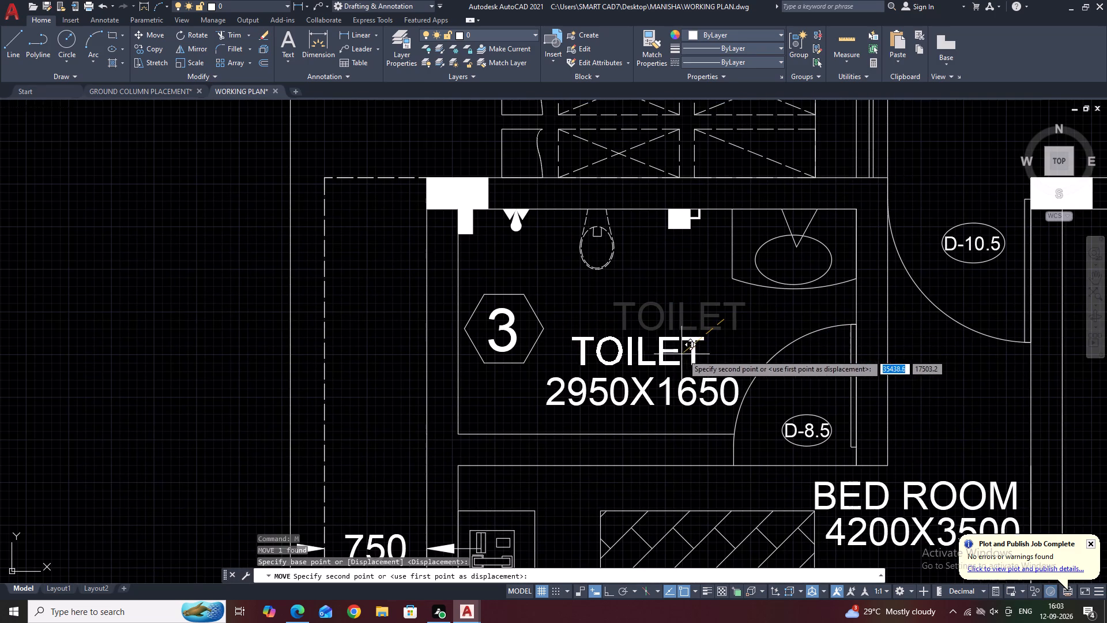
{"action": "left_click", "coordinate": [683, 354]}
Look over the whole floor plan from the upper rooms to the porch for remaining labels and details needing adjustment.
{"action": "scroll", "coordinate": [699, 316], "scroll_direction": "down", "scroll_amount": 3}
{"action": "middle_click_drag", "start_coordinate": [724, 307], "coordinate": [724, 371]}
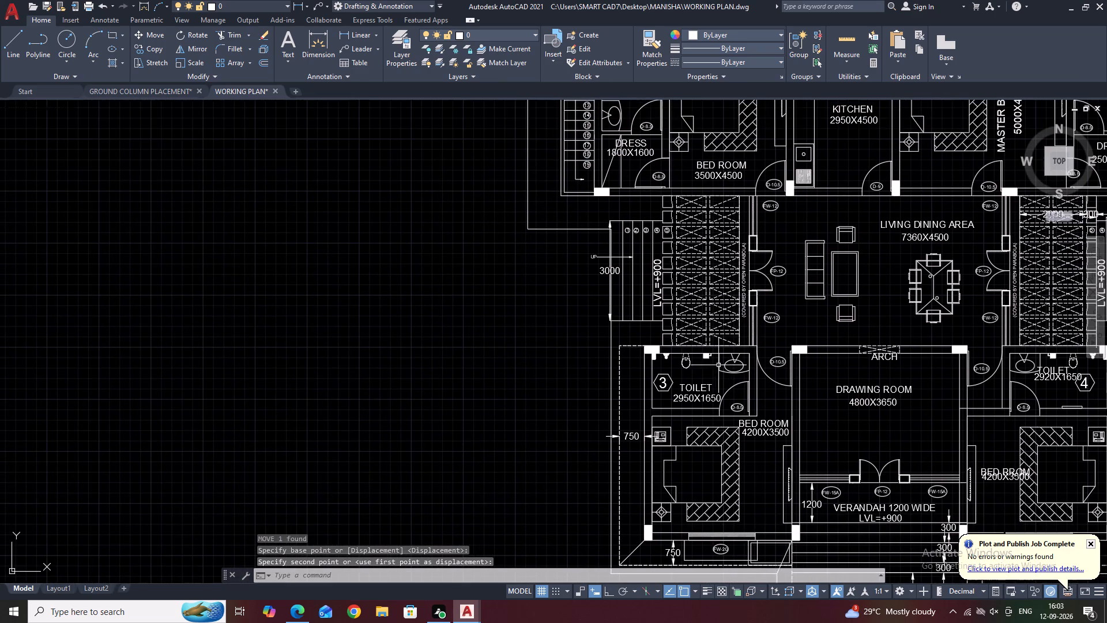
{"action": "middle_click_drag", "start_coordinate": [708, 197], "coordinate": [698, 328]}
{"action": "middle_click_drag", "start_coordinate": [886, 269], "coordinate": [743, 211]}
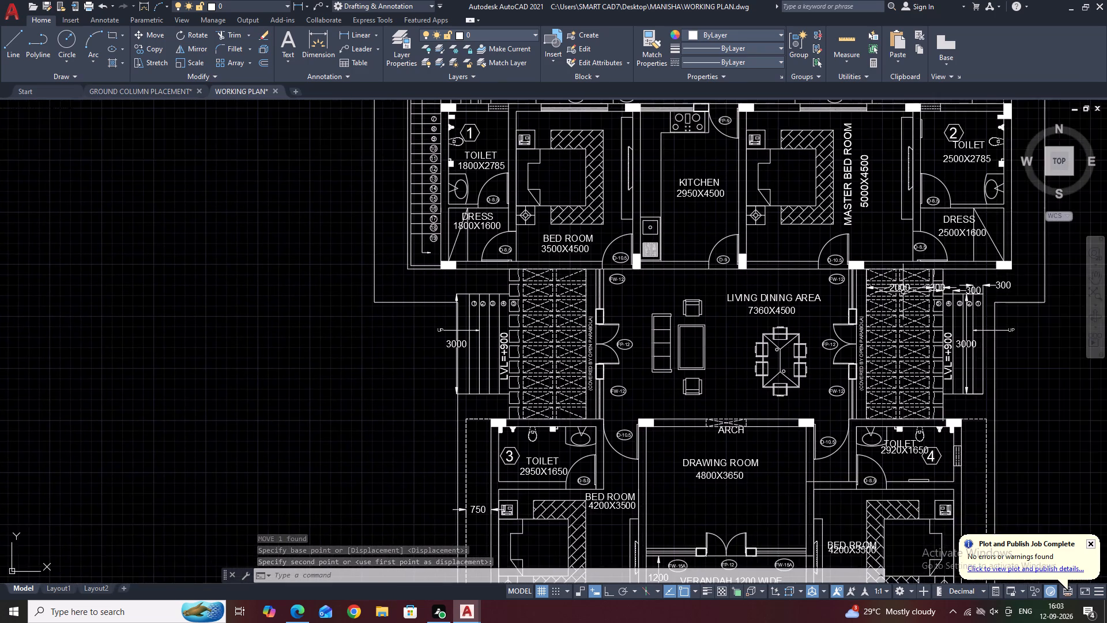
{"action": "middle_click_drag", "start_coordinate": [924, 296], "coordinate": [759, 220]}
{"action": "scroll", "coordinate": [759, 218], "scroll_direction": "down", "scroll_amount": 1}
{"action": "middle_click_drag", "start_coordinate": [808, 294], "coordinate": [854, 318]}
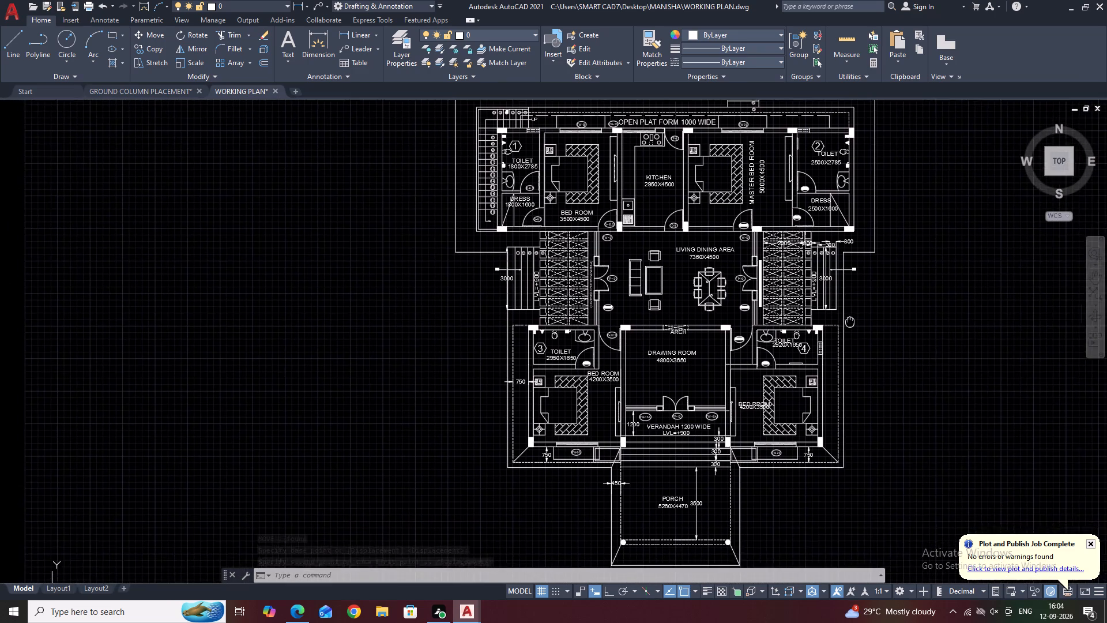
{"action": "middle_click_drag", "start_coordinate": [854, 318], "coordinate": [859, 309]}
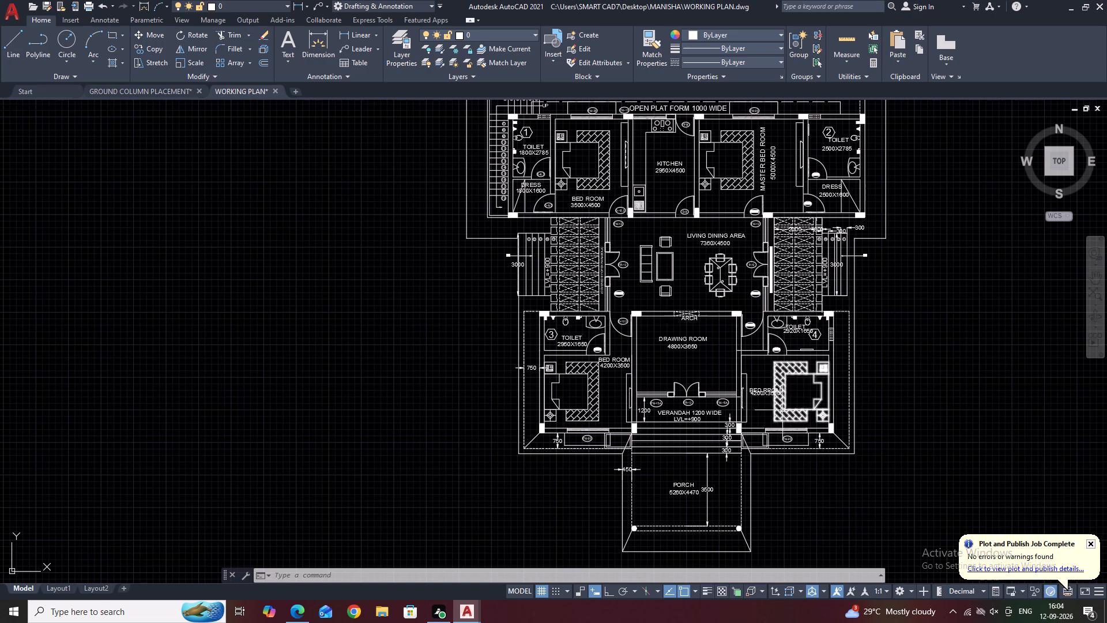
{"action": "middle_click_drag", "start_coordinate": [818, 395], "coordinate": [849, 448]}
{"action": "middle_click_drag", "start_coordinate": [929, 449], "coordinate": [861, 344]}
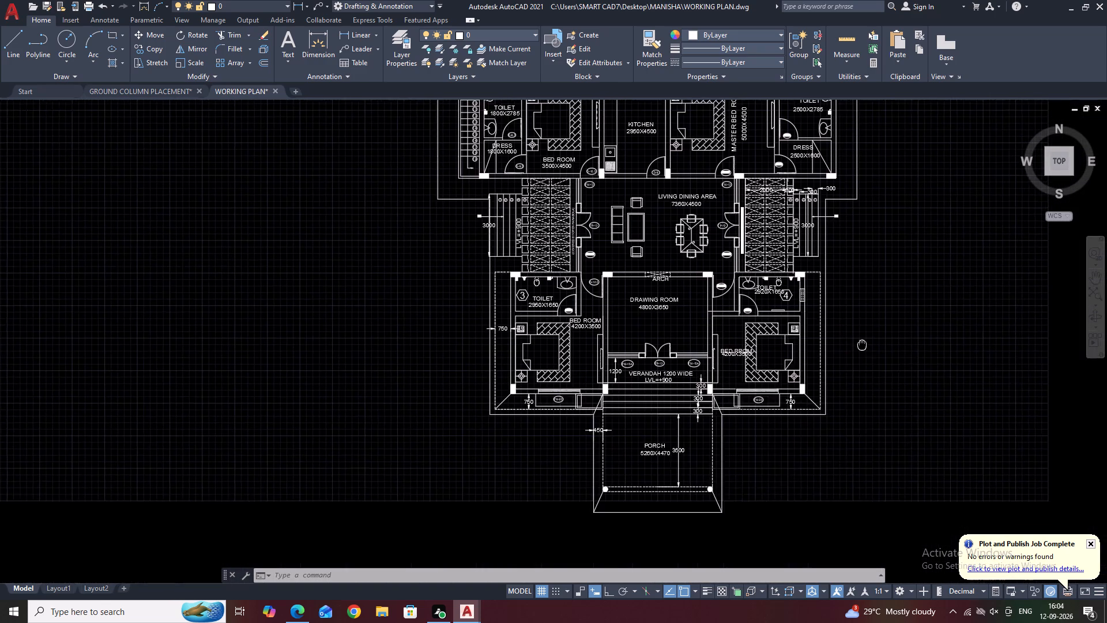
{"action": "middle_click_drag", "start_coordinate": [828, 204], "coordinate": [811, 351]}
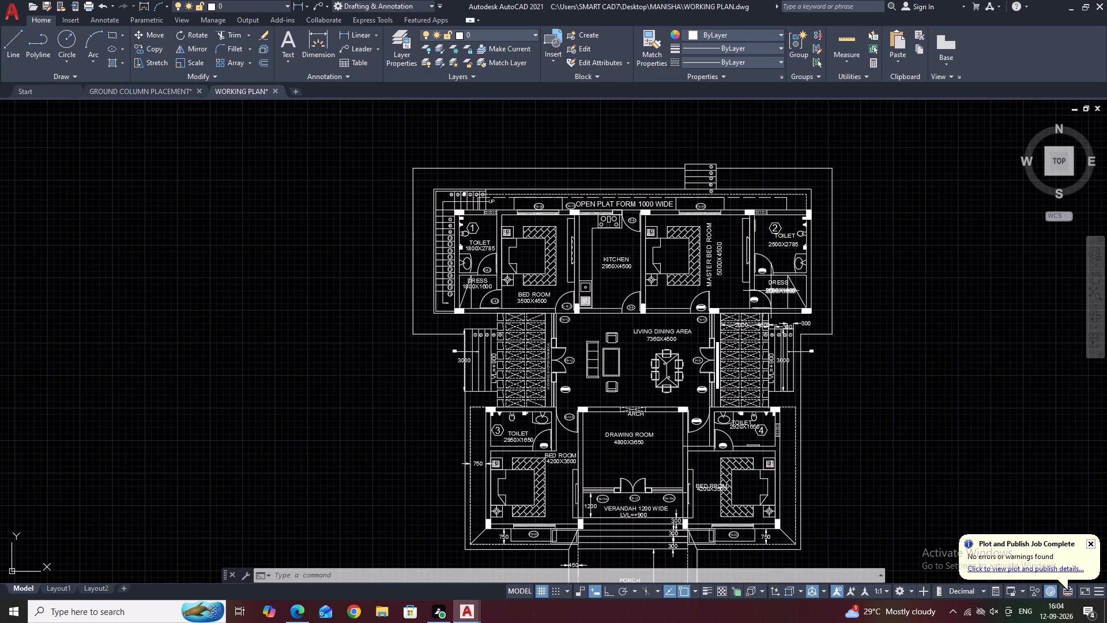
{"action": "middle_click_drag", "start_coordinate": [863, 343], "coordinate": [865, 292]}
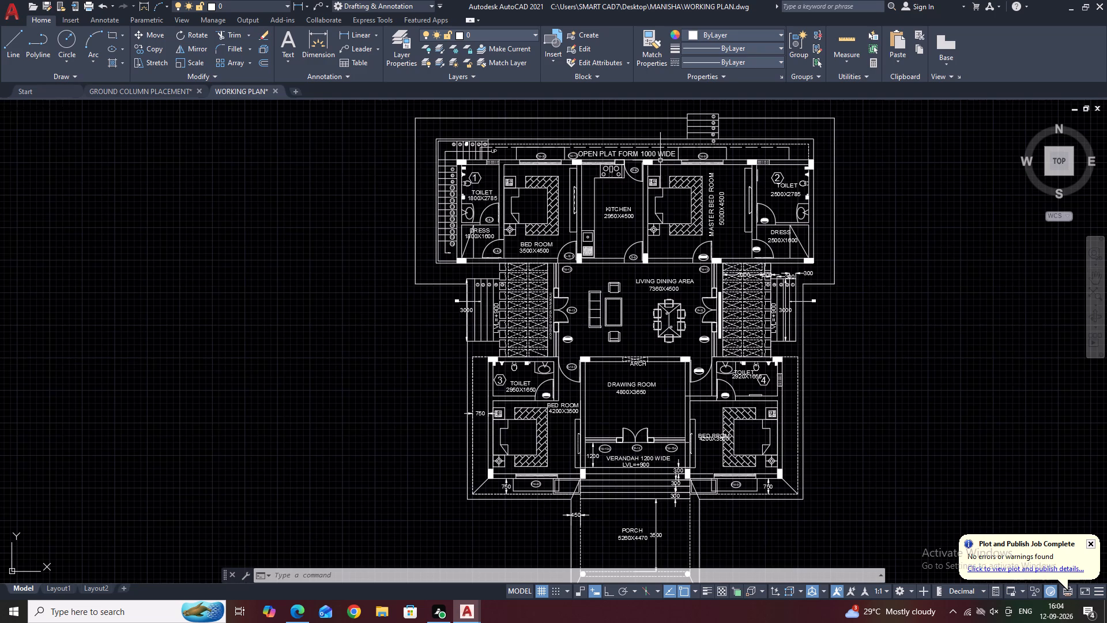
Move the numbered entrance steps 1 to 5 north of the open platform west, in line with the kitchen door.
{"action": "middle_click_drag", "start_coordinate": [661, 155], "coordinate": [688, 227]}
{"action": "scroll", "coordinate": [699, 186], "scroll_direction": "up", "scroll_amount": 1}
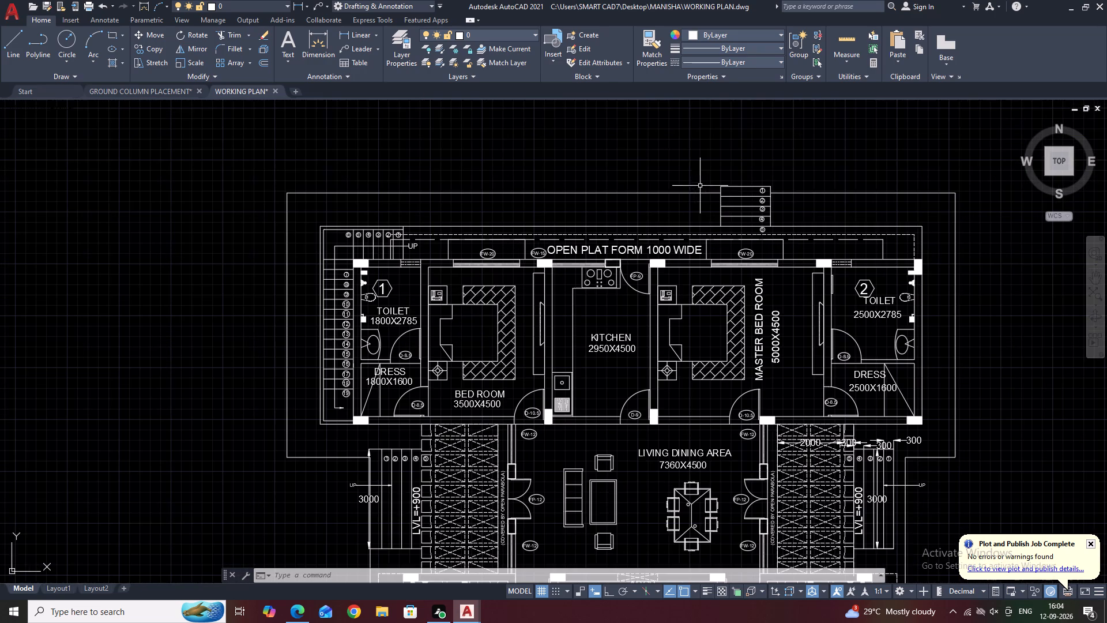
{"action": "left_click", "coordinate": [705, 161]}
{"action": "left_click", "coordinate": [789, 237]}
{"action": "middle_click_drag", "start_coordinate": [717, 217], "coordinate": [787, 242]}
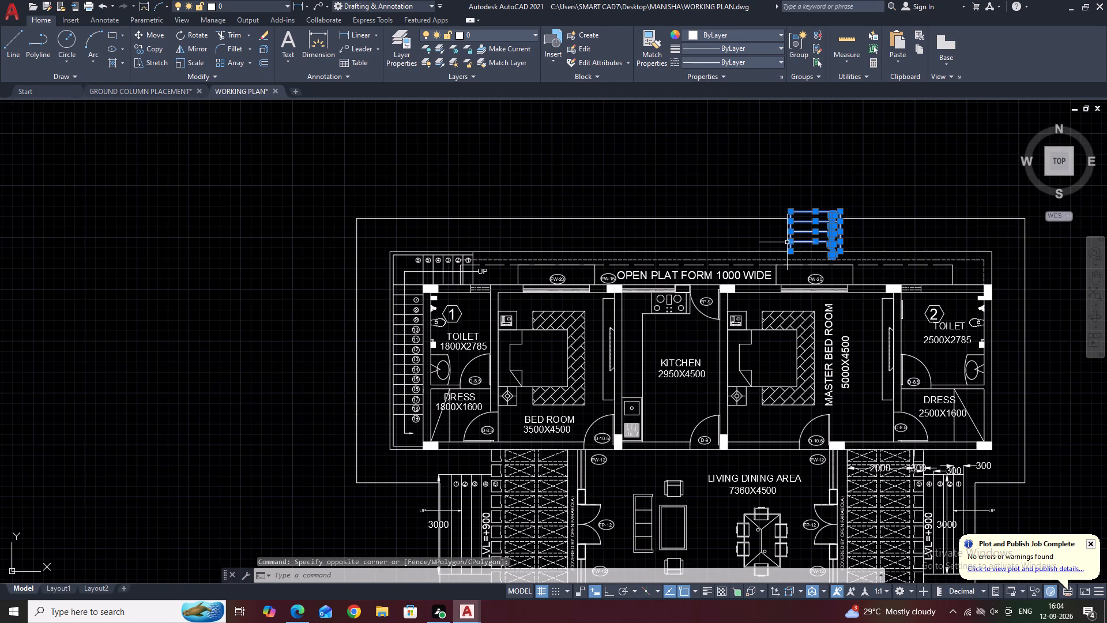
{"action": "type", "text": "M"}
{"action": "key", "text": "space"}
{"action": "left_click", "coordinate": [754, 235]}
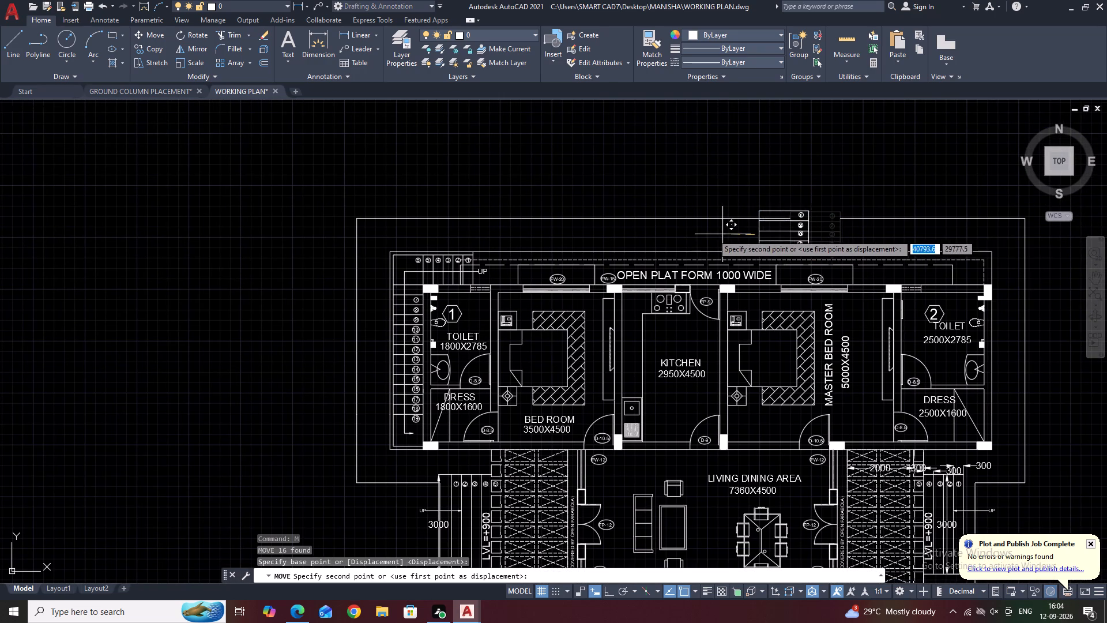
{"action": "left_click", "coordinate": [640, 232]}
Move the numbered entrance steps down so their side line ends on the open platform's outer edge.
{"action": "scroll", "coordinate": [667, 220], "scroll_direction": "up", "scroll_amount": 2}
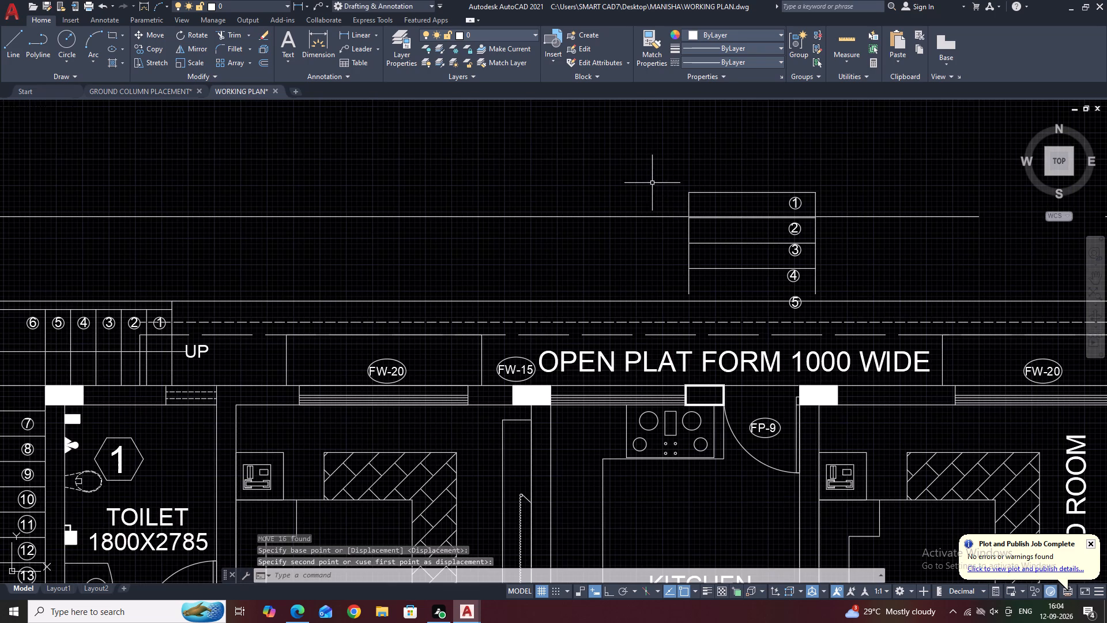
{"action": "left_click", "coordinate": [653, 160]}
{"action": "left_click", "coordinate": [825, 312]}
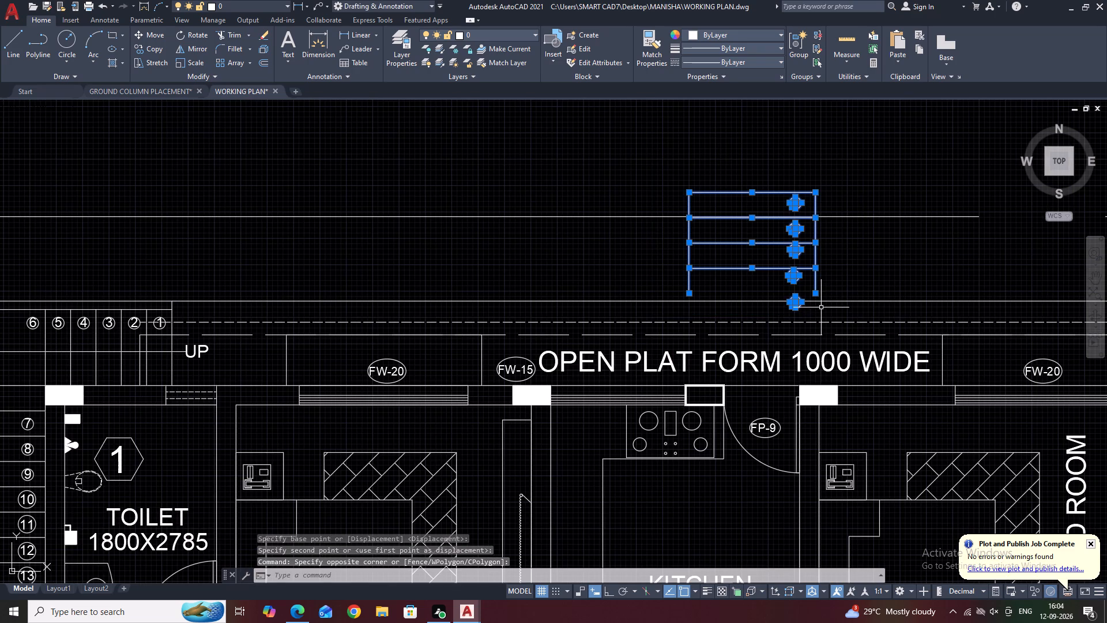
{"action": "type", "text": "M"}
{"action": "key", "text": "space"}
{"action": "scroll", "coordinate": [822, 307], "scroll_direction": "up", "scroll_amount": 2}
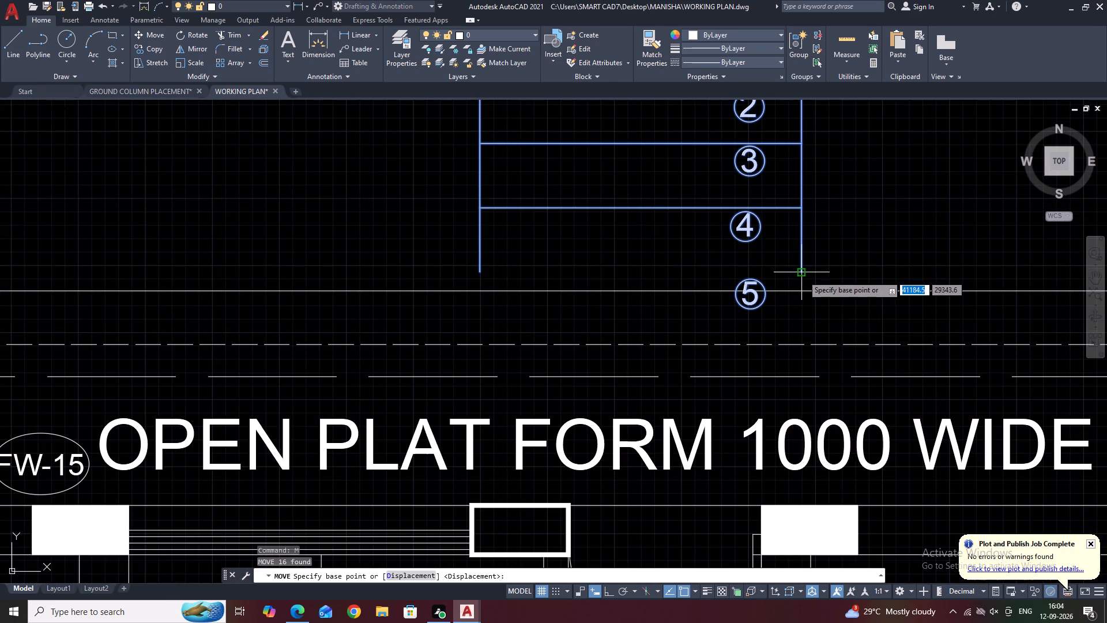
{"action": "left_click", "coordinate": [803, 275]}
{"action": "left_click", "coordinate": [803, 294]}
Stretch the open end of the western part of the northern boundary line back to the entrance steps' west side.
{"action": "scroll", "coordinate": [800, 288], "scroll_direction": "down", "scroll_amount": 5}
{"action": "middle_click_drag", "start_coordinate": [830, 248], "coordinate": [838, 271]}
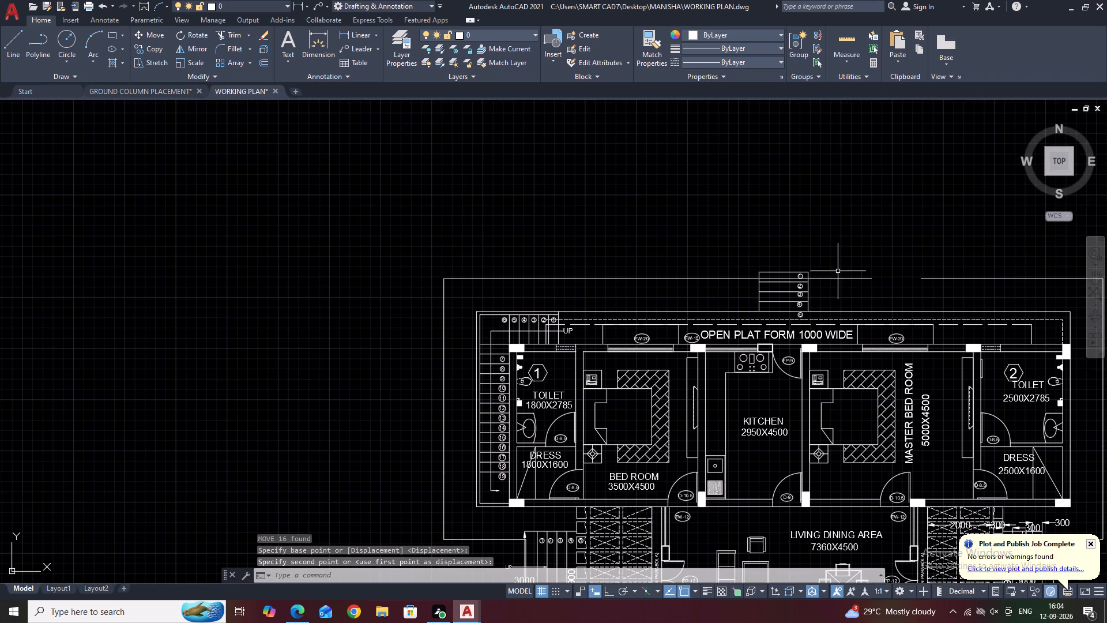
{"action": "scroll", "coordinate": [847, 292], "scroll_direction": "up", "scroll_amount": 2}
{"action": "left_click_drag", "start_coordinate": [857, 291], "coordinate": [854, 282]}
{"action": "left_click", "coordinate": [825, 247]}
{"action": "left_click", "coordinate": [906, 258]}
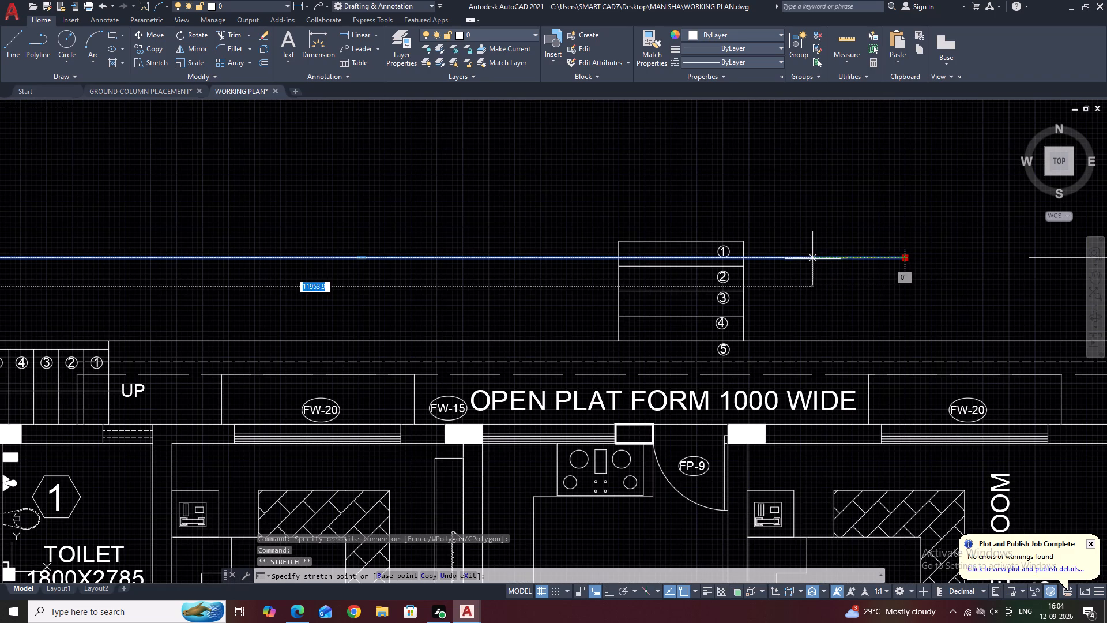
{"action": "left_click", "coordinate": [620, 258]}
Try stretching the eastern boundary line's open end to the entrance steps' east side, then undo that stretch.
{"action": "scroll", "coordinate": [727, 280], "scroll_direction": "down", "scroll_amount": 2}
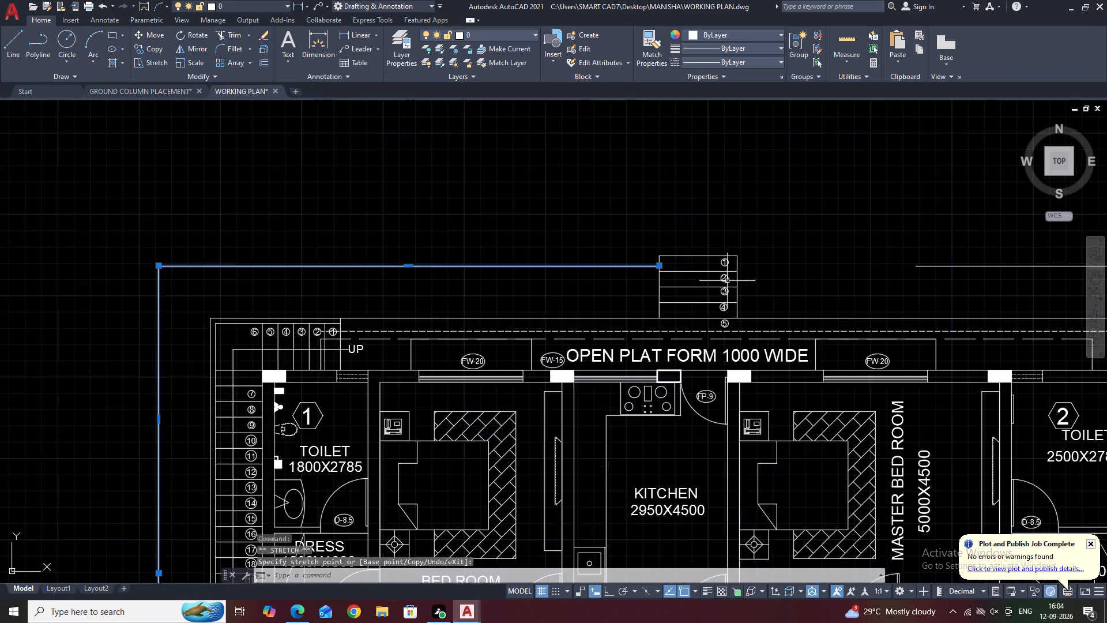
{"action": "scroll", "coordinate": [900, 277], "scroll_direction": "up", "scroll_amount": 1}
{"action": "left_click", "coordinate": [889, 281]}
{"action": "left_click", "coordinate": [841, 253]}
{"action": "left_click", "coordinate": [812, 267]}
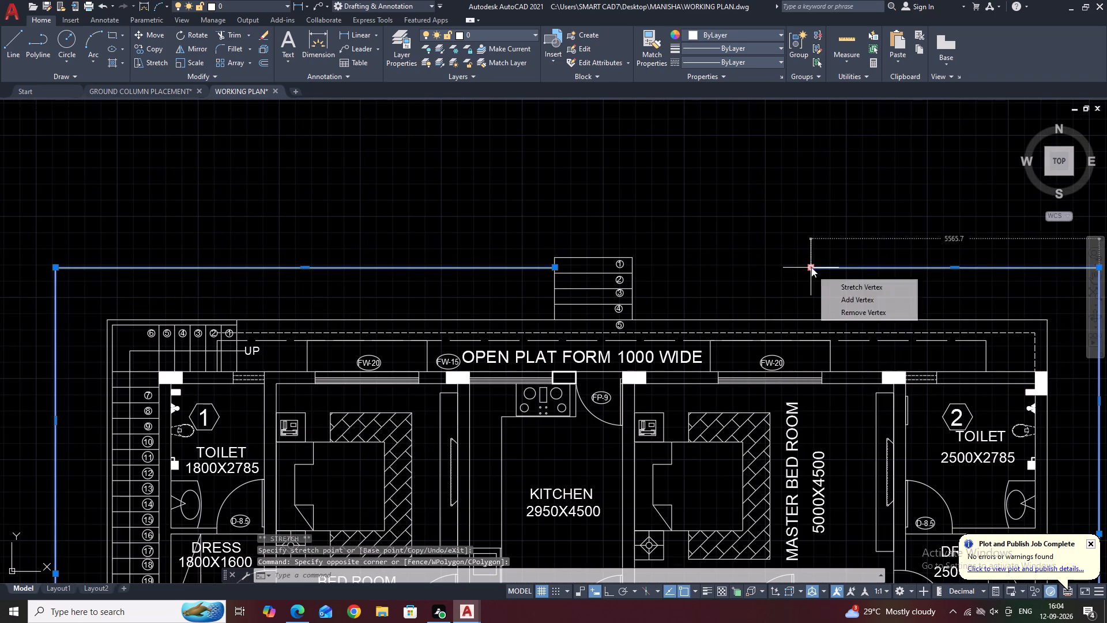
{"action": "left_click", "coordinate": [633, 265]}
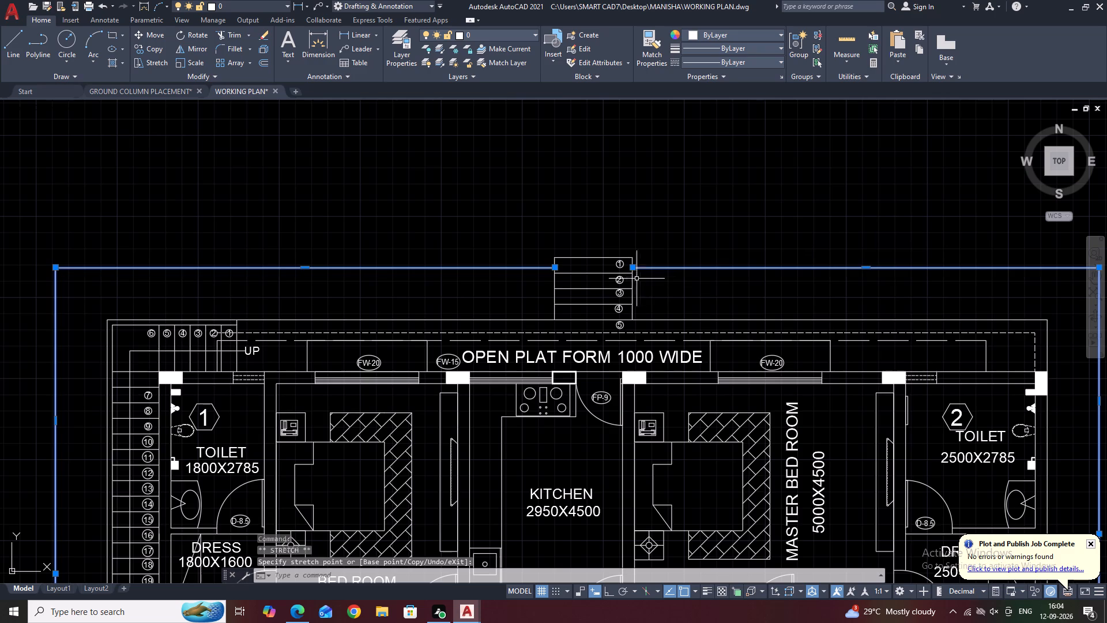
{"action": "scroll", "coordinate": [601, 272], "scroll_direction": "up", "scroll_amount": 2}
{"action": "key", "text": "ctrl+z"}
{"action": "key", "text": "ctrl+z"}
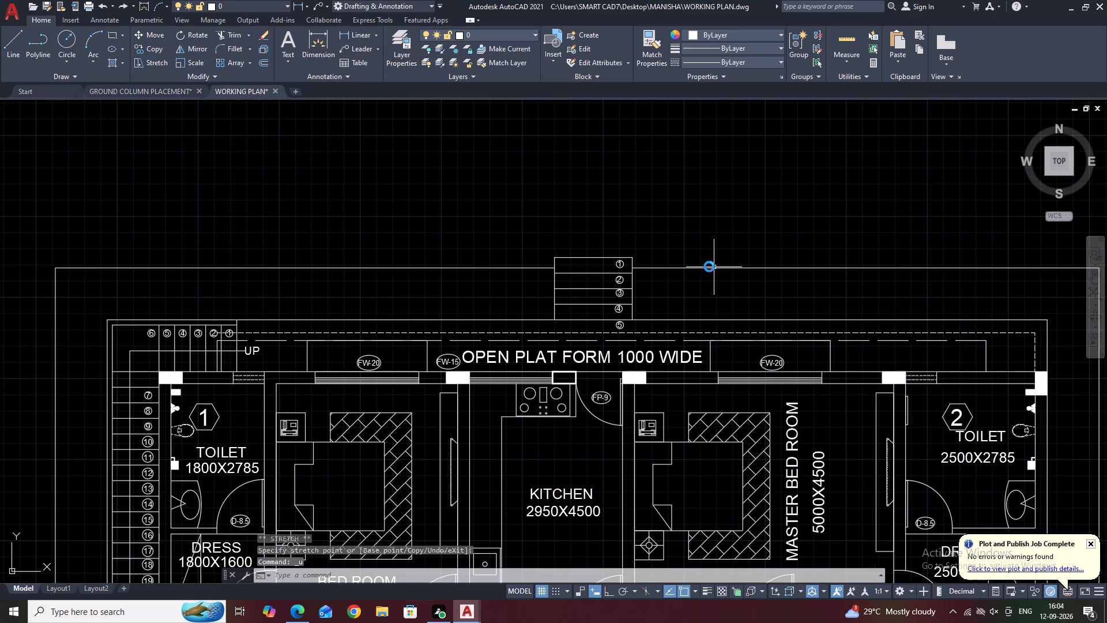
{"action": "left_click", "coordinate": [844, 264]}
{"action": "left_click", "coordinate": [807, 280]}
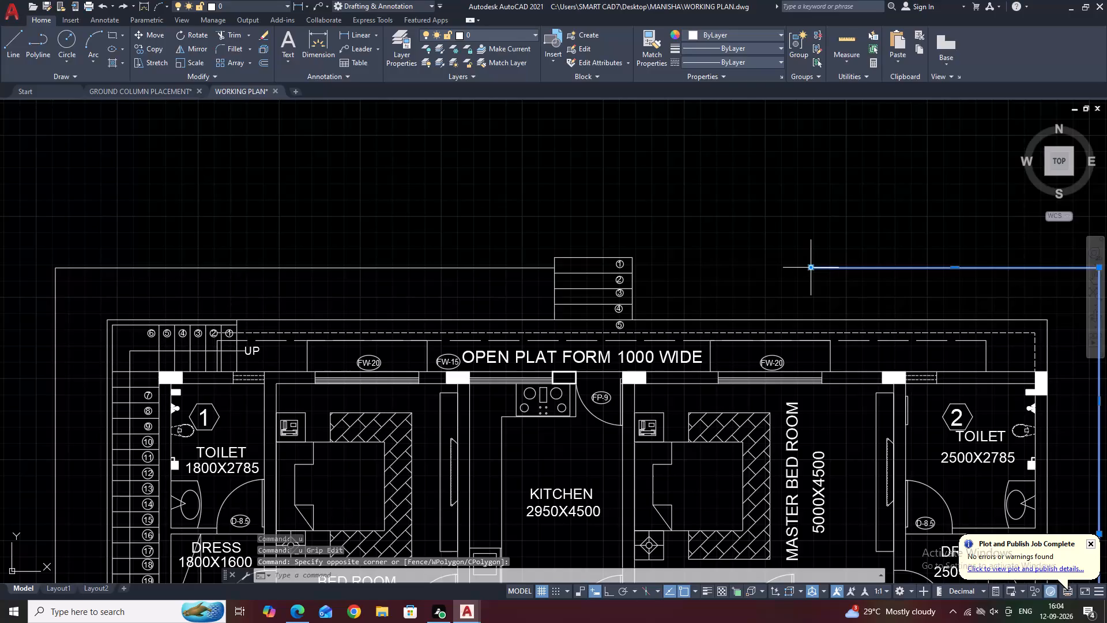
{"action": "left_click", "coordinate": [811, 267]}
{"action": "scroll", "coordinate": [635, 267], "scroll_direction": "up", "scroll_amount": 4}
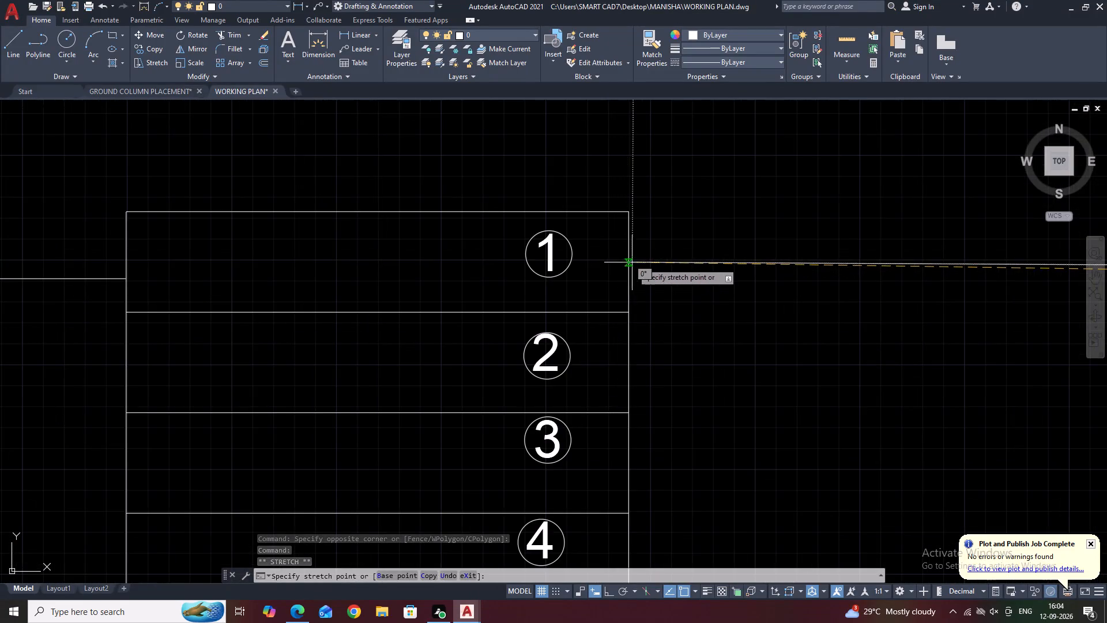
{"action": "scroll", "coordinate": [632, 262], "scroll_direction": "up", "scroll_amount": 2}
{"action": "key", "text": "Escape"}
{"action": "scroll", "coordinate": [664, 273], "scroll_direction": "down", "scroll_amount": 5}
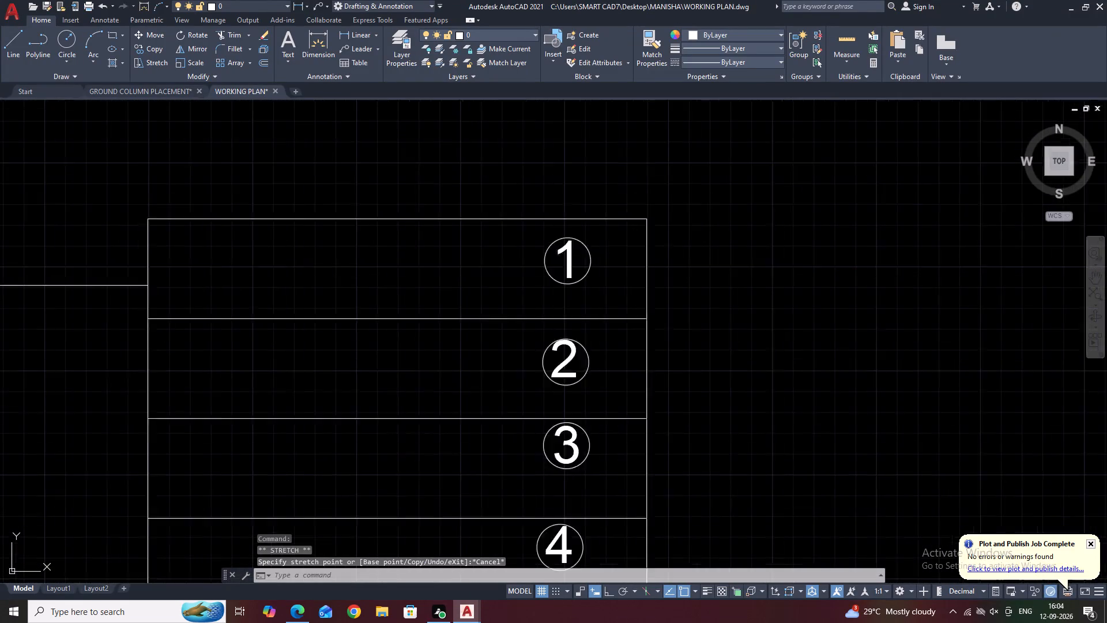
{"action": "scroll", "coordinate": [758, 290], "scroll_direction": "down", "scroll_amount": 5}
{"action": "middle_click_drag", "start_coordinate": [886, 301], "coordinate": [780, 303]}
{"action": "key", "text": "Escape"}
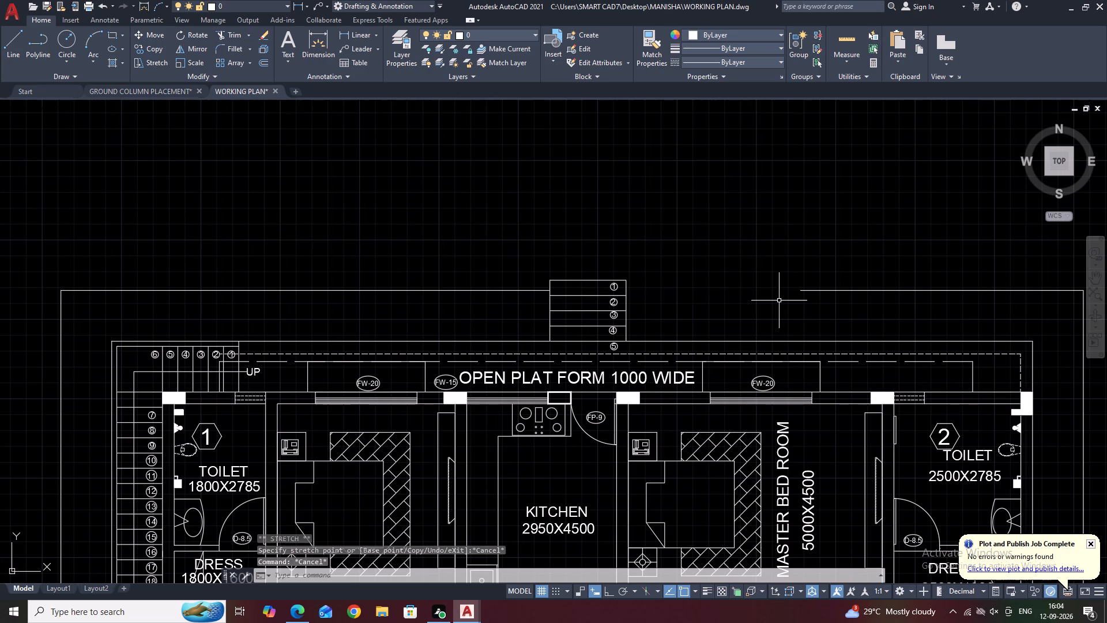
Extend the eastern part of the northern boundary line to meet the entrance steps' east side.
{"action": "key", "text": "e"}
{"action": "key", "text": "x"}
{"action": "key", "text": "space"}
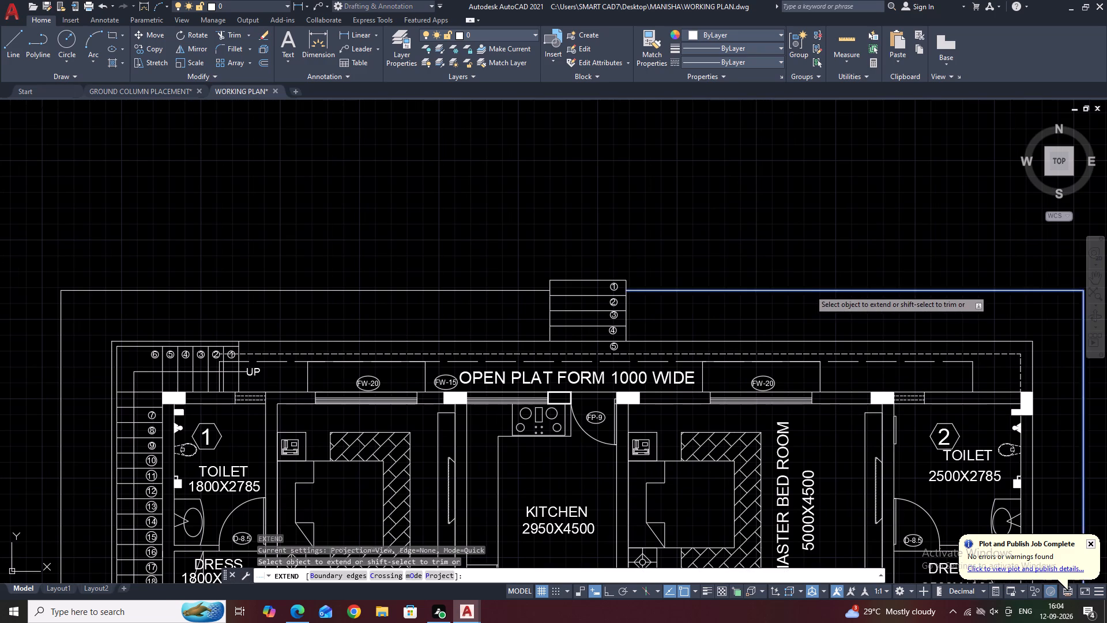
{"action": "left_click", "coordinate": [809, 290]}
{"action": "key", "text": "Escape"}
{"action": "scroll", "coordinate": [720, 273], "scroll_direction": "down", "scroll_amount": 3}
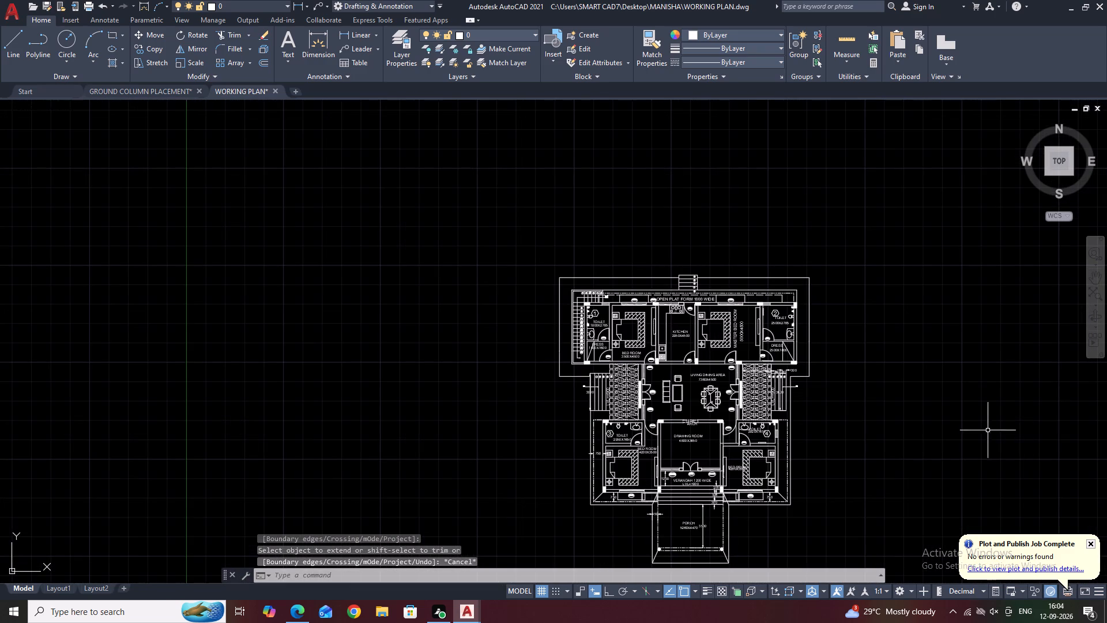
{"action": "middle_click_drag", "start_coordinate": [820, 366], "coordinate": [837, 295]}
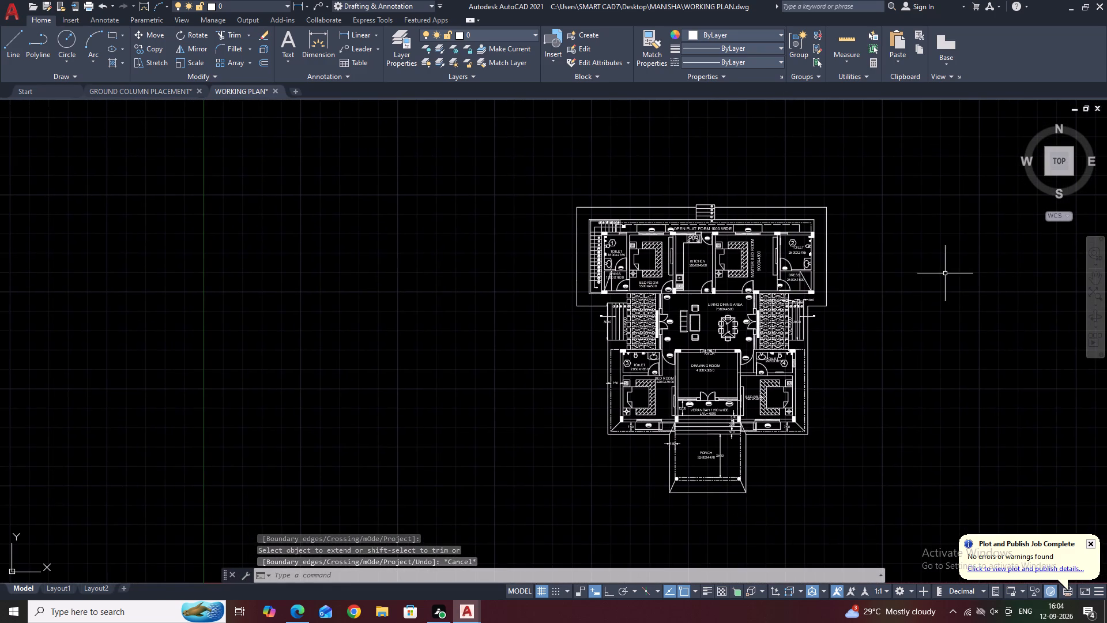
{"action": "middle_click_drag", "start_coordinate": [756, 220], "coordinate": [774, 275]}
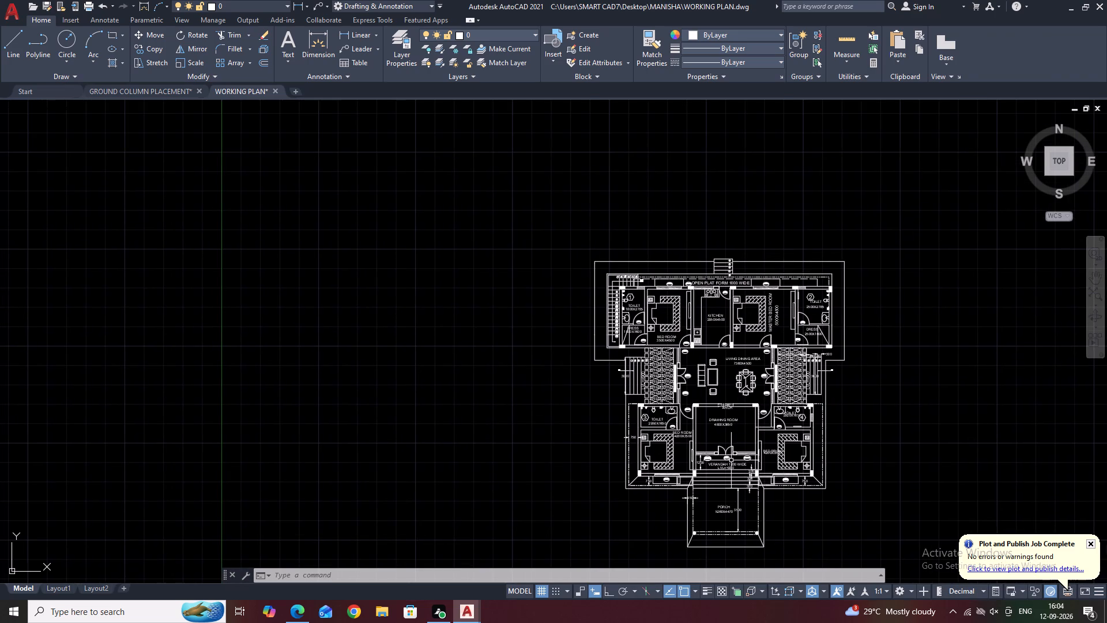
Add a vertical linear dimension for the tread depth of step 4 on the northern entrance steps.
{"action": "scroll", "coordinate": [692, 189], "scroll_direction": "up", "scroll_amount": 1}
{"action": "middle_click_drag", "start_coordinate": [765, 326], "coordinate": [724, 231]}
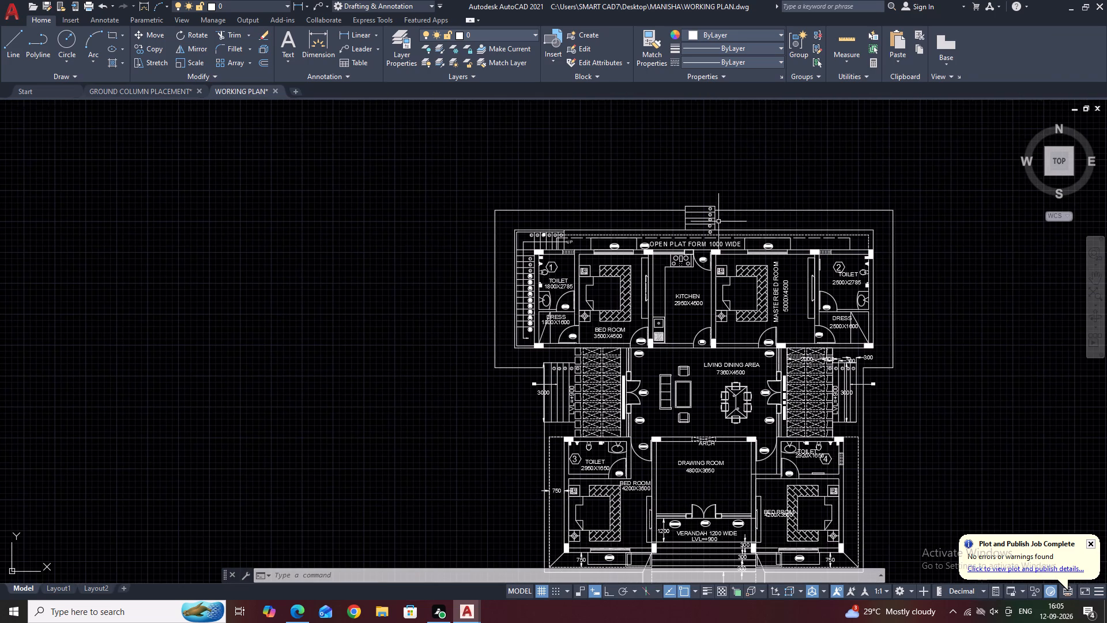
{"action": "middle_click_drag", "start_coordinate": [883, 306], "coordinate": [873, 245]}
{"action": "middle_click_drag", "start_coordinate": [749, 163], "coordinate": [746, 212]}
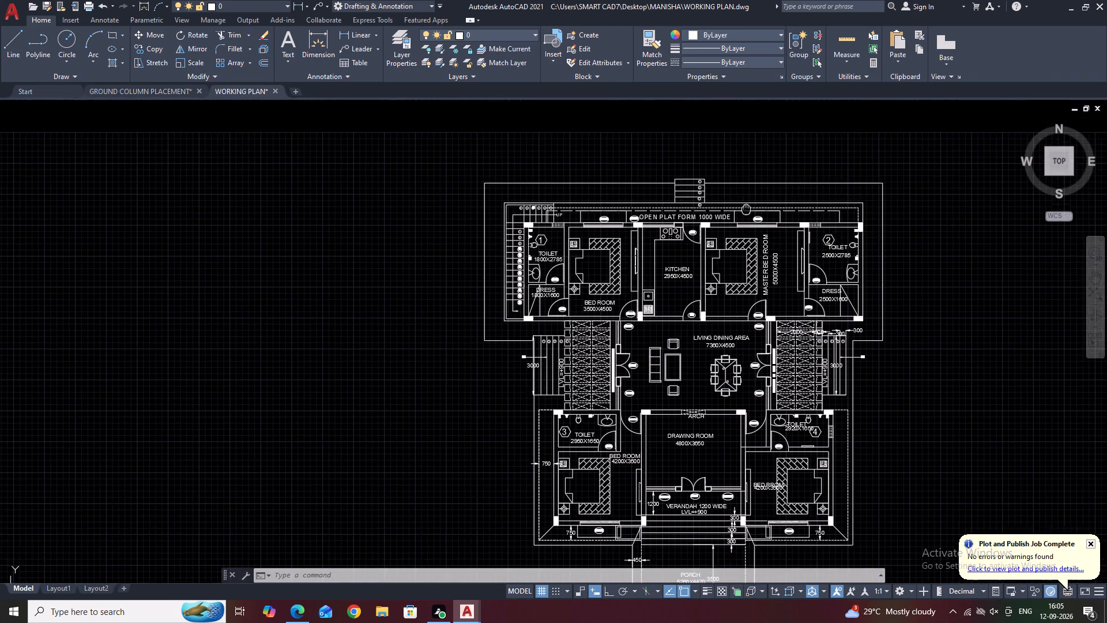
{"action": "middle_click_drag", "start_coordinate": [746, 212], "coordinate": [743, 229]}
{"action": "scroll", "coordinate": [681, 200], "scroll_direction": "up", "scroll_amount": 2}
{"action": "scroll", "coordinate": [694, 270], "scroll_direction": "up", "scroll_amount": 1}
{"action": "middle_click_drag", "start_coordinate": [699, 207], "coordinate": [710, 260]}
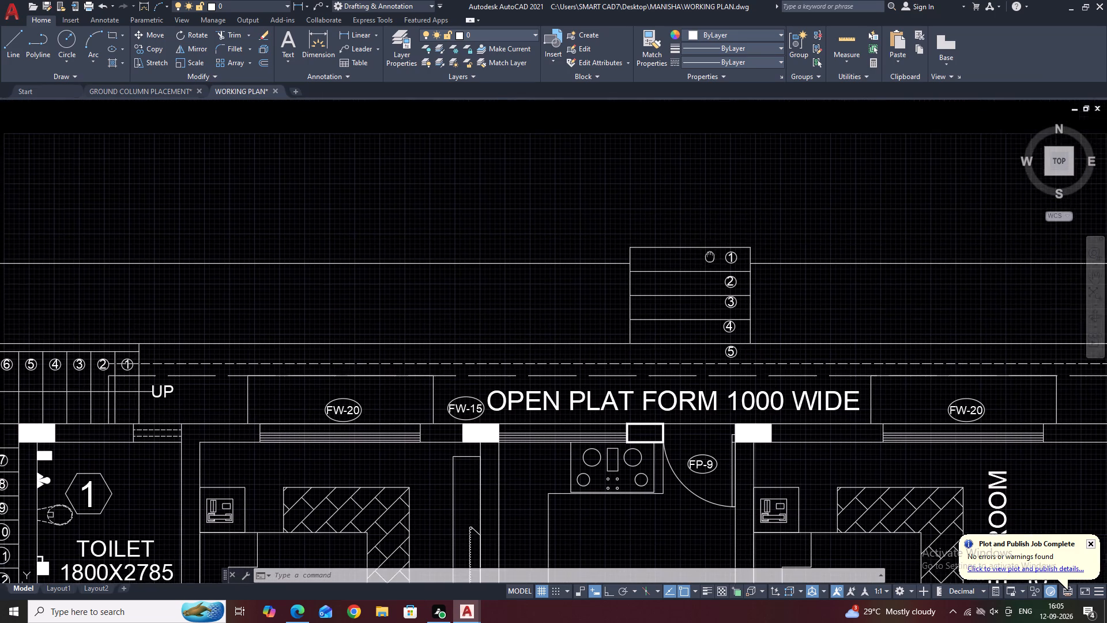
{"action": "middle_click_drag", "start_coordinate": [710, 260], "coordinate": [712, 269]}
{"action": "middle_click_drag", "start_coordinate": [707, 303], "coordinate": [744, 298]}
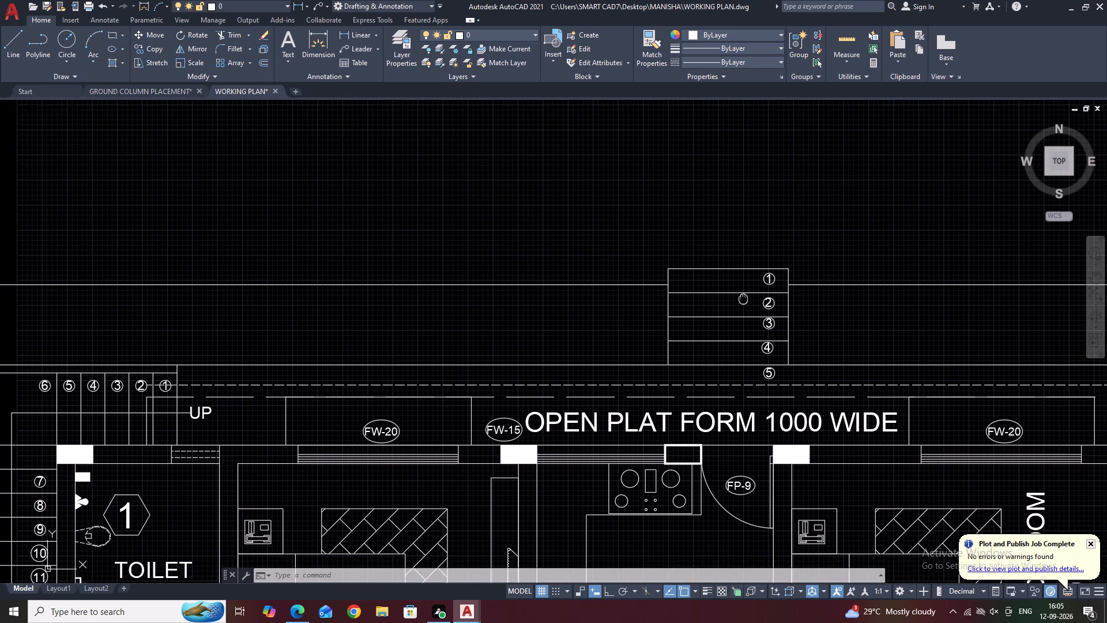
{"action": "middle_click_drag", "start_coordinate": [744, 298], "coordinate": [743, 290]}
{"action": "left_click", "coordinate": [363, 33]}
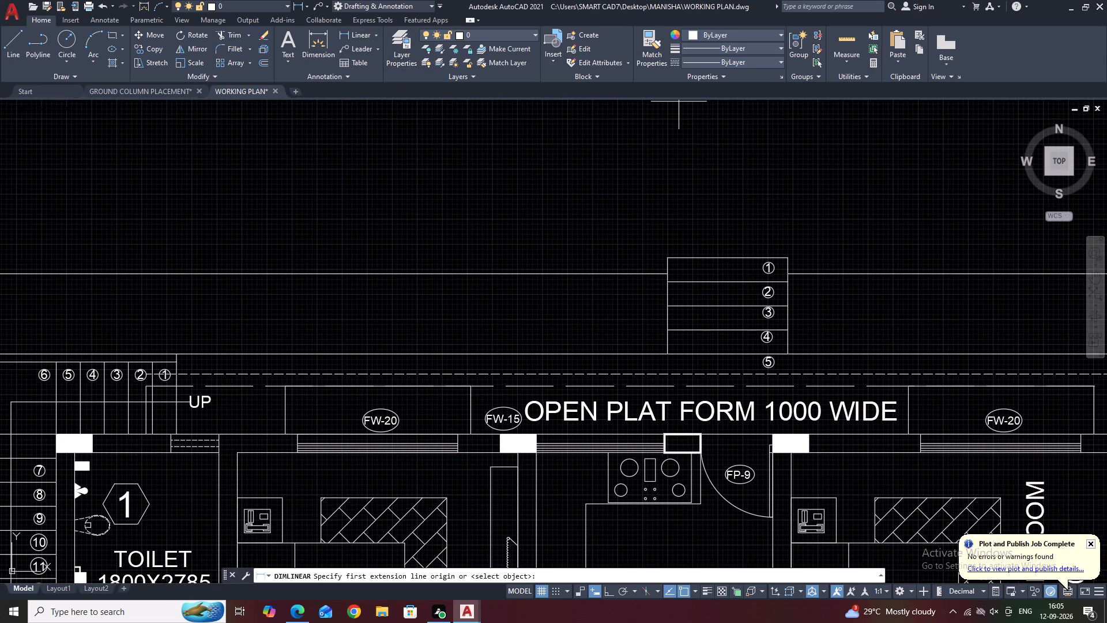
{"action": "left_click", "coordinate": [710, 353]}
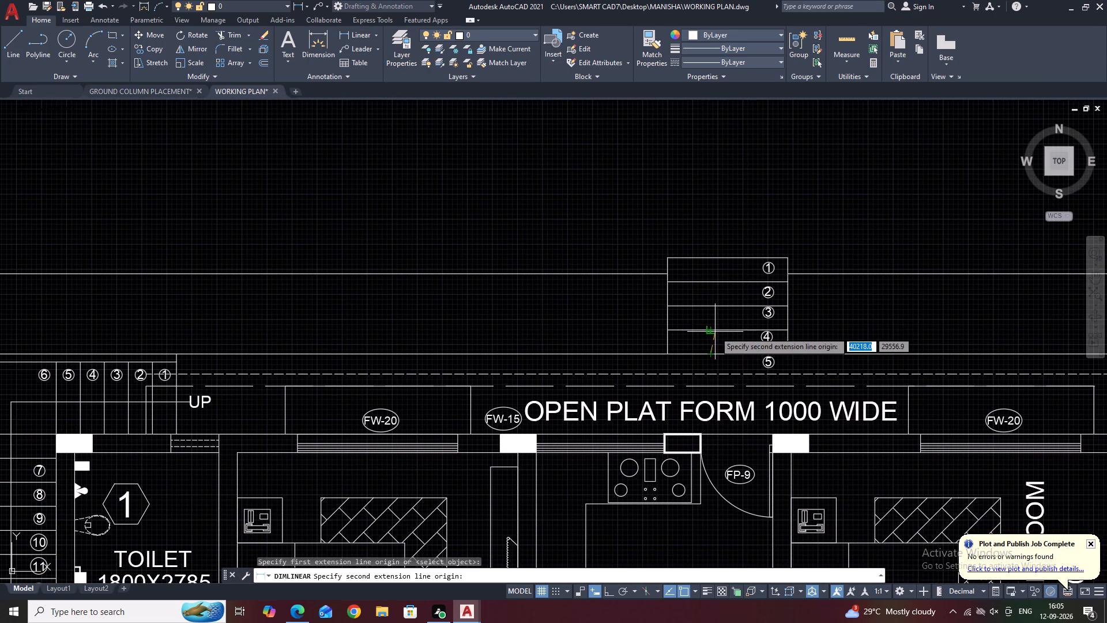
{"action": "left_click", "coordinate": [708, 330]}
{"action": "left_click", "coordinate": [706, 335]}
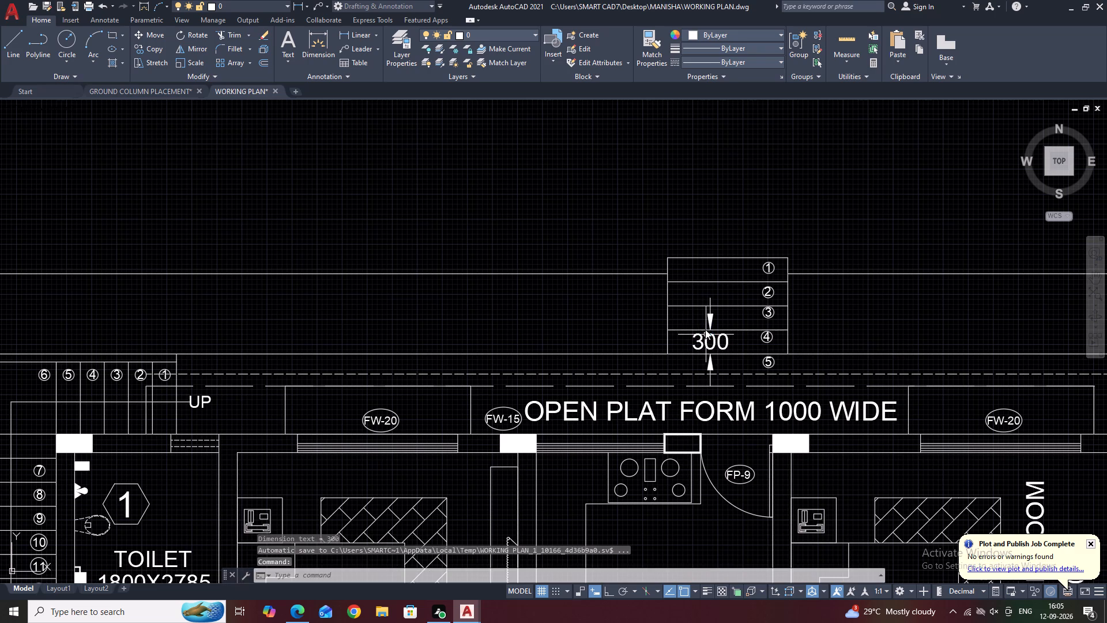
Move step 4's tread dimension out to the west side of the entrance steps, clear of the step outline.
{"action": "scroll", "coordinate": [706, 331], "scroll_direction": "up", "scroll_amount": 2}
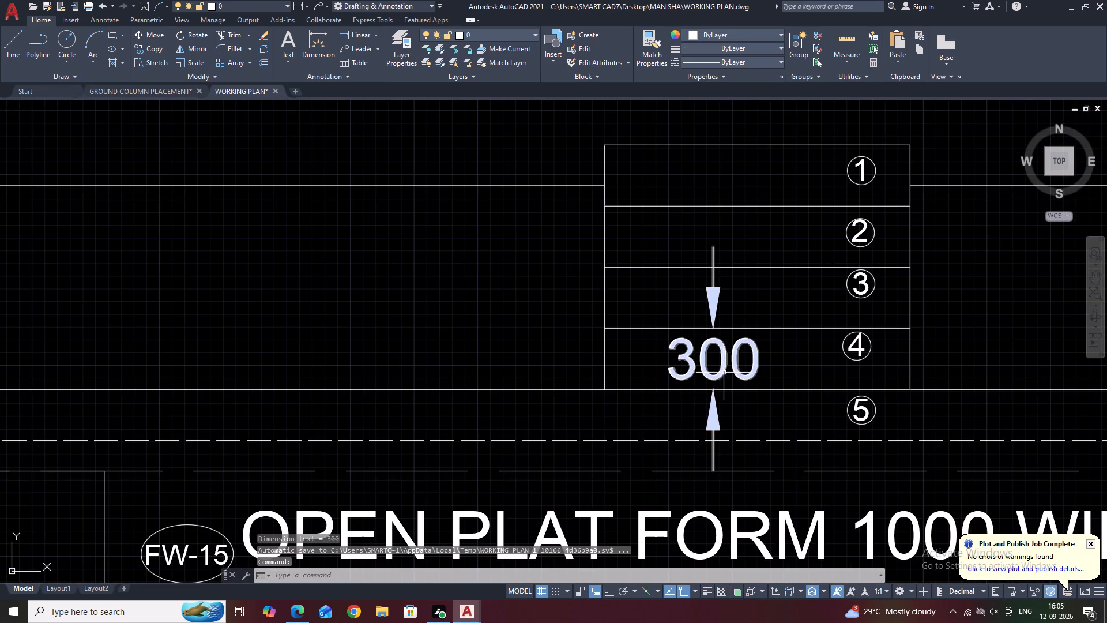
{"action": "left_click", "coordinate": [741, 351]}
{"action": "left_click", "coordinate": [715, 351]}
{"action": "left_click", "coordinate": [713, 359]}
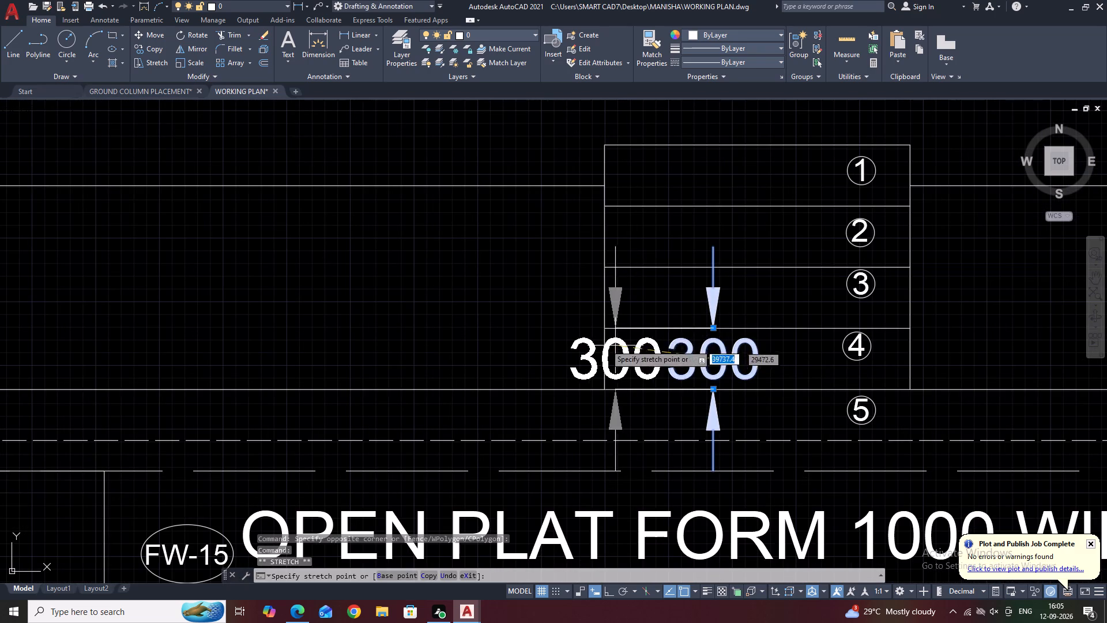
{"action": "left_click", "coordinate": [552, 329]}
{"action": "middle_click_drag", "start_coordinate": [612, 240], "coordinate": [630, 261]}
{"action": "key", "text": "Escape"}
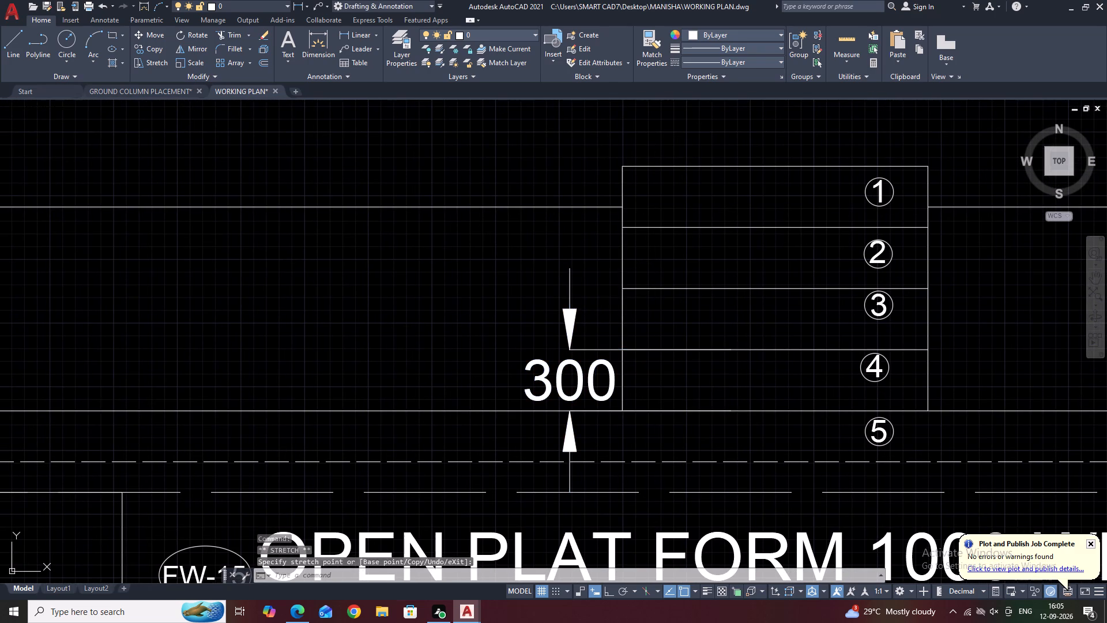
Set the Standard dimension style's text height to 150 and make that style current.
{"action": "type", "text": "D"}
{"action": "key", "text": "space"}
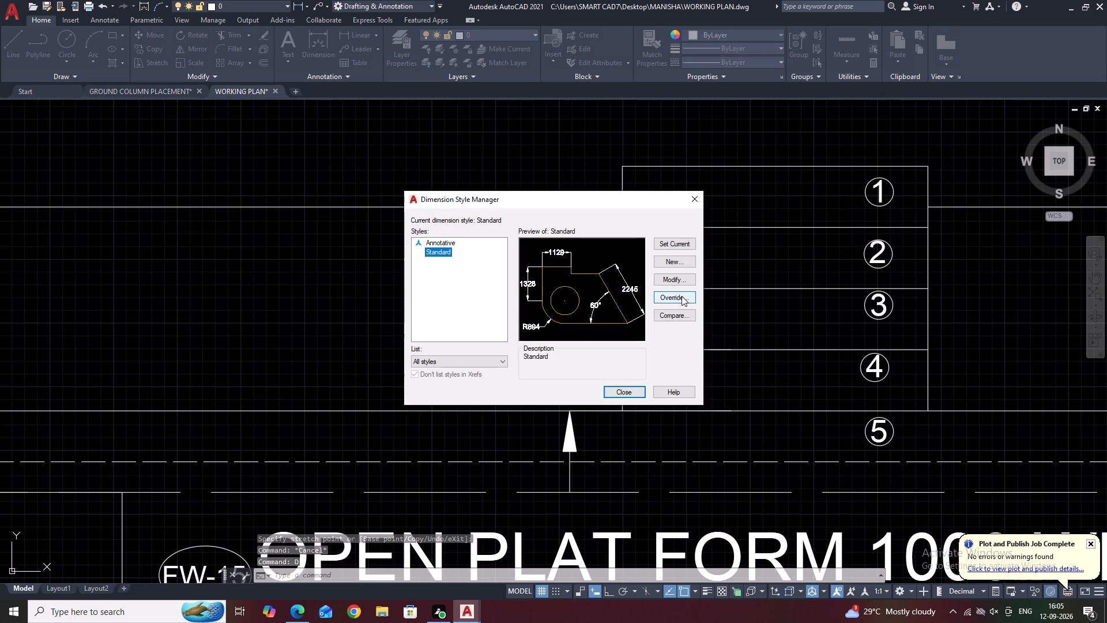
{"action": "left_click", "coordinate": [680, 281]}
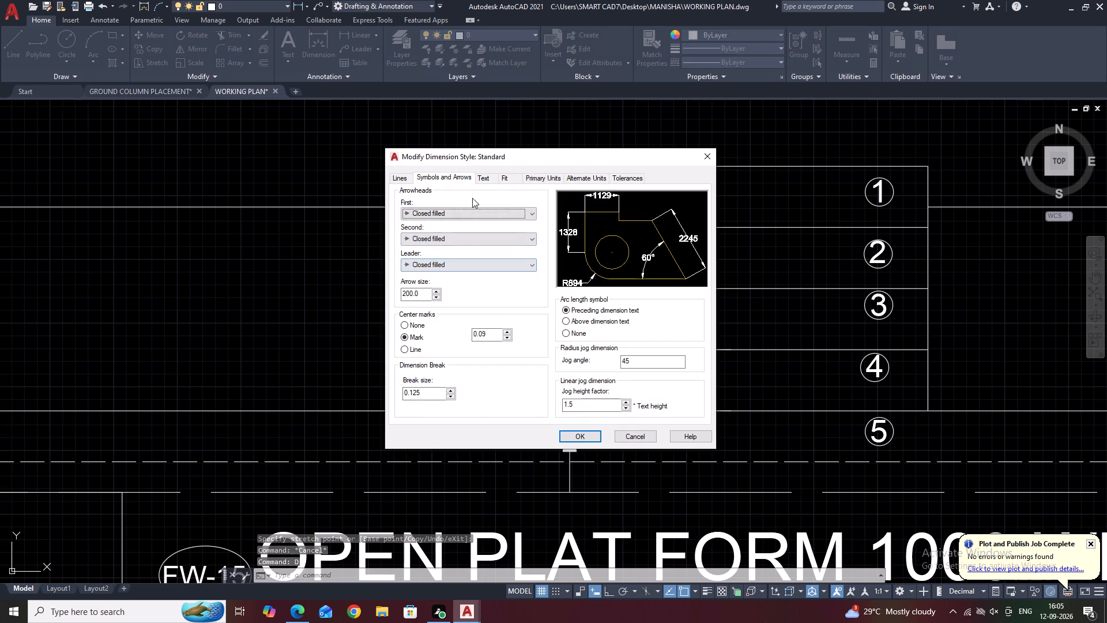
{"action": "left_click", "coordinate": [552, 174]}
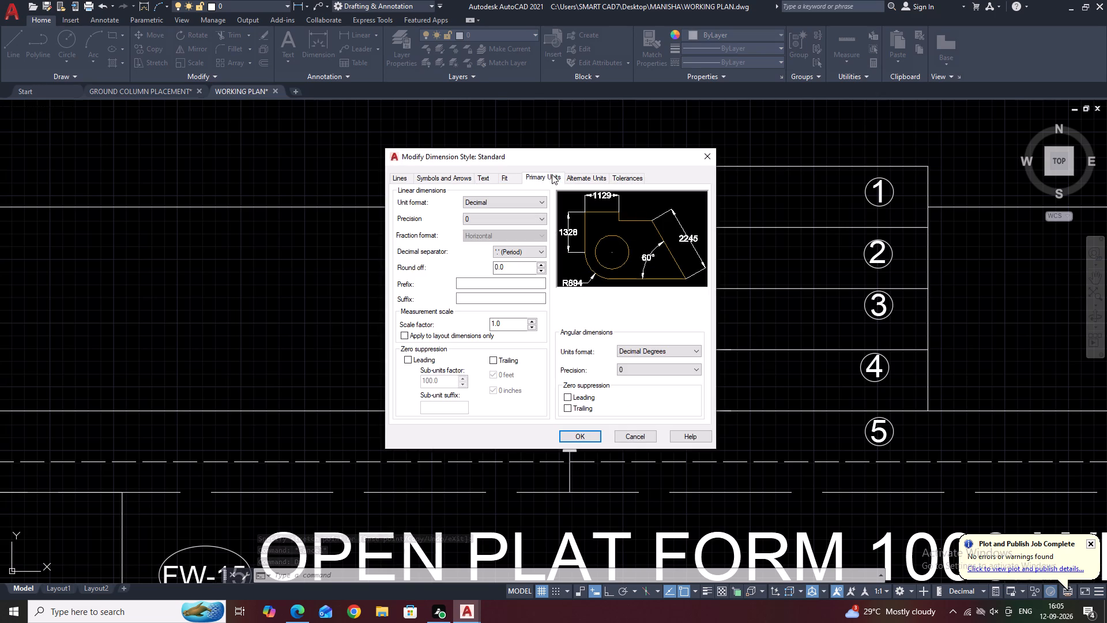
{"action": "left_click", "coordinate": [484, 179]}
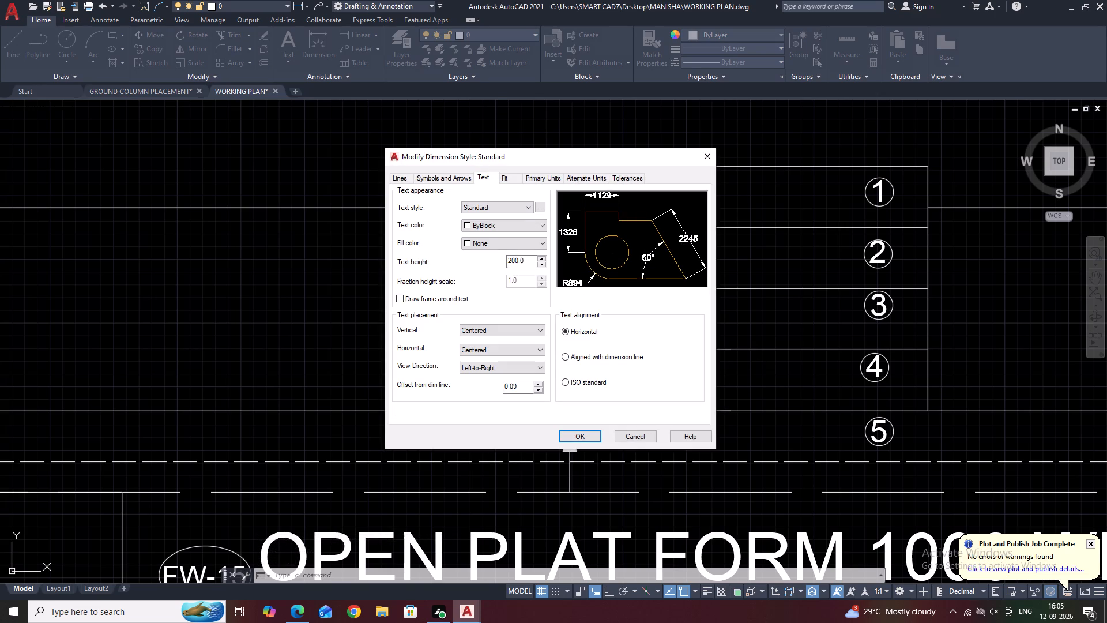
{"action": "left_click", "coordinate": [530, 263]}
{"action": "key", "text": "BackSpace"}
{"action": "key", "text": "BackSpace"}
{"action": "key", "text": "BackSpace"}
{"action": "key", "text": "BackSpace"}
{"action": "key", "text": "BackSpace"}
{"action": "key", "text": "BackSpace"}
{"action": "key", "text": "BackSpace"}
{"action": "key", "text": "BackSpace"}
{"action": "type", "text": "150"}
{"action": "key", "text": "Return"}
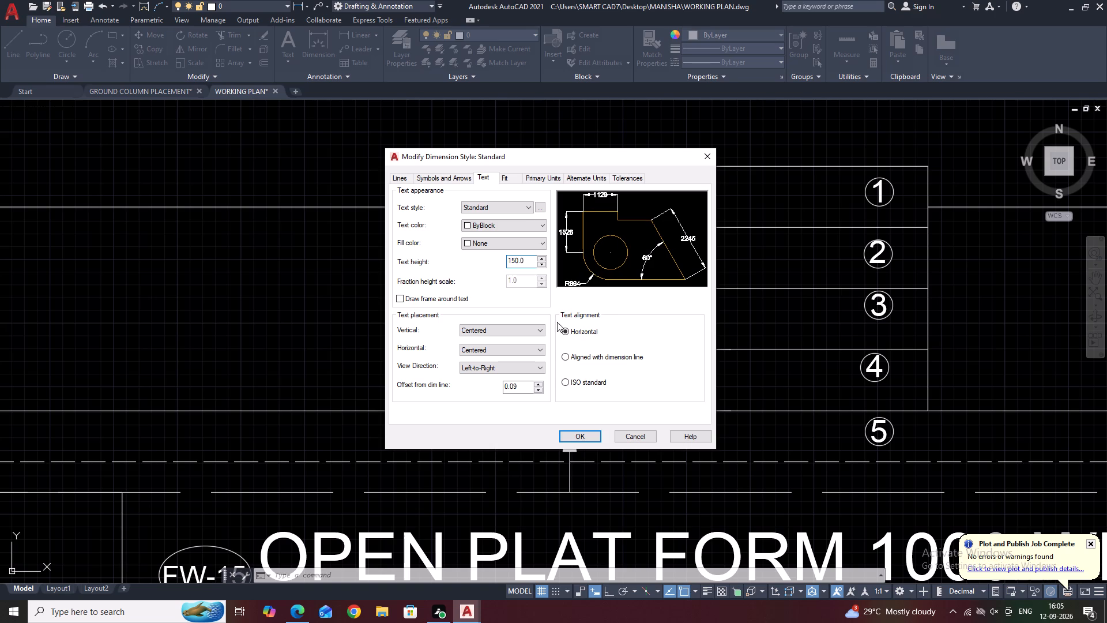
{"action": "left_click", "coordinate": [577, 435]}
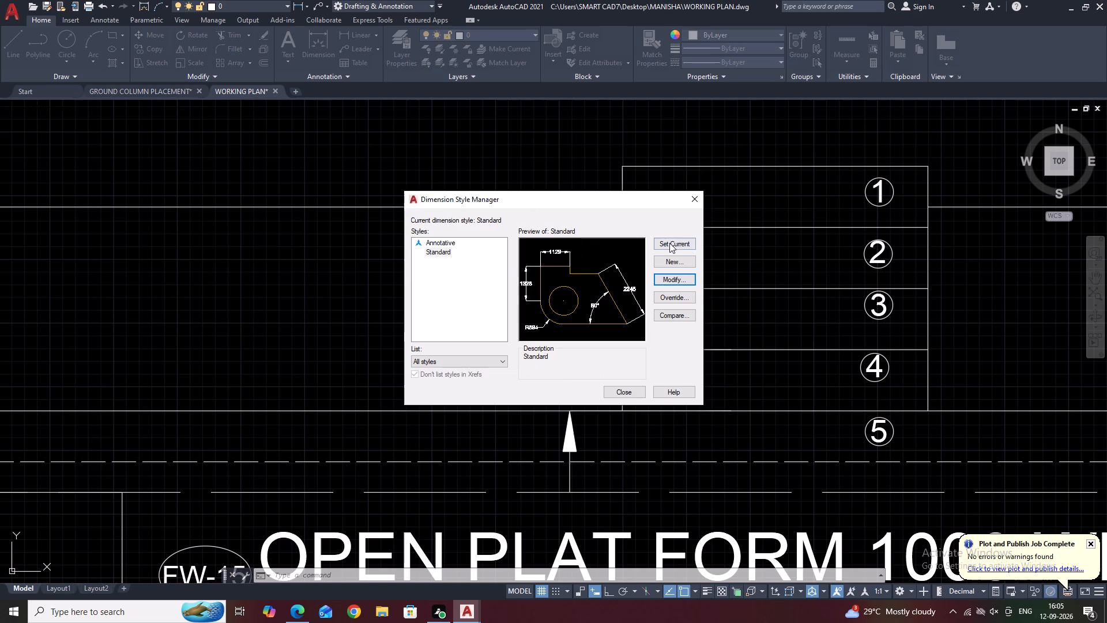
{"action": "left_click", "coordinate": [669, 243]}
{"action": "left_click", "coordinate": [694, 197]}
Dimension the tread depths of entrance steps 3 and 2 along the west side, placing step 3's dimension farther out.
{"action": "scroll", "coordinate": [698, 269], "scroll_direction": "down", "scroll_amount": 1}
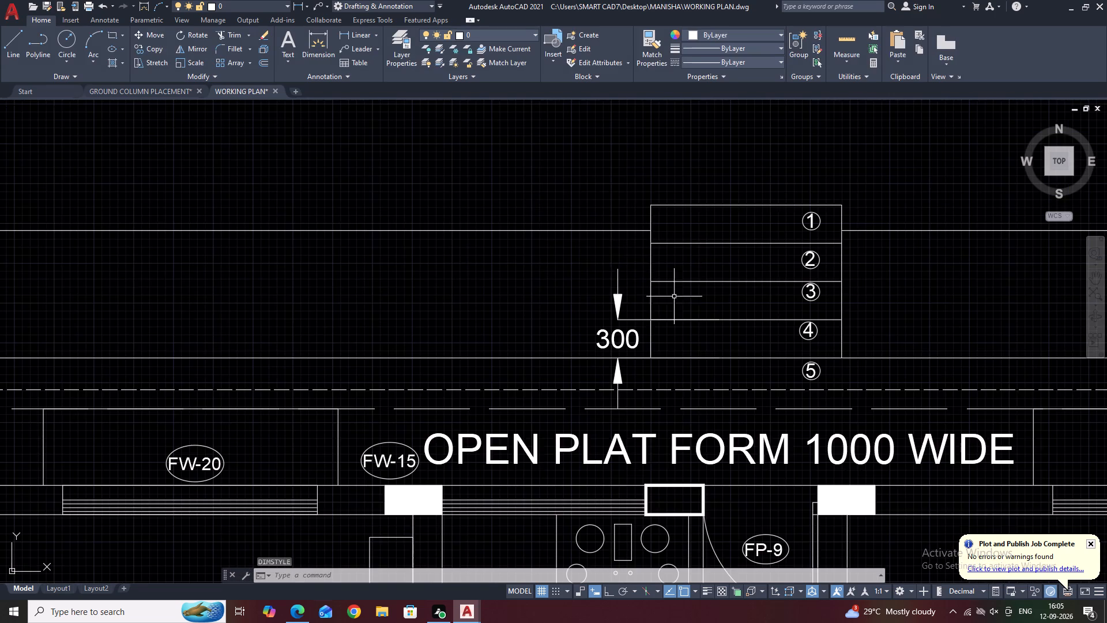
{"action": "left_click", "coordinate": [362, 34]}
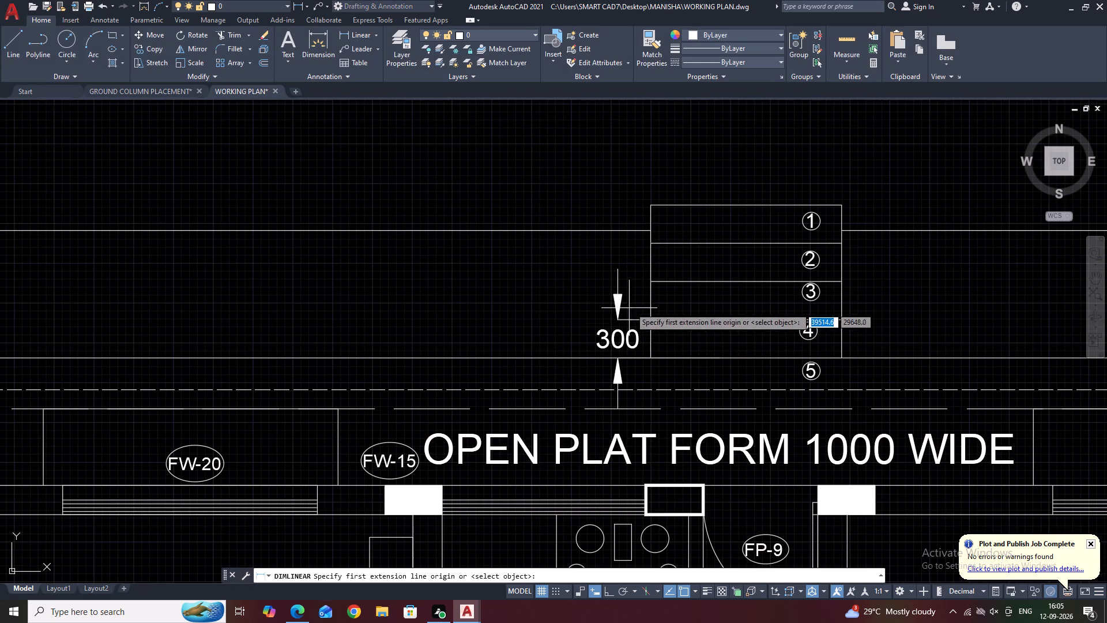
{"action": "left_click", "coordinate": [653, 320]}
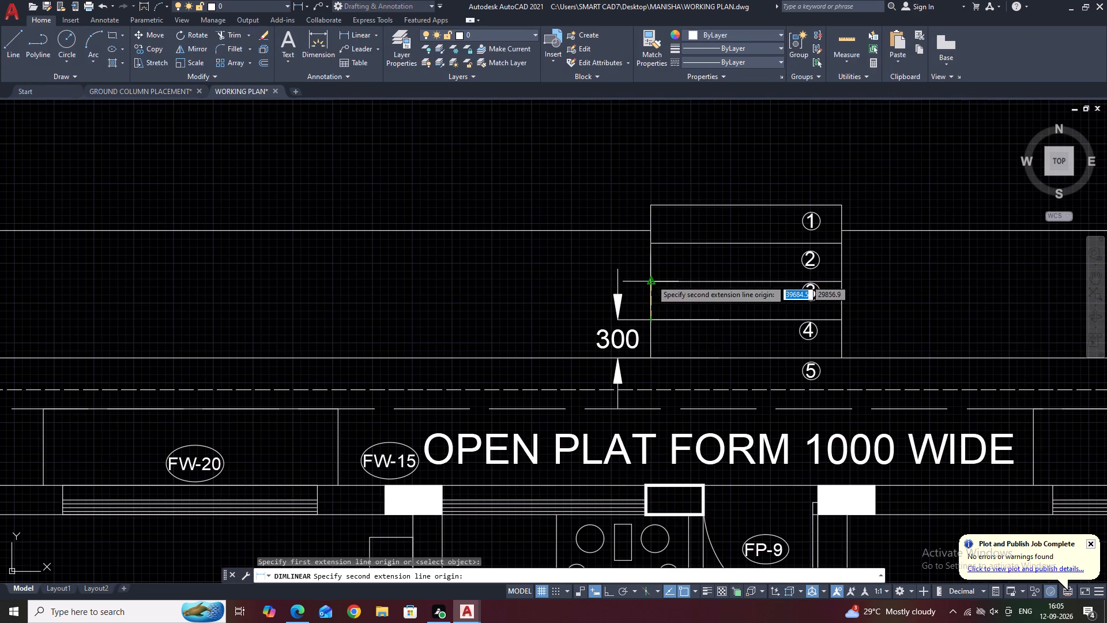
{"action": "left_click", "coordinate": [652, 280]}
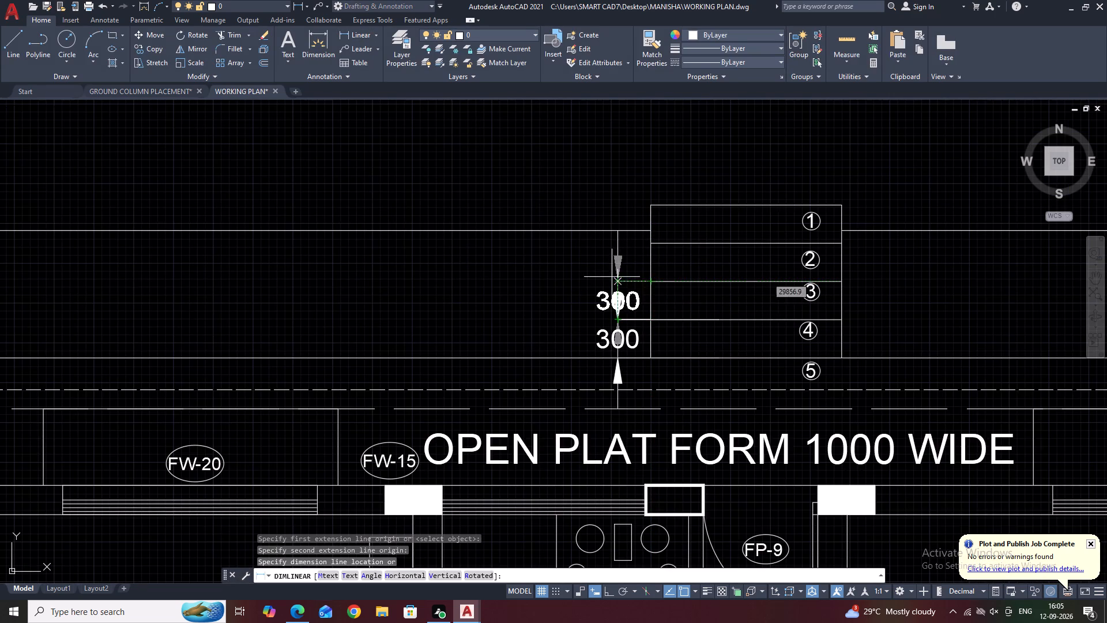
{"action": "left_click", "coordinate": [586, 277]}
{"action": "middle_click_drag", "start_coordinate": [623, 242], "coordinate": [650, 310]}
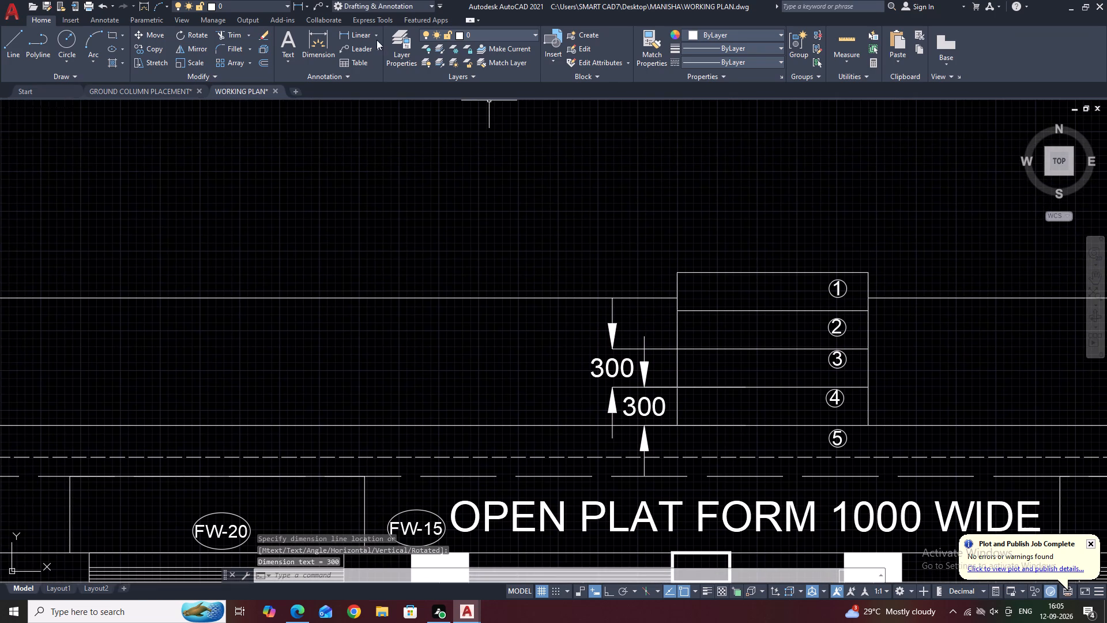
{"action": "left_click", "coordinate": [352, 33]}
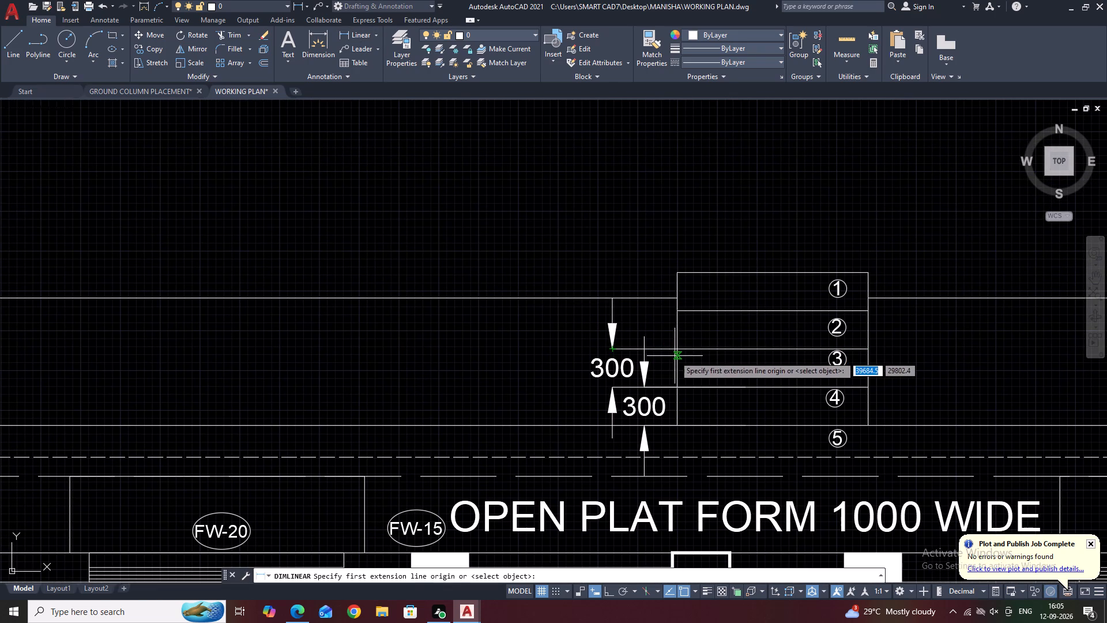
{"action": "left_click", "coordinate": [676, 350]}
{"action": "left_click", "coordinate": [675, 310]}
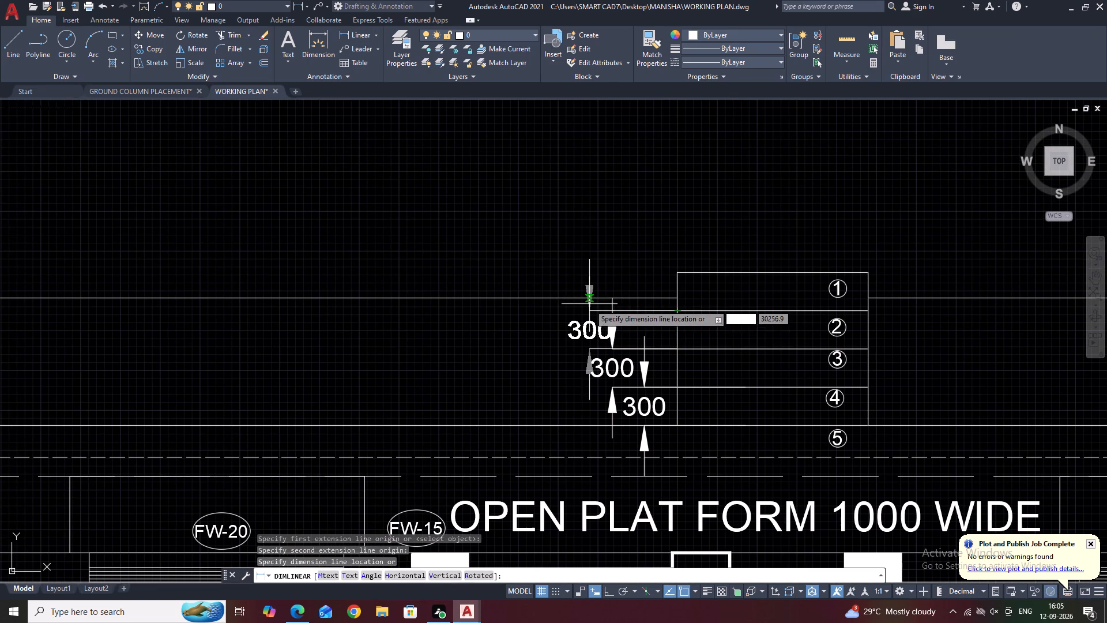
{"action": "left_click", "coordinate": [641, 313]}
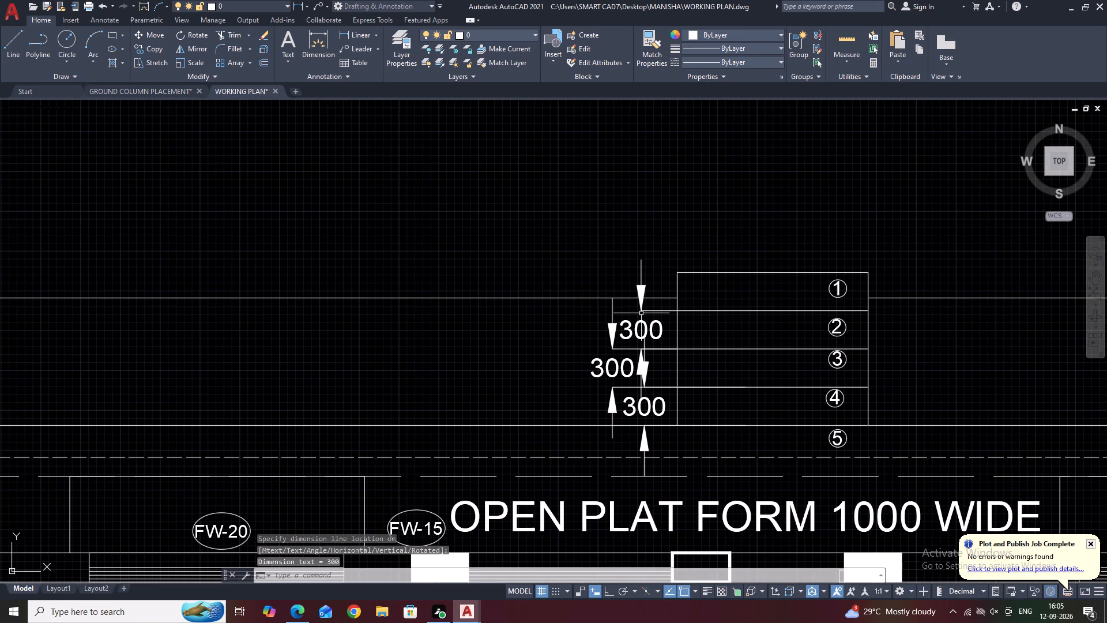
Add a horizontal linear dimension for the full width of the northern entrance steps, placed across step 1.
{"action": "scroll", "coordinate": [895, 278], "scroll_direction": "down", "scroll_amount": 1}
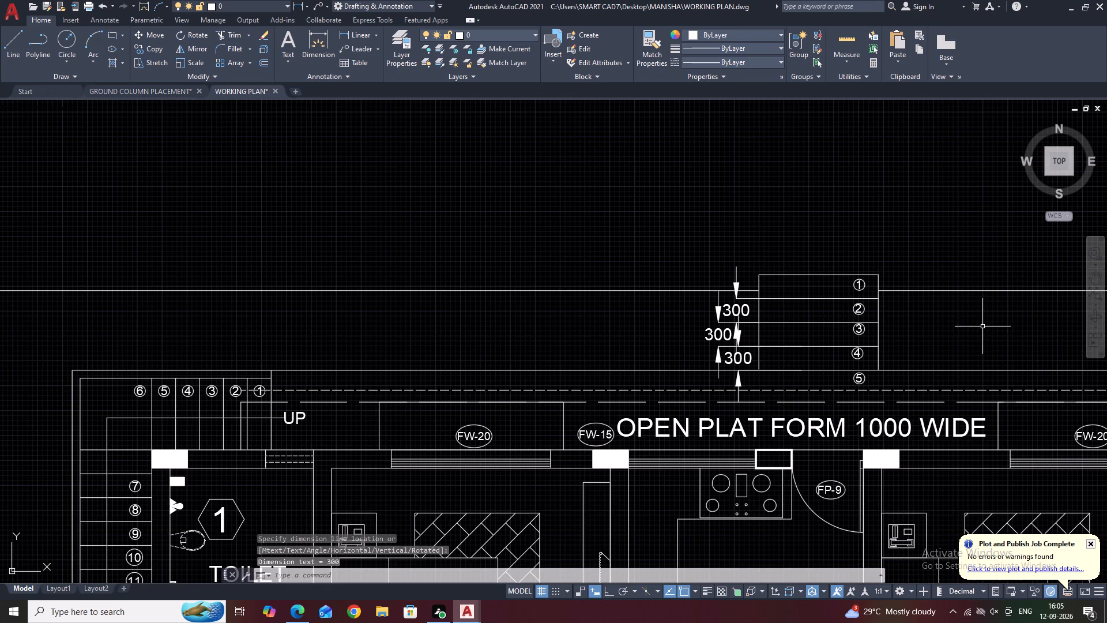
{"action": "middle_click_drag", "start_coordinate": [951, 322], "coordinate": [877, 369]}
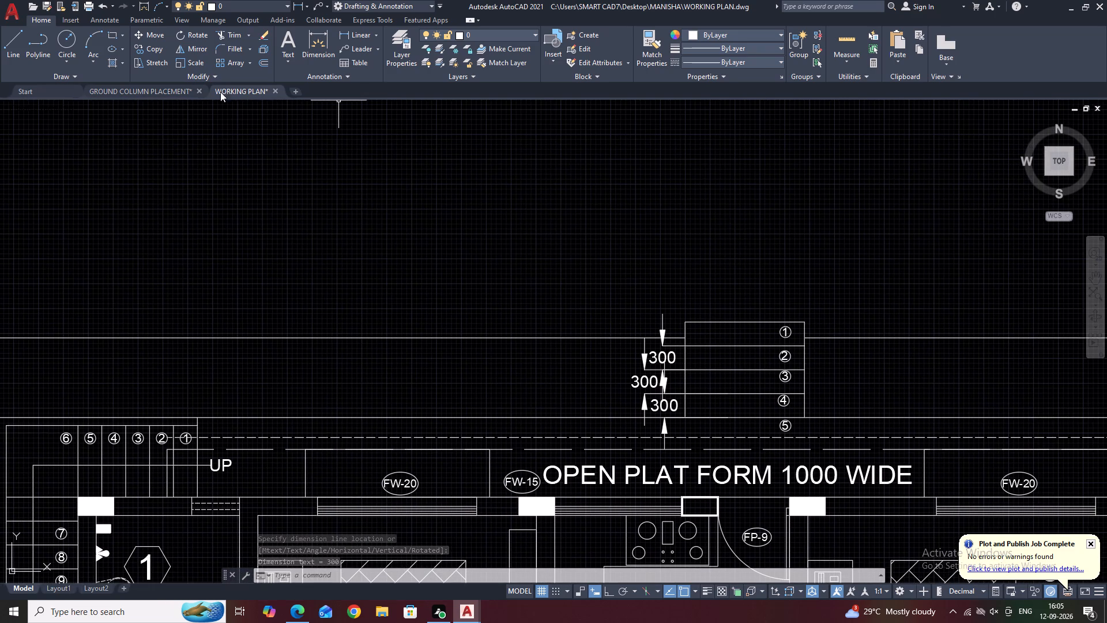
{"action": "left_click", "coordinate": [351, 33]}
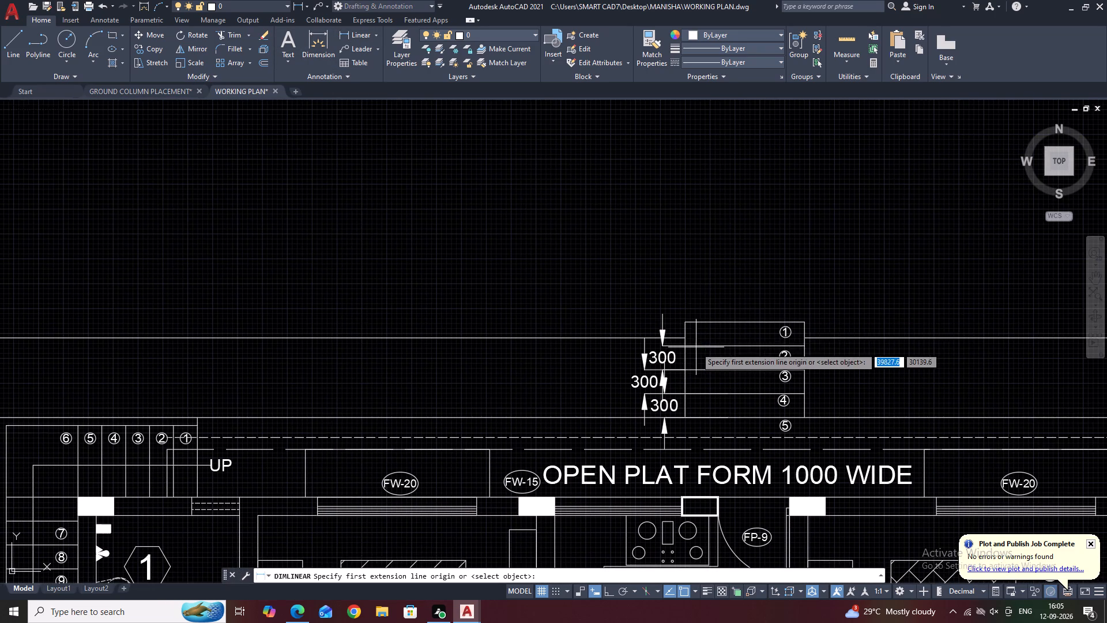
{"action": "scroll", "coordinate": [695, 347], "scroll_direction": "up", "scroll_amount": 1}
{"action": "left_click", "coordinate": [677, 346]}
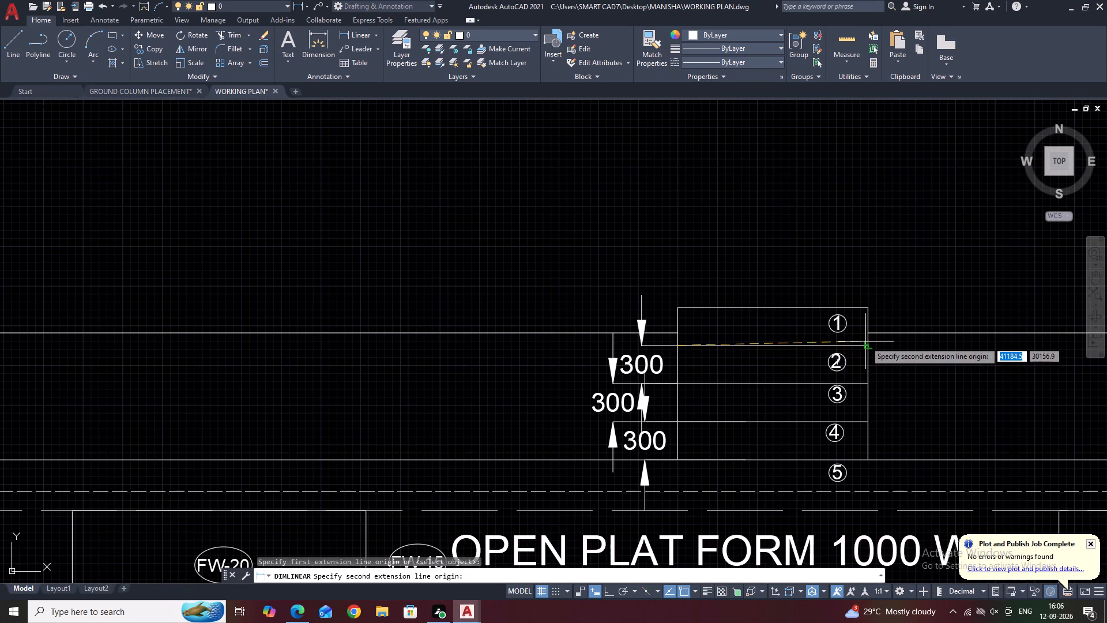
{"action": "left_click", "coordinate": [869, 347]}
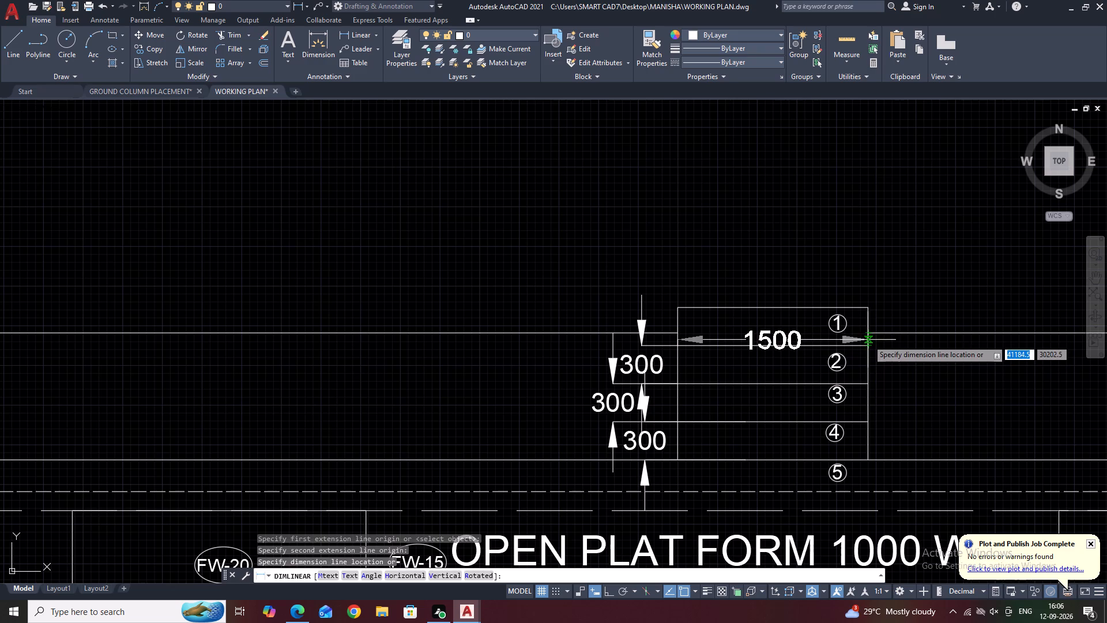
{"action": "left_click", "coordinate": [865, 336]}
Add a straight vertical multileader labelled UP, with its arrowhead on step 2 and its text north of the entrance steps.
{"action": "middle_click_drag", "start_coordinate": [835, 285], "coordinate": [811, 305]}
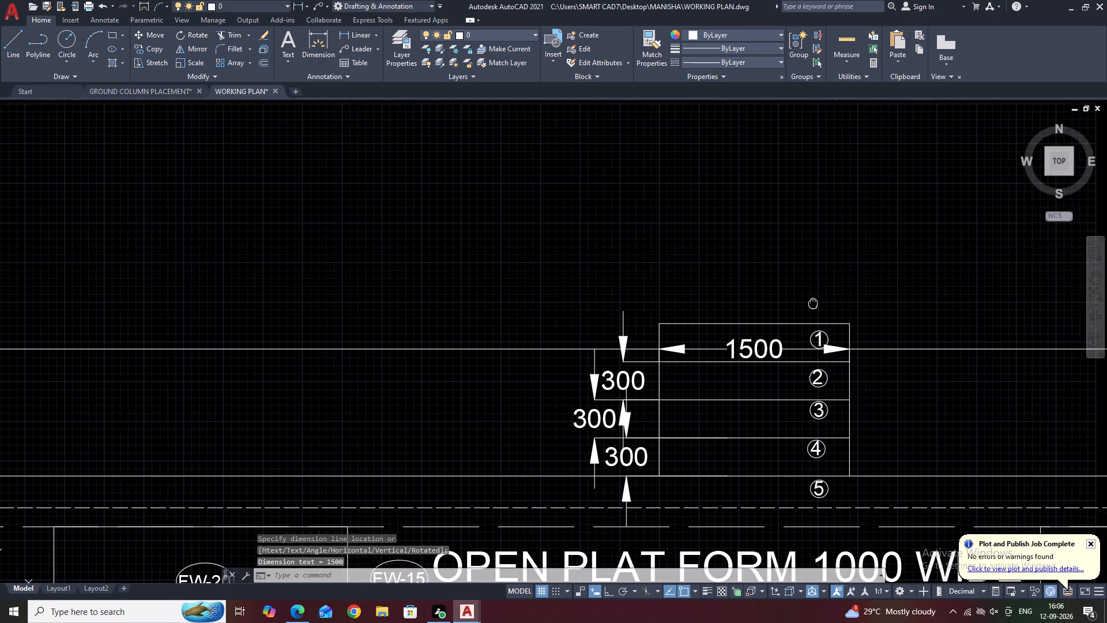
{"action": "middle_click_drag", "start_coordinate": [811, 305], "coordinate": [744, 329]}
{"action": "middle_click_drag", "start_coordinate": [830, 316], "coordinate": [785, 338]}
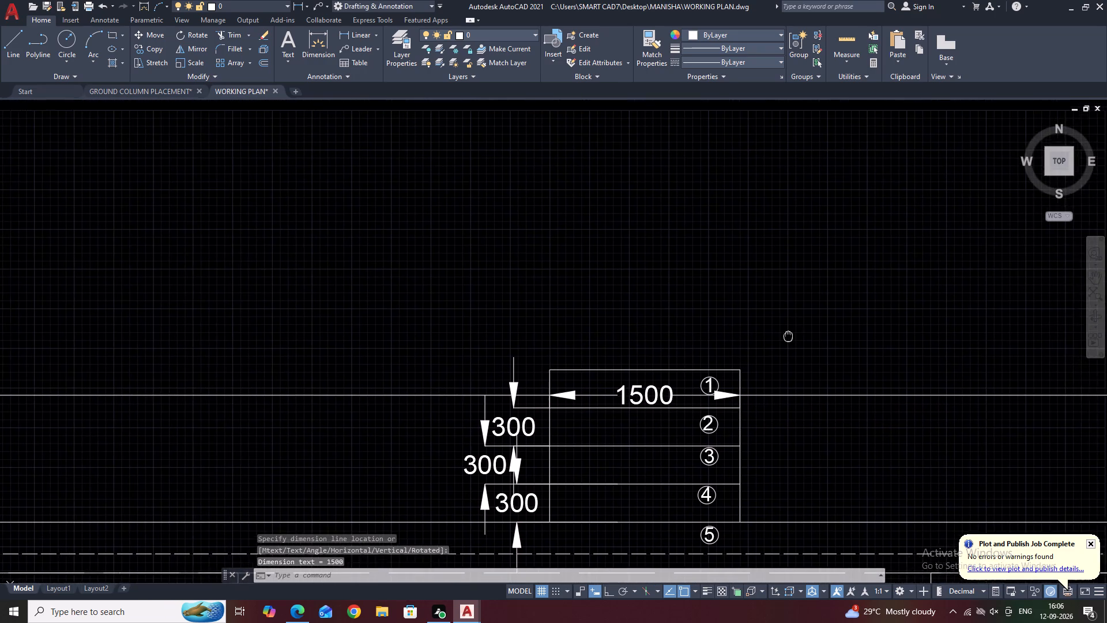
{"action": "middle_click_drag", "start_coordinate": [785, 338], "coordinate": [777, 341]}
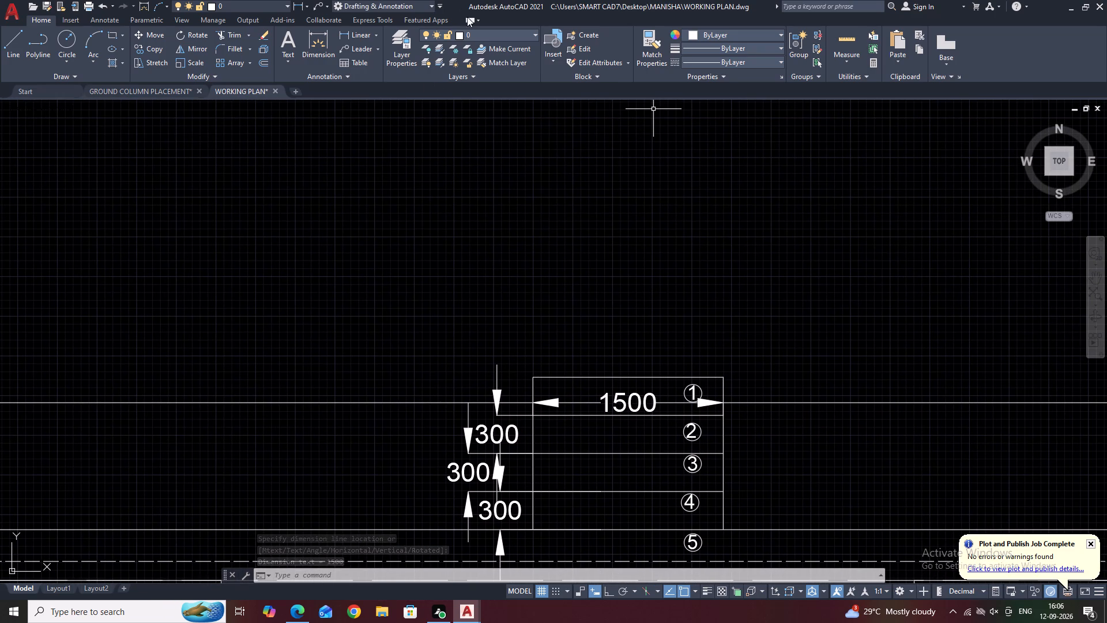
{"action": "left_click", "coordinate": [357, 53]}
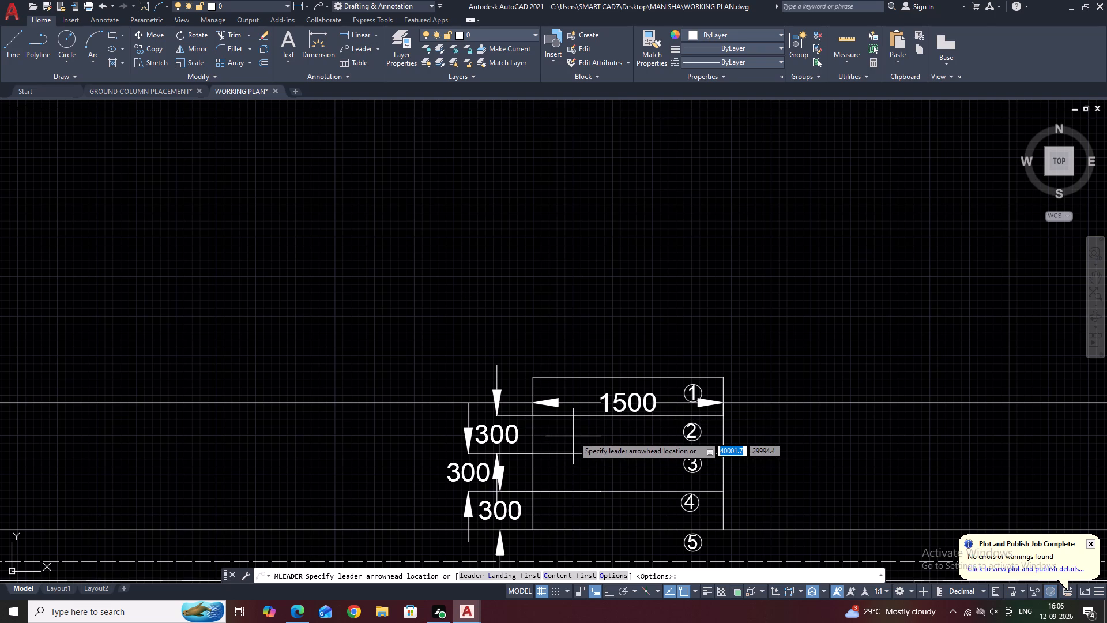
{"action": "left_click_drag", "start_coordinate": [583, 436], "coordinate": [586, 426]}
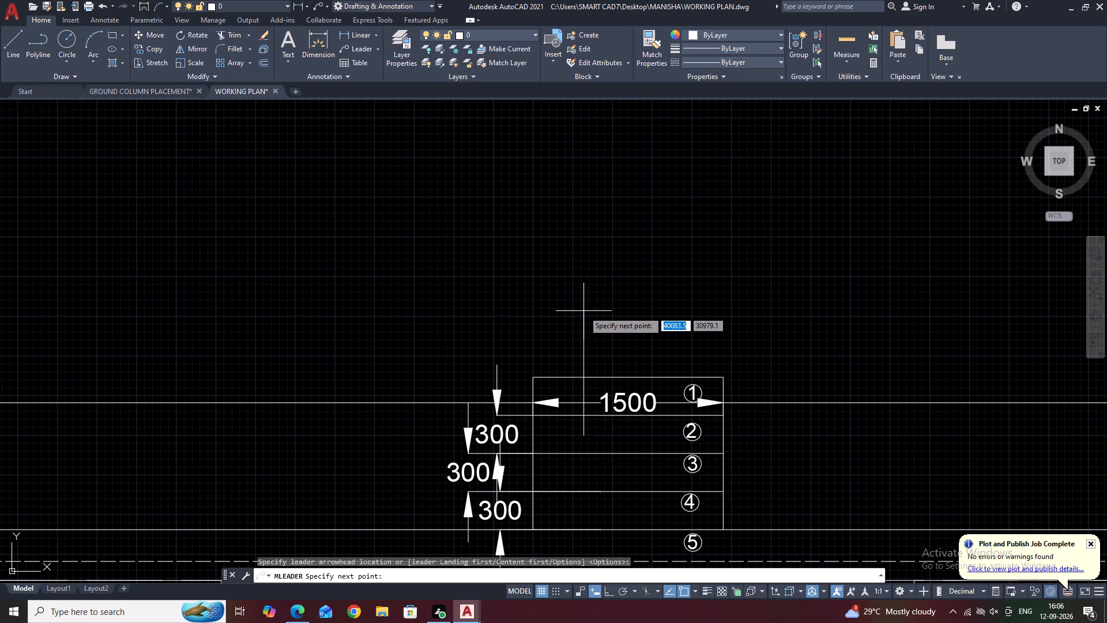
{"action": "key", "text": "F8"}
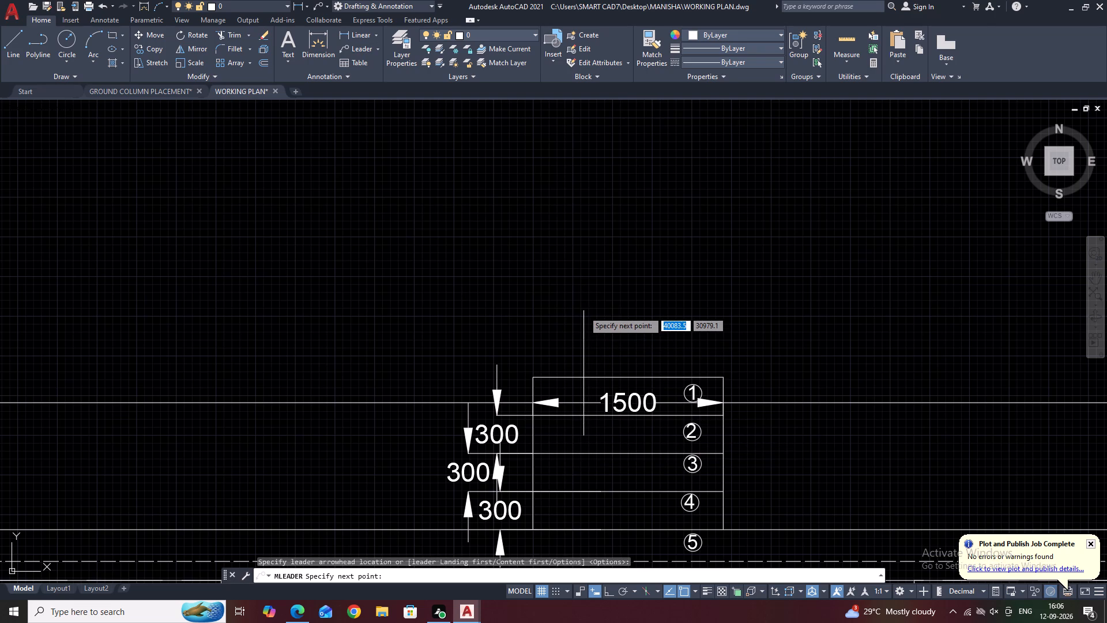
{"action": "double_click", "coordinate": [584, 315]}
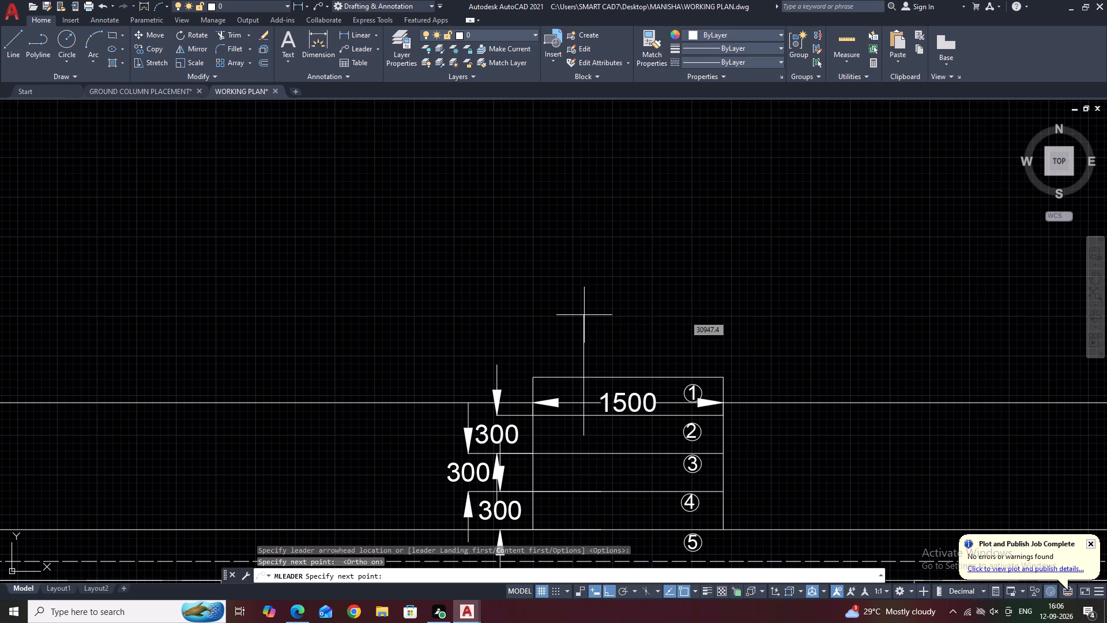
{"action": "left_click", "coordinate": [583, 314]}
{"action": "left_click", "coordinate": [583, 314]}
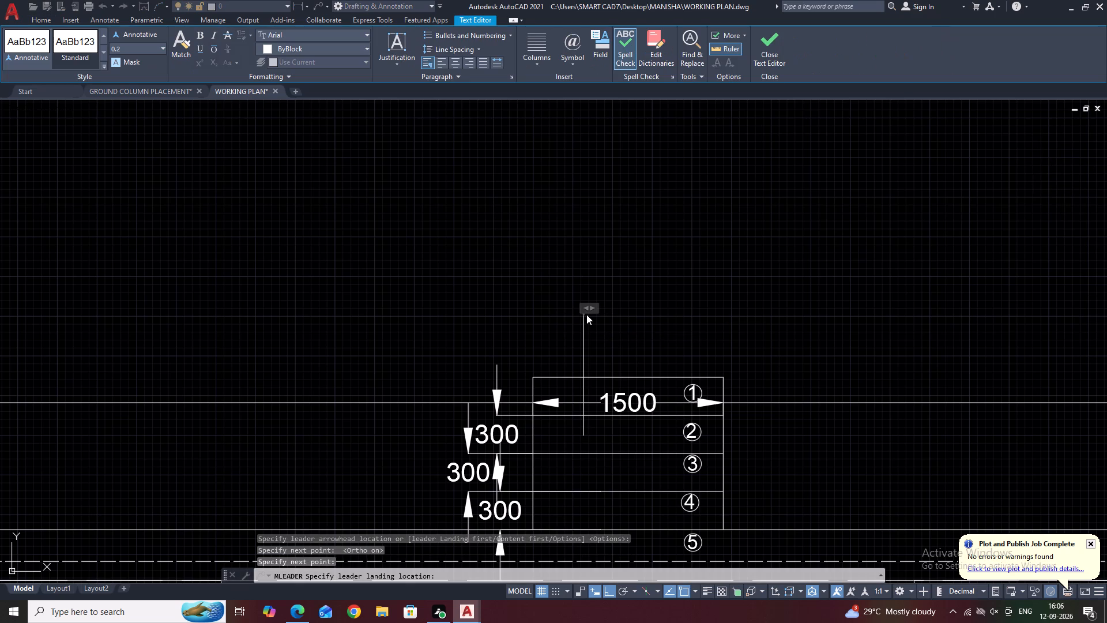
{"action": "type", "text": "UP"}
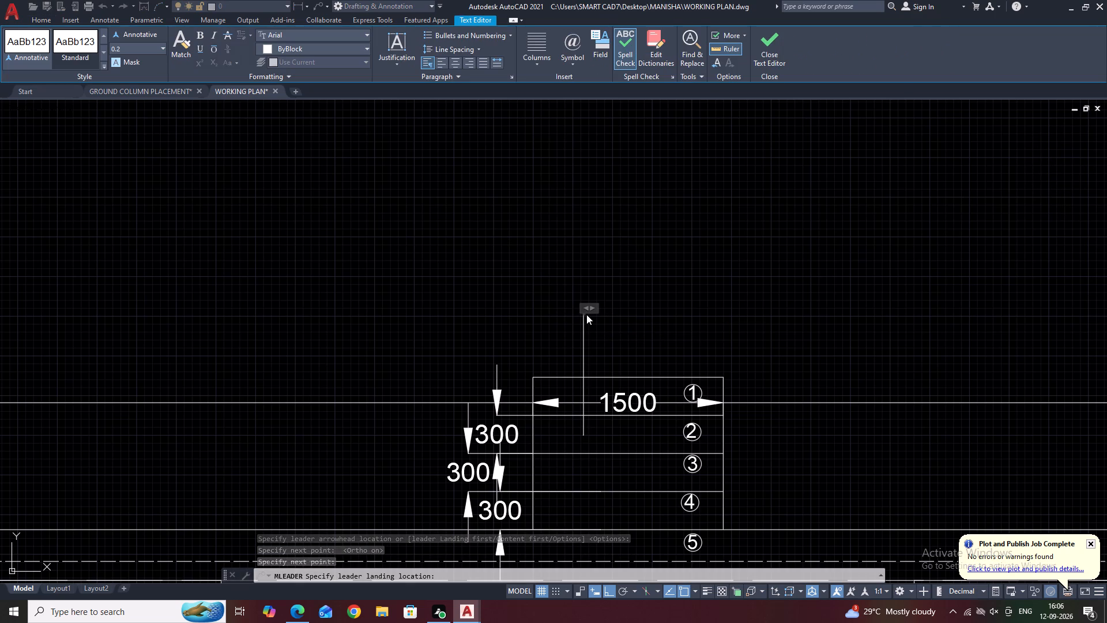
{"action": "key", "text": "space"}
{"action": "left_click", "coordinate": [621, 311]}
Match the new UP leader's properties to the existing UP leader on the northwest staircase.
{"action": "scroll", "coordinate": [657, 324], "scroll_direction": "down", "scroll_amount": 4}
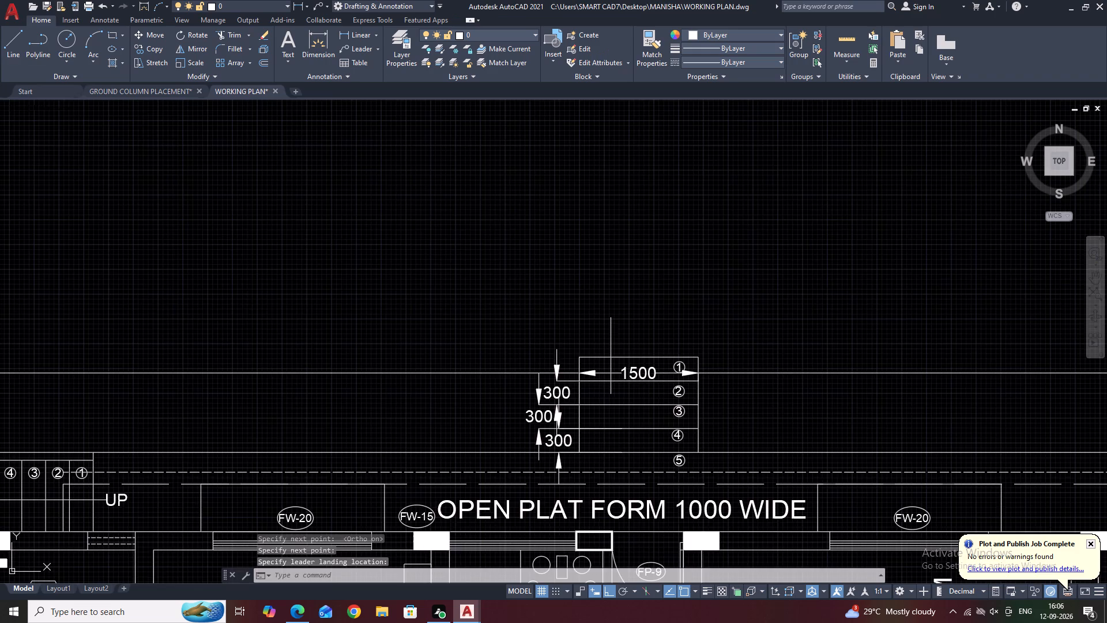
{"action": "scroll", "coordinate": [672, 327], "scroll_direction": "down", "scroll_amount": 3}
{"action": "left_click", "coordinate": [651, 46]}
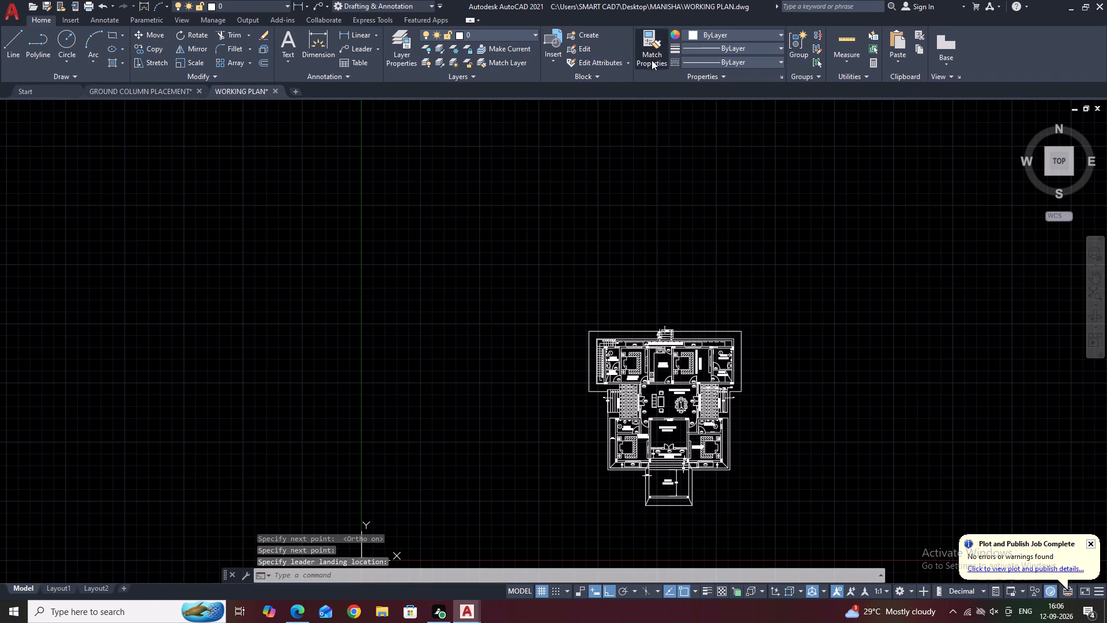
{"action": "scroll", "coordinate": [604, 405], "scroll_direction": "up", "scroll_amount": 3}
{"action": "left_click", "coordinate": [588, 309]}
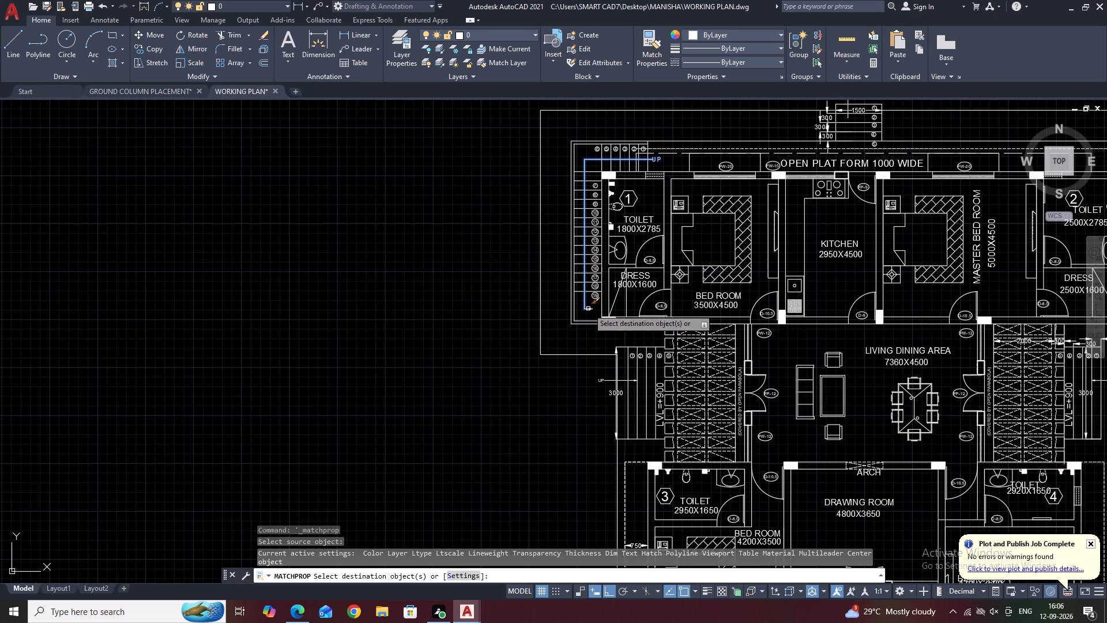
{"action": "middle_click_drag", "start_coordinate": [656, 211], "coordinate": [635, 354]}
{"action": "scroll", "coordinate": [826, 242], "scroll_direction": "up", "scroll_amount": 2}
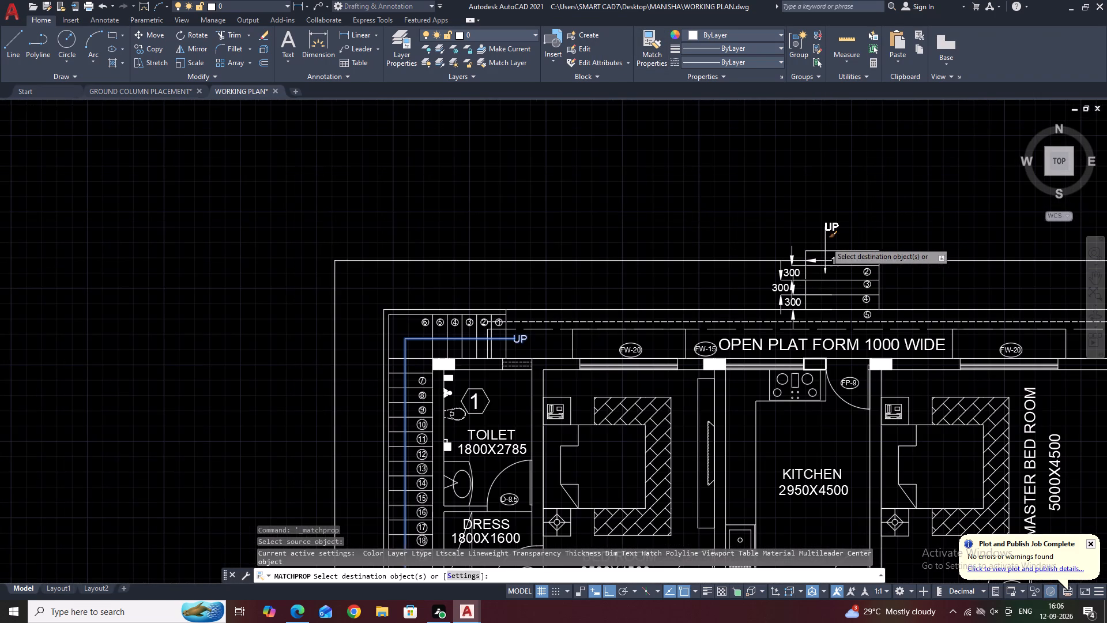
{"action": "left_click", "coordinate": [825, 241]}
{"action": "right_click", "coordinate": [744, 211]}
{"action": "left_click", "coordinate": [775, 239]}
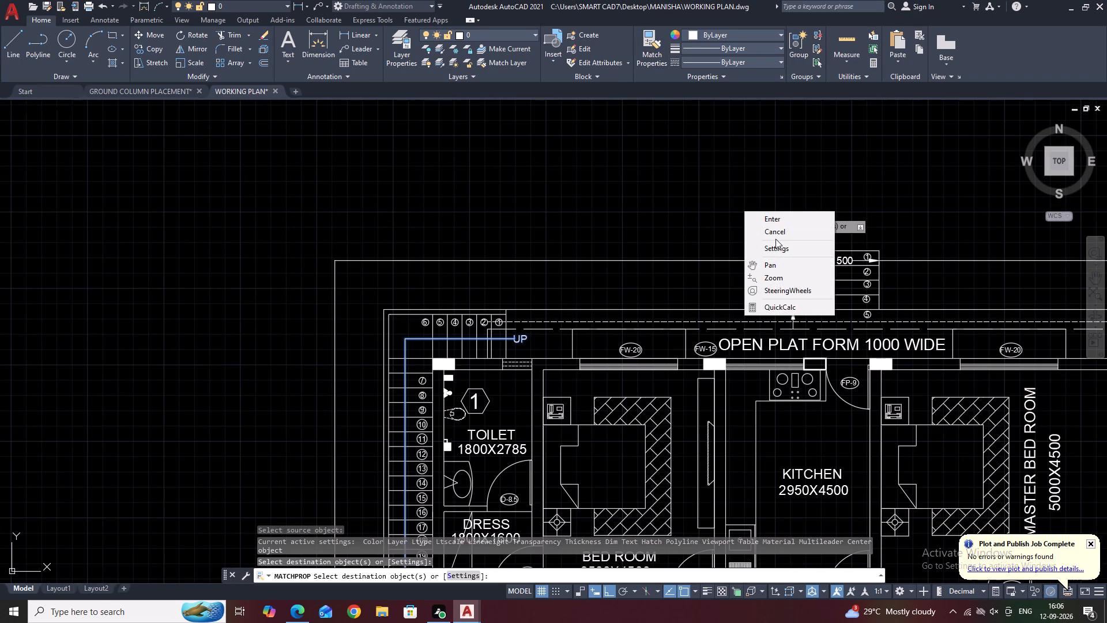
{"action": "left_click", "coordinate": [769, 234]}
Copy the verandah's LVL=+900 label to the north platform, just above the OPEN PLAT FORM 1000 WIDE text.
{"action": "middle_click_drag", "start_coordinate": [917, 242], "coordinate": [822, 229]}
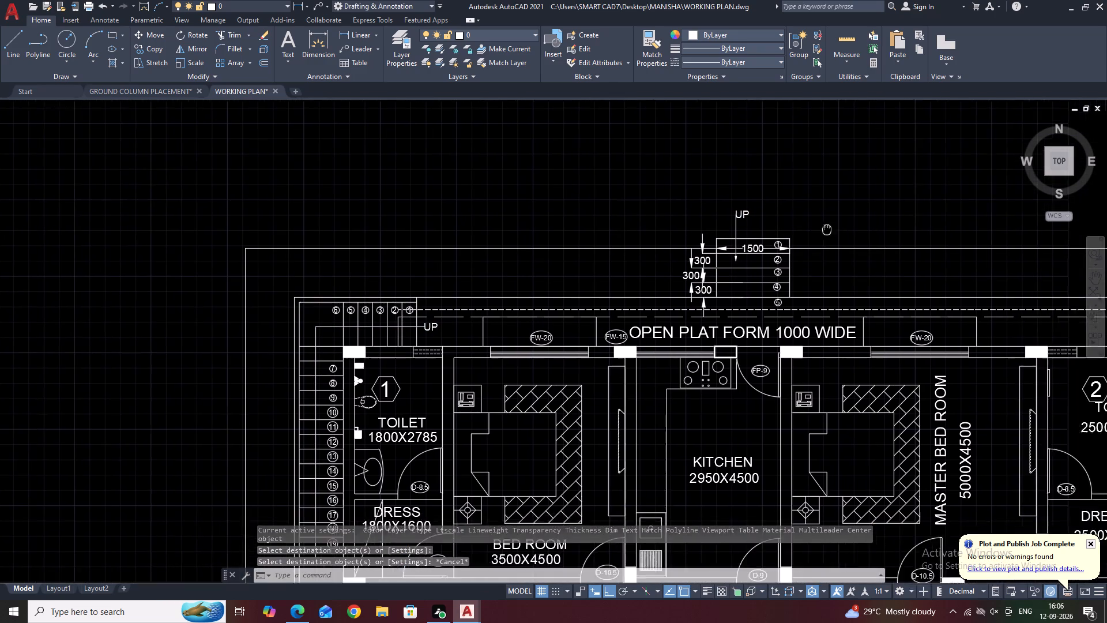
{"action": "middle_click_drag", "start_coordinate": [822, 229], "coordinate": [784, 277]}
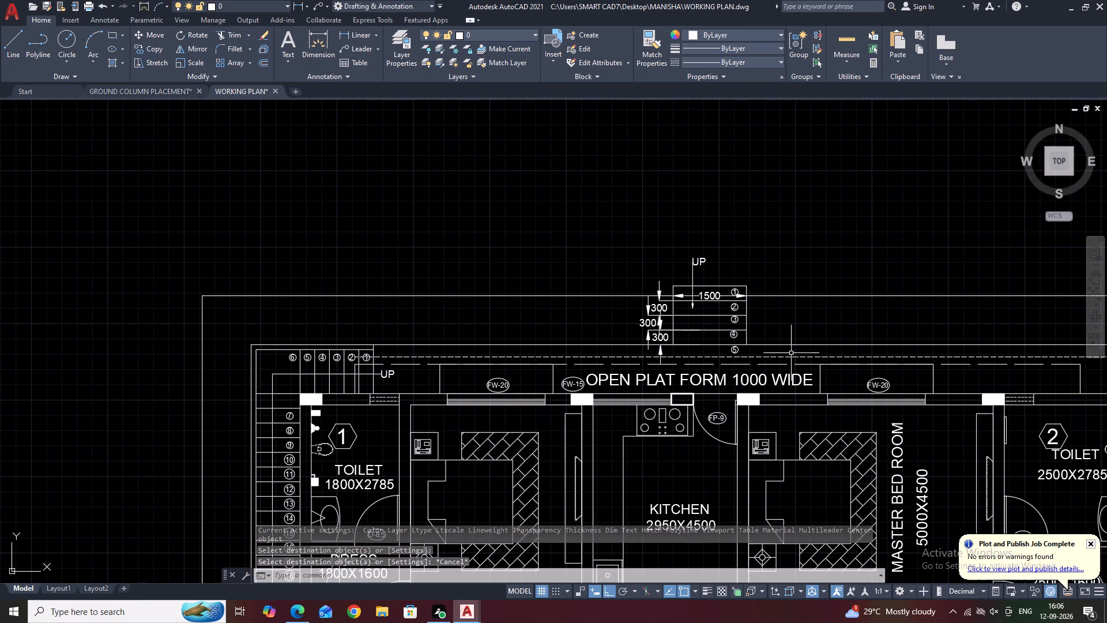
{"action": "middle_click_drag", "start_coordinate": [801, 379], "coordinate": [806, 229]}
{"action": "scroll", "coordinate": [816, 257], "scroll_direction": "down", "scroll_amount": 1}
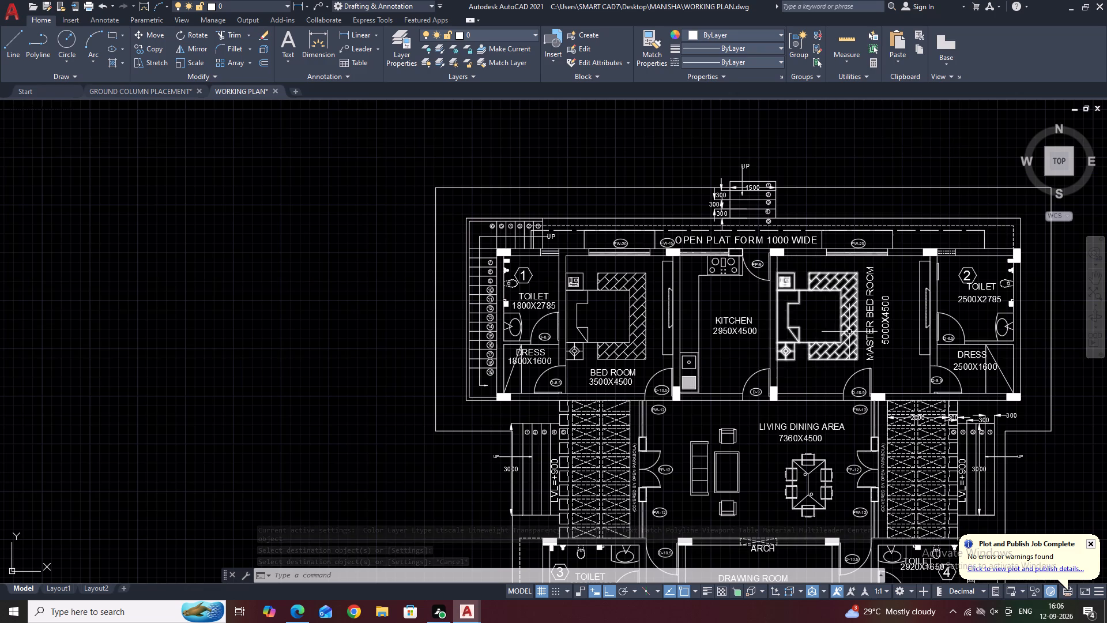
{"action": "middle_click_drag", "start_coordinate": [831, 364], "coordinate": [826, 227]}
{"action": "scroll", "coordinate": [814, 348], "scroll_direction": "down", "scroll_amount": 1}
{"action": "middle_click_drag", "start_coordinate": [814, 347], "coordinate": [821, 230]}
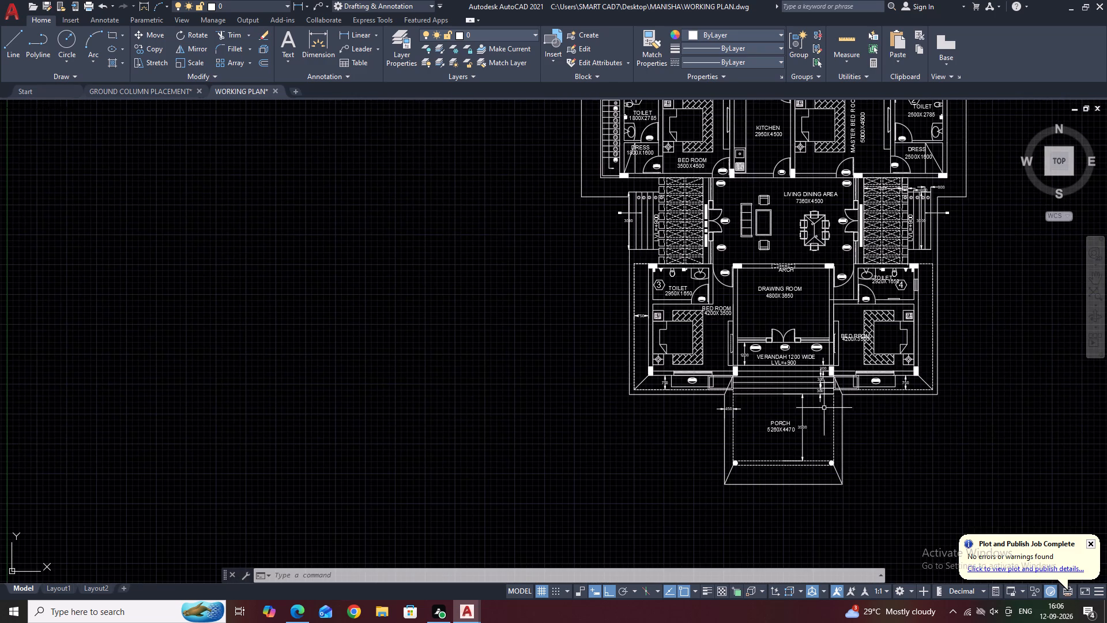
{"action": "scroll", "coordinate": [819, 408], "scroll_direction": "up", "scroll_amount": 3}
{"action": "middle_click_drag", "start_coordinate": [780, 246], "coordinate": [793, 279]}
{"action": "scroll", "coordinate": [799, 277], "scroll_direction": "down", "scroll_amount": 2}
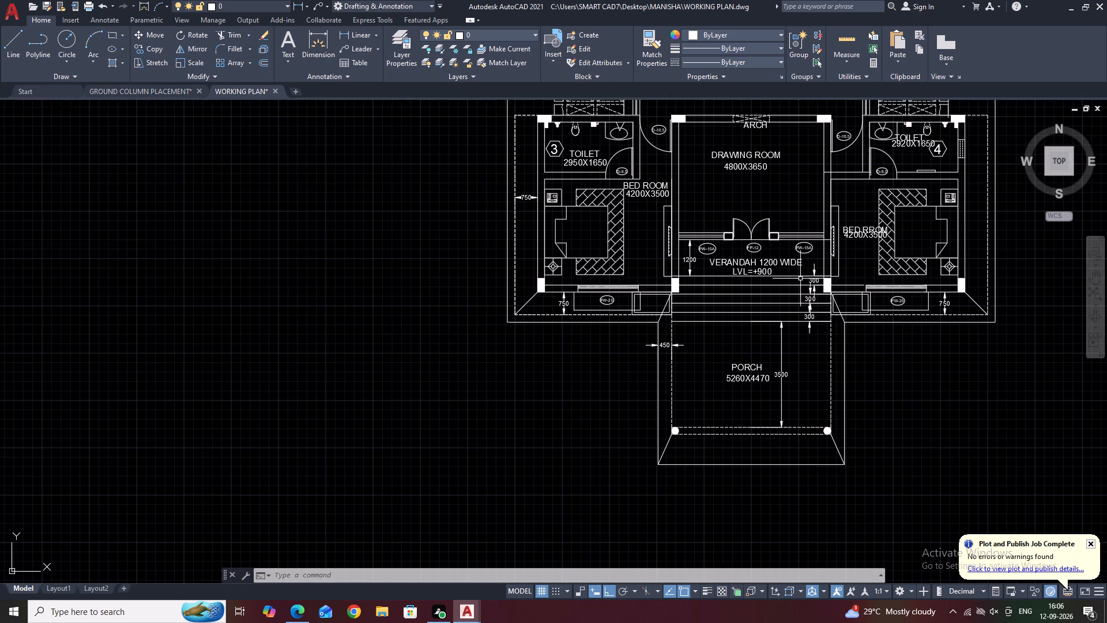
{"action": "middle_click_drag", "start_coordinate": [790, 250], "coordinate": [806, 323]}
{"action": "scroll", "coordinate": [778, 341], "scroll_direction": "up", "scroll_amount": 3}
{"action": "left_click_drag", "start_coordinate": [805, 345], "coordinate": [805, 345]}
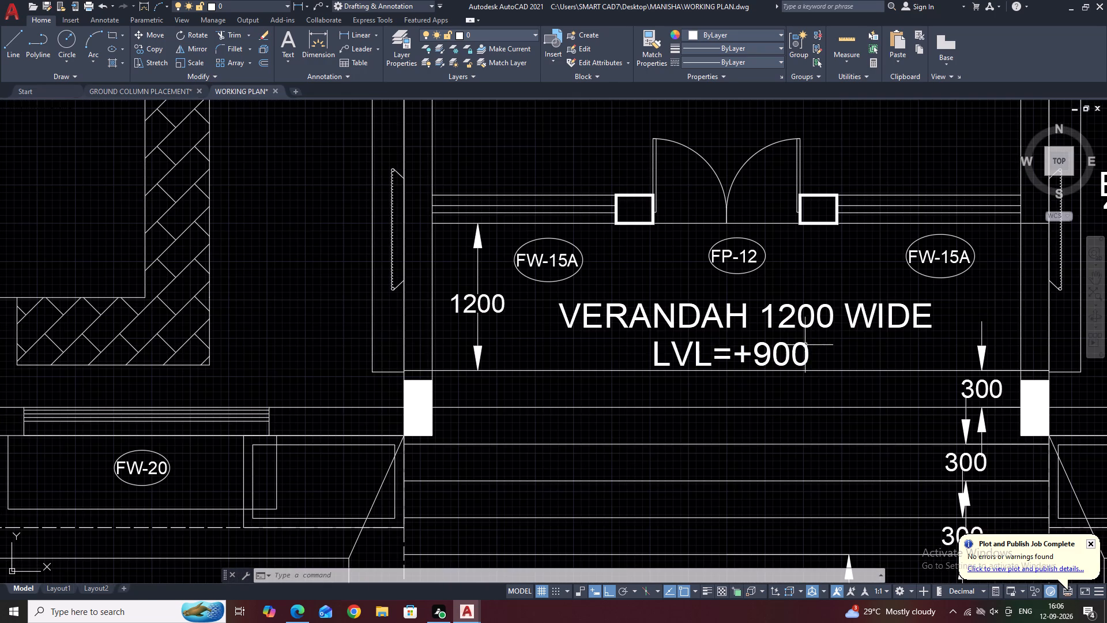
{"action": "left_click_drag", "start_coordinate": [805, 345], "coordinate": [806, 339]}
{"action": "left_click", "coordinate": [780, 354]}
{"action": "left_click", "coordinate": [761, 344]}
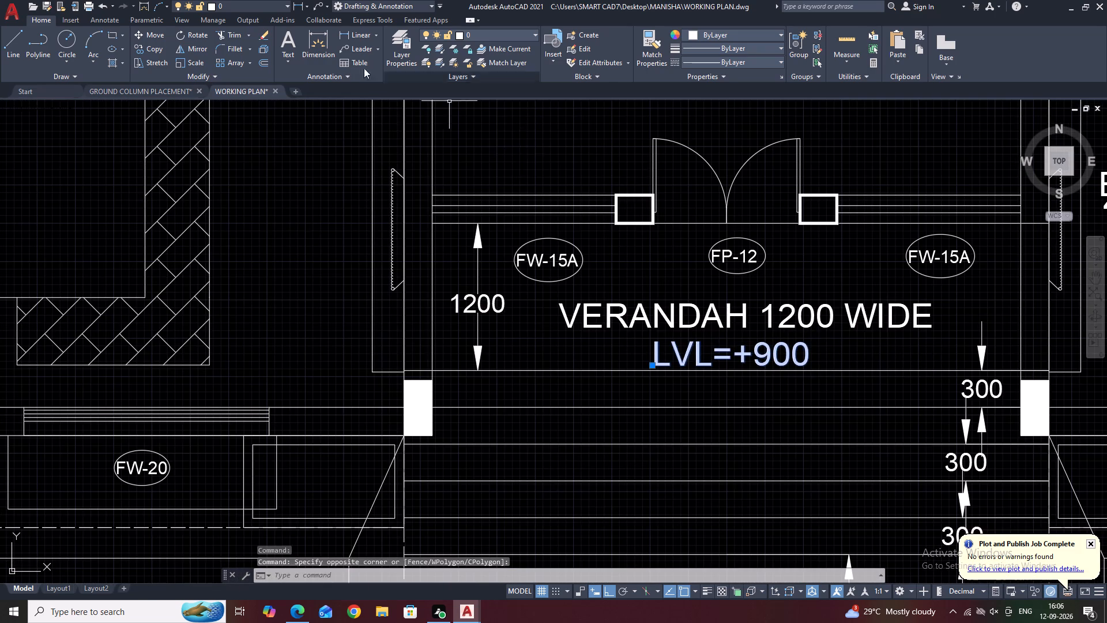
{"action": "left_click", "coordinate": [146, 46]}
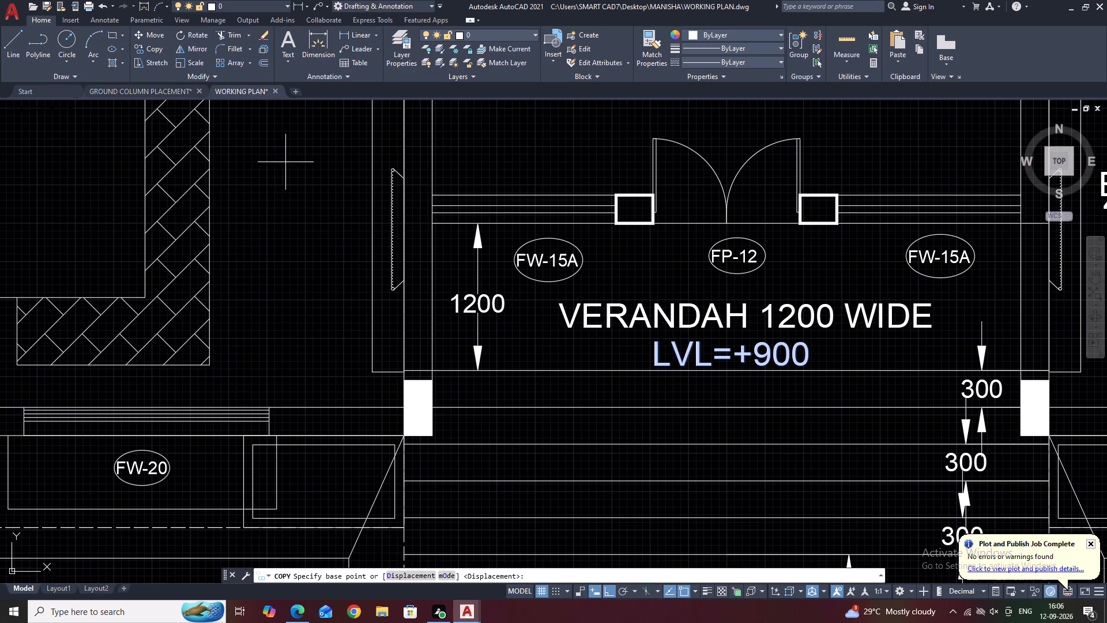
{"action": "left_click", "coordinate": [731, 352]}
{"action": "scroll", "coordinate": [754, 317], "scroll_direction": "down", "scroll_amount": 4}
{"action": "middle_click_drag", "start_coordinate": [773, 177], "coordinate": [778, 271]}
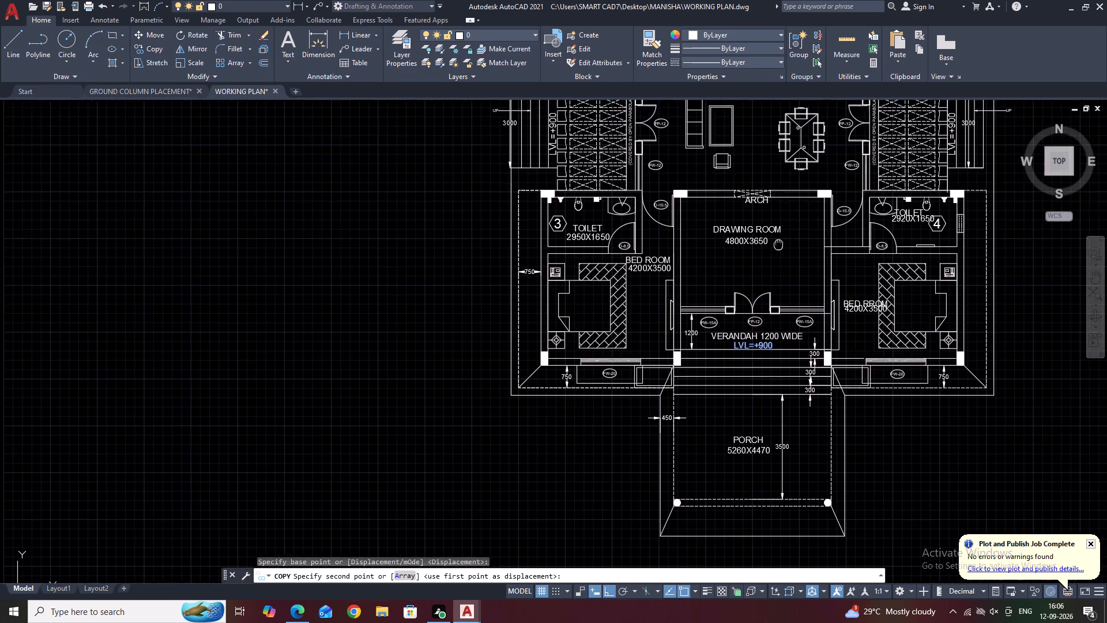
{"action": "middle_click_drag", "start_coordinate": [778, 271], "coordinate": [782, 403]}
{"action": "middle_click_drag", "start_coordinate": [769, 171], "coordinate": [779, 419]}
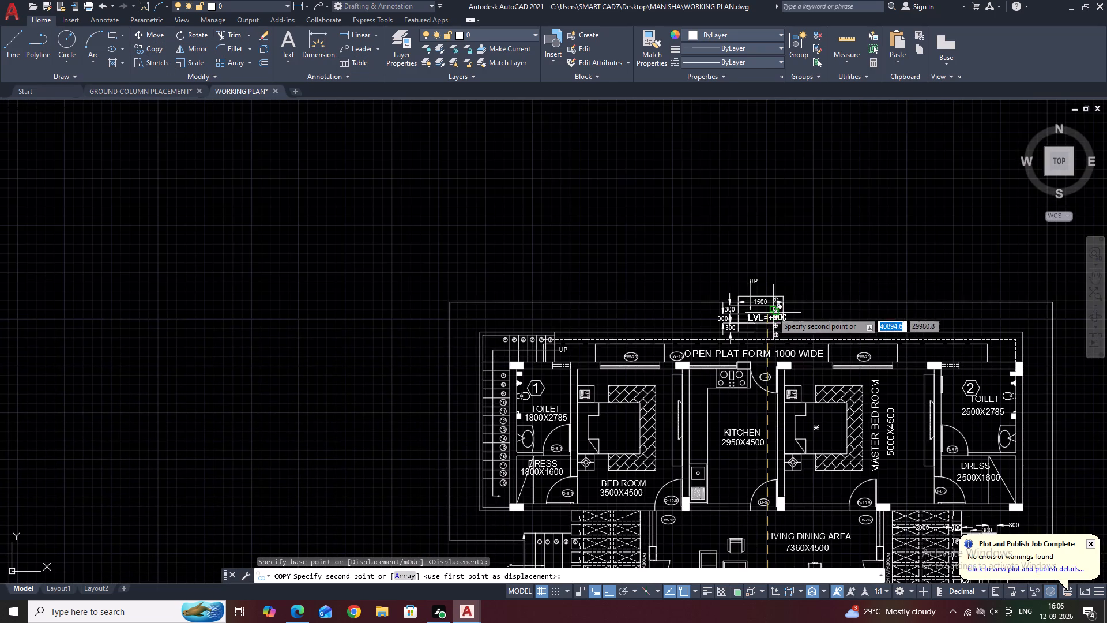
{"action": "scroll", "coordinate": [772, 311], "scroll_direction": "up", "scroll_amount": 3}
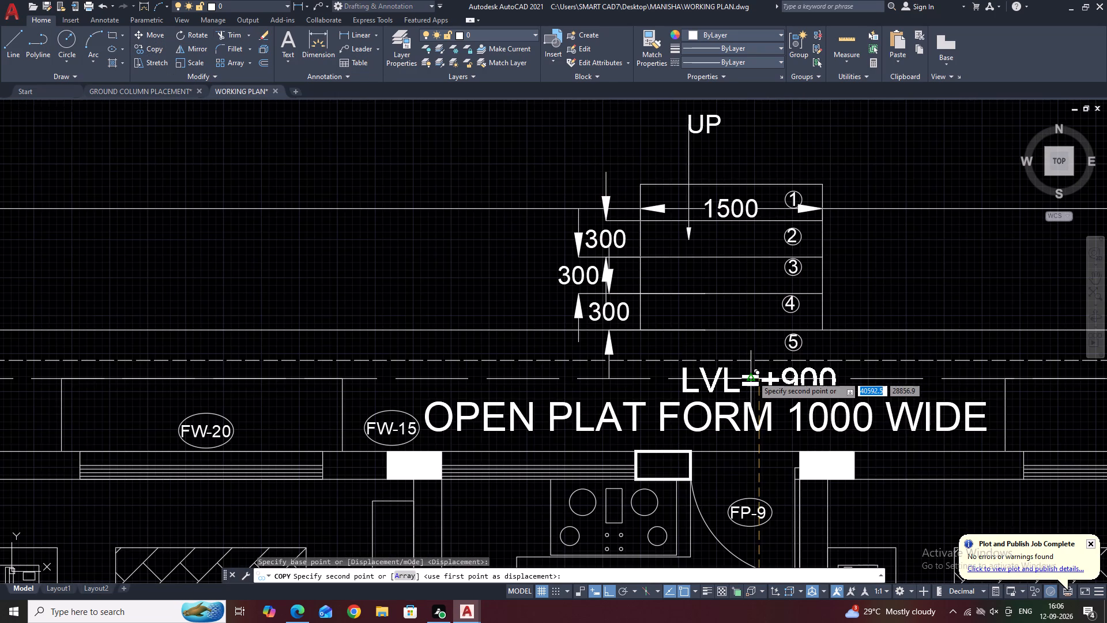
{"action": "left_click", "coordinate": [752, 381]}
{"action": "right_click", "coordinate": [751, 363]}
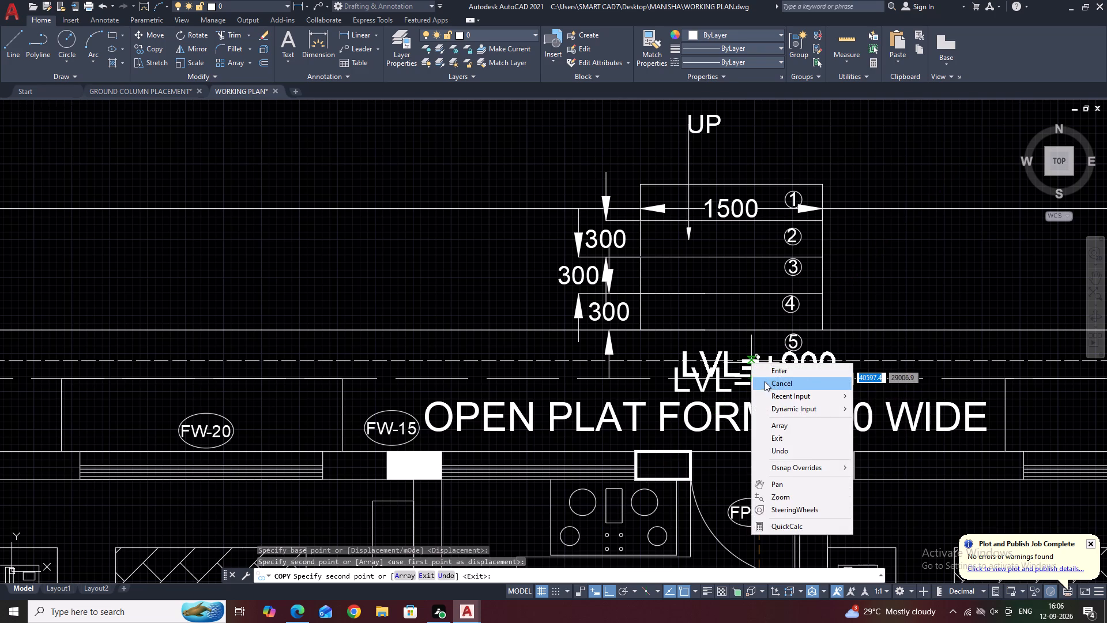
{"action": "left_click", "coordinate": [766, 382]}
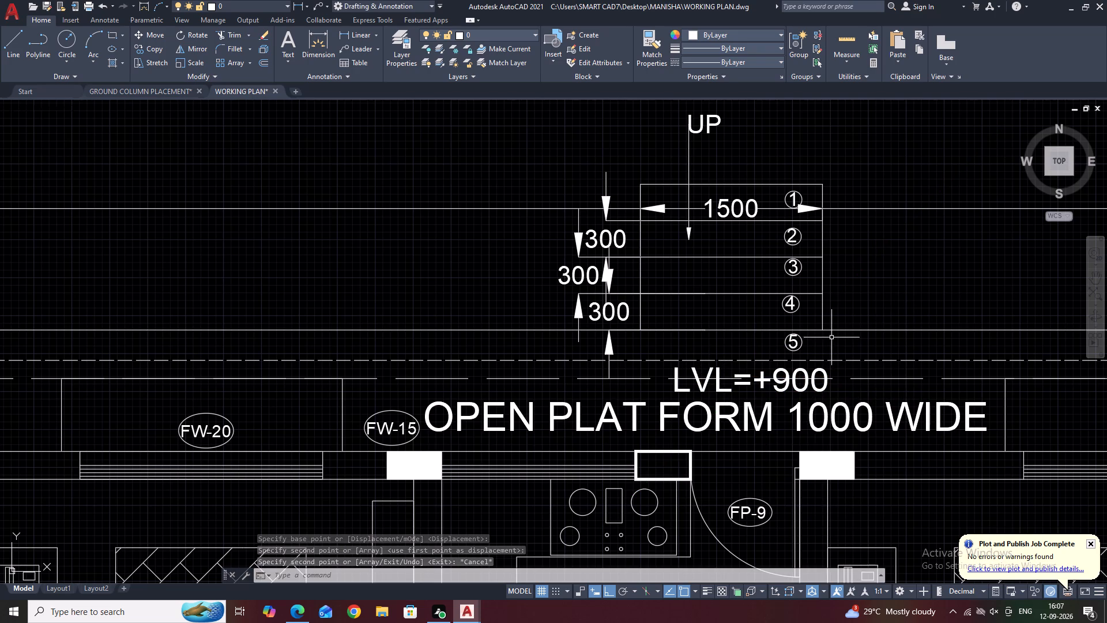
Add a vertical linear dimension across the open platform's width near its northeast corner, north of toilet 2.
{"action": "middle_click_drag", "start_coordinate": [801, 329], "coordinate": [597, 299]}
{"action": "scroll", "coordinate": [605, 305], "scroll_direction": "down", "scroll_amount": 2}
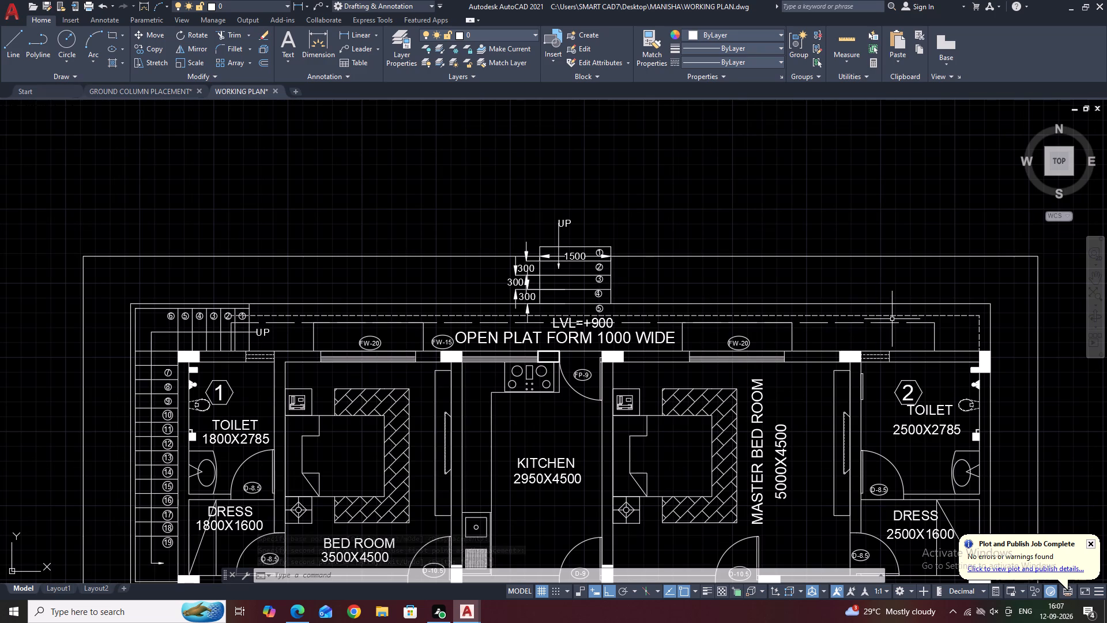
{"action": "left_click", "coordinate": [351, 31]}
{"action": "middle_click_drag", "start_coordinate": [749, 294], "coordinate": [616, 265]}
{"action": "scroll", "coordinate": [849, 321], "scroll_direction": "up", "scroll_amount": 1}
{"action": "left_click", "coordinate": [842, 321]}
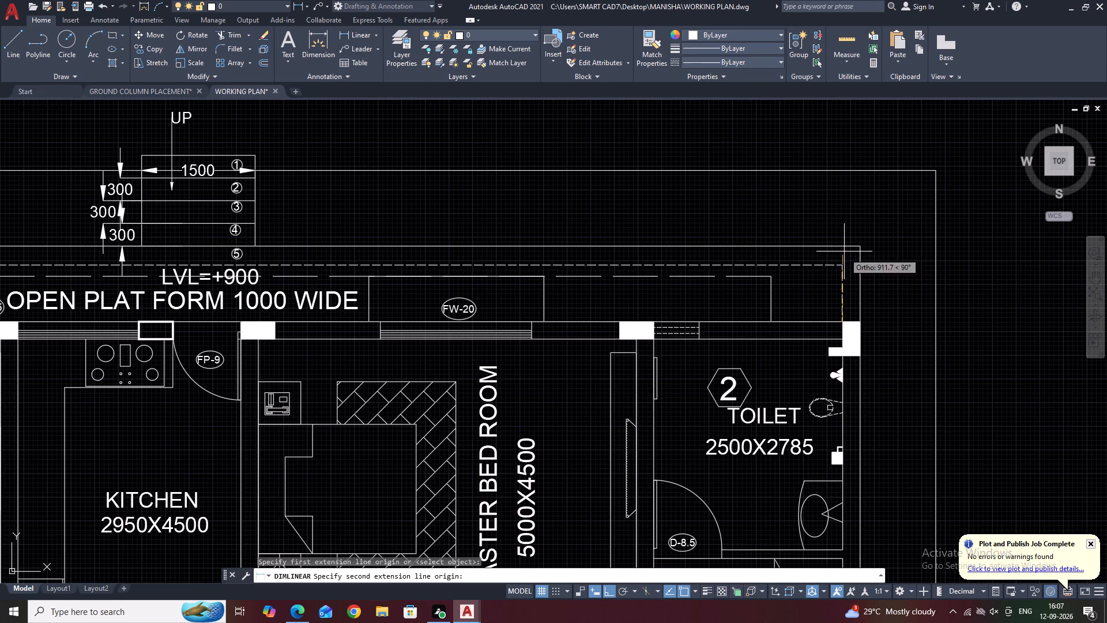
{"action": "left_click", "coordinate": [843, 245]}
{"action": "left_click", "coordinate": [827, 258]}
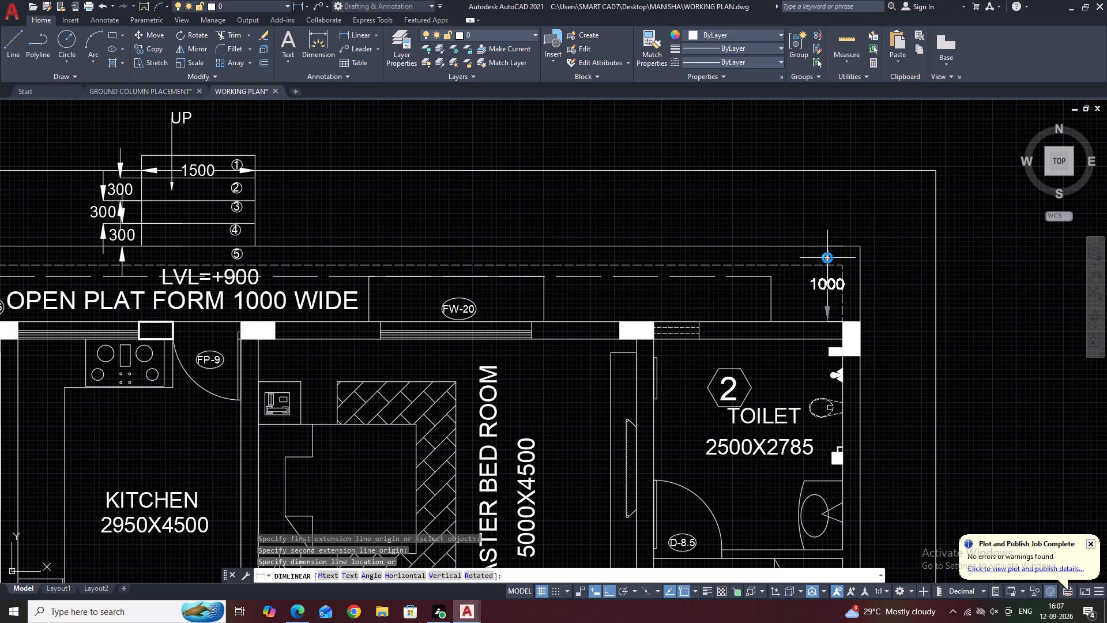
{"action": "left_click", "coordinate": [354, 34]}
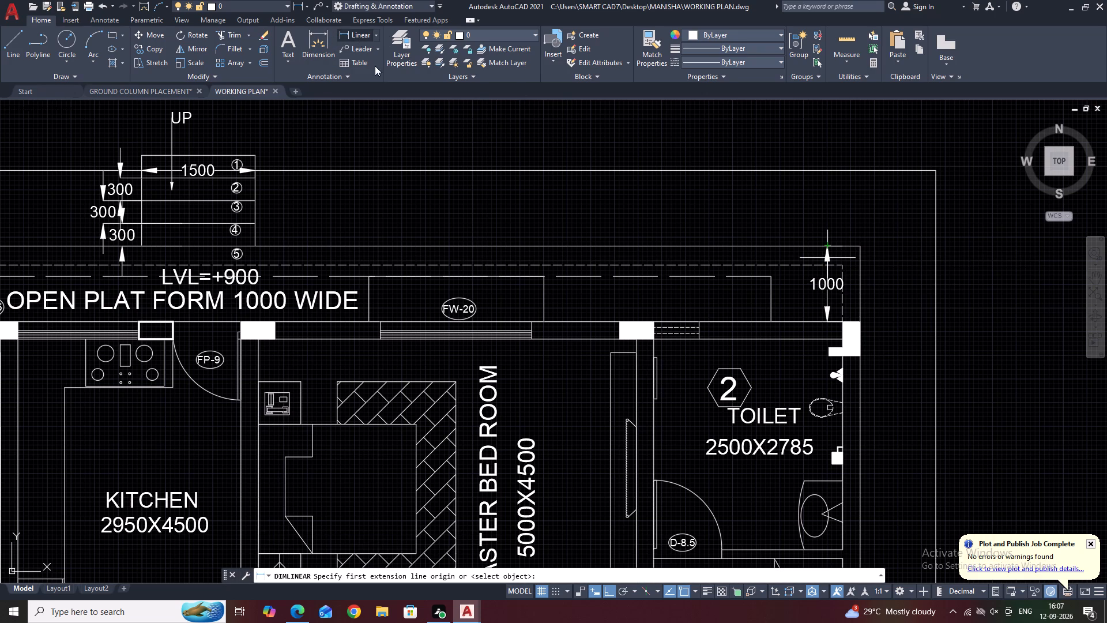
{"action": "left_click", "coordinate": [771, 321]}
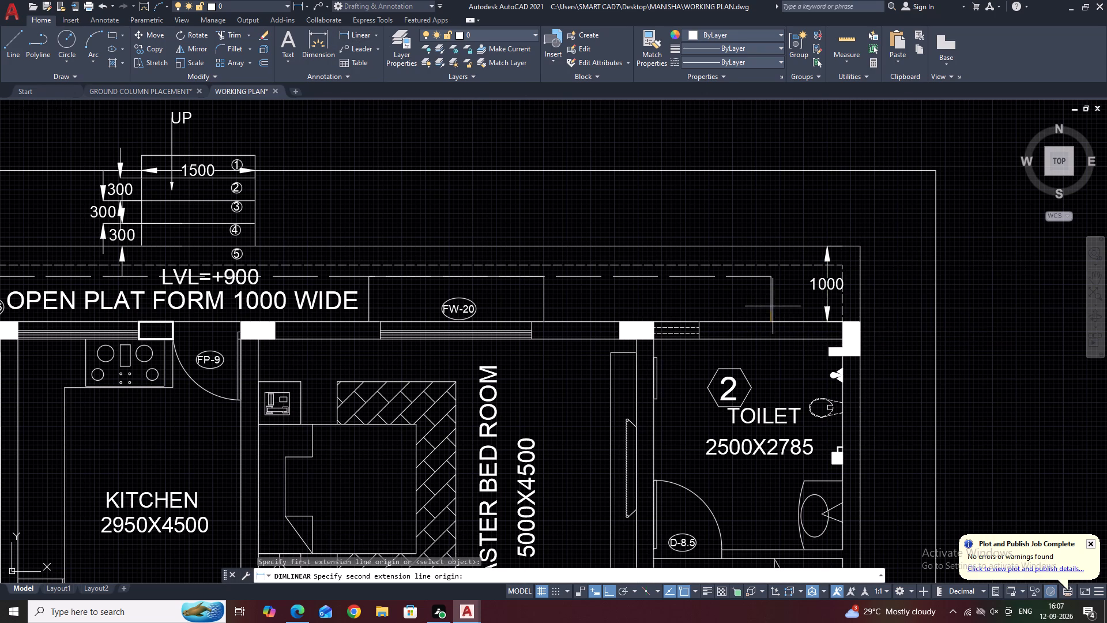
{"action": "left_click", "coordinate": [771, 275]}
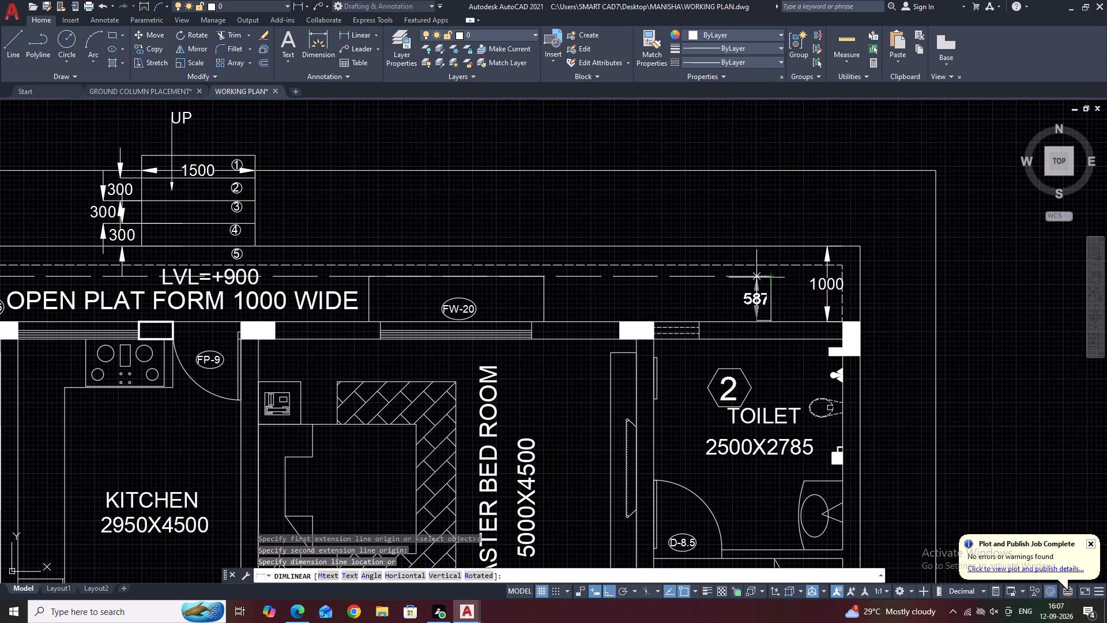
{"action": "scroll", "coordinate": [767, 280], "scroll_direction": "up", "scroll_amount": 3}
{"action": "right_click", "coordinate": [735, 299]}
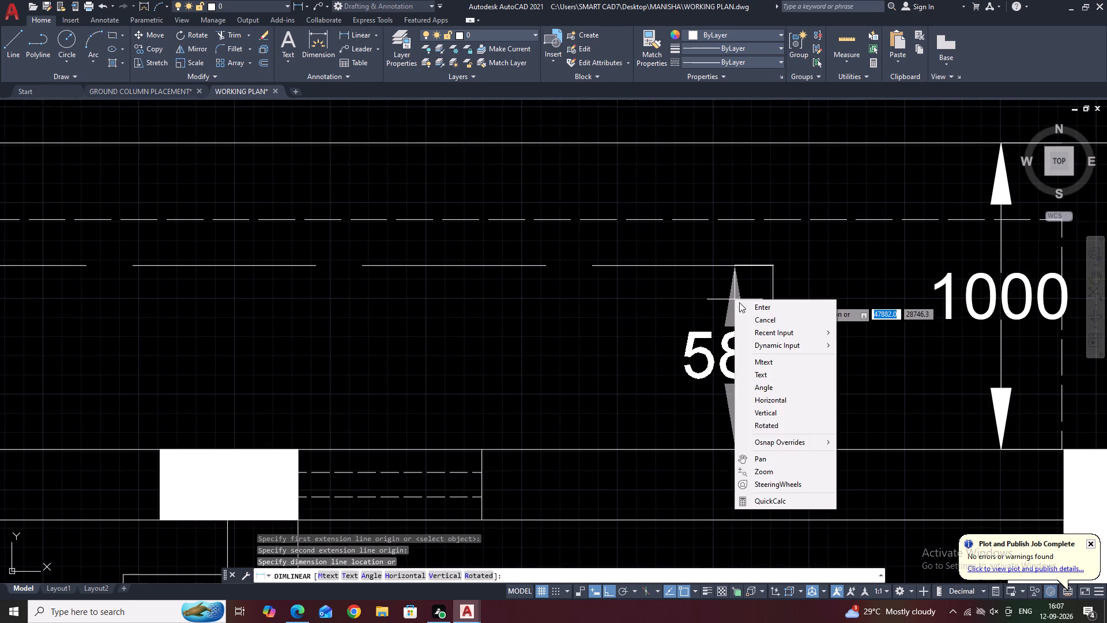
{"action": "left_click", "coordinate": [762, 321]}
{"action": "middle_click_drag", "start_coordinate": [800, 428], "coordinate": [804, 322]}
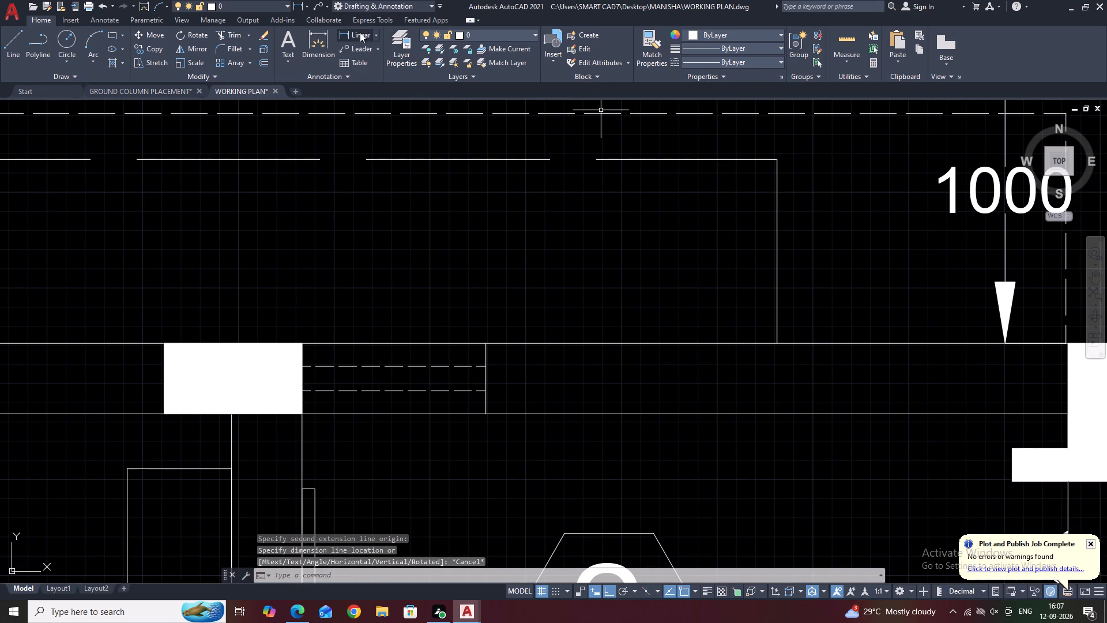
Add a vertical linear dimension to the east end of the dashed projection outline north of toilet 2.
{"action": "left_click", "coordinate": [360, 32]}
{"action": "left_click", "coordinate": [776, 344]}
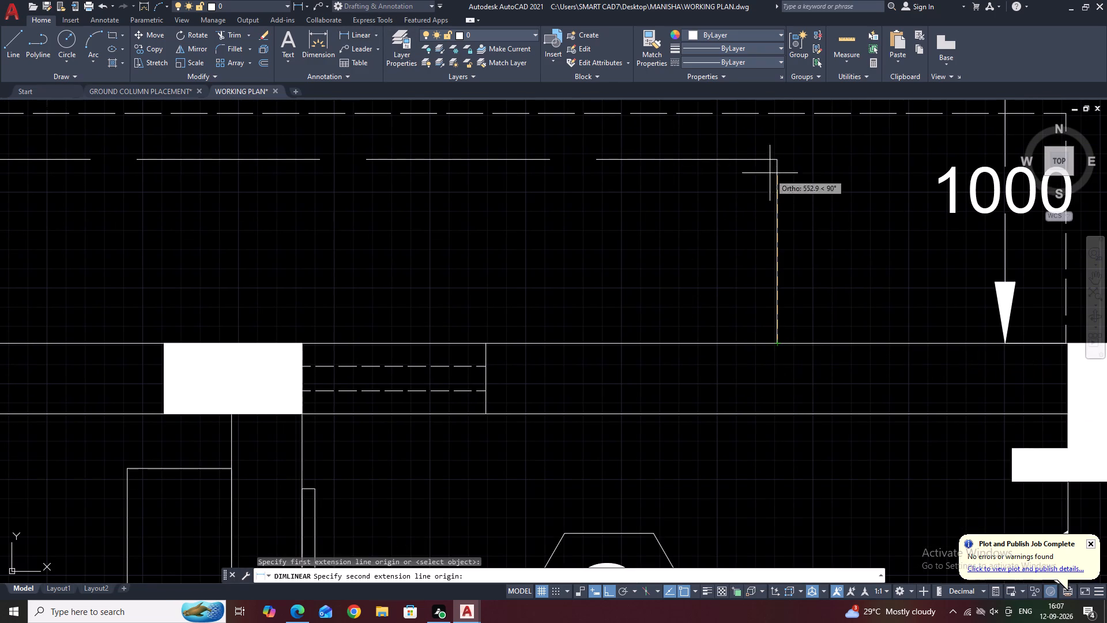
{"action": "left_click", "coordinate": [776, 161]}
{"action": "left_click", "coordinate": [728, 179]}
{"action": "scroll", "coordinate": [846, 332], "scroll_direction": "down", "scroll_amount": 3}
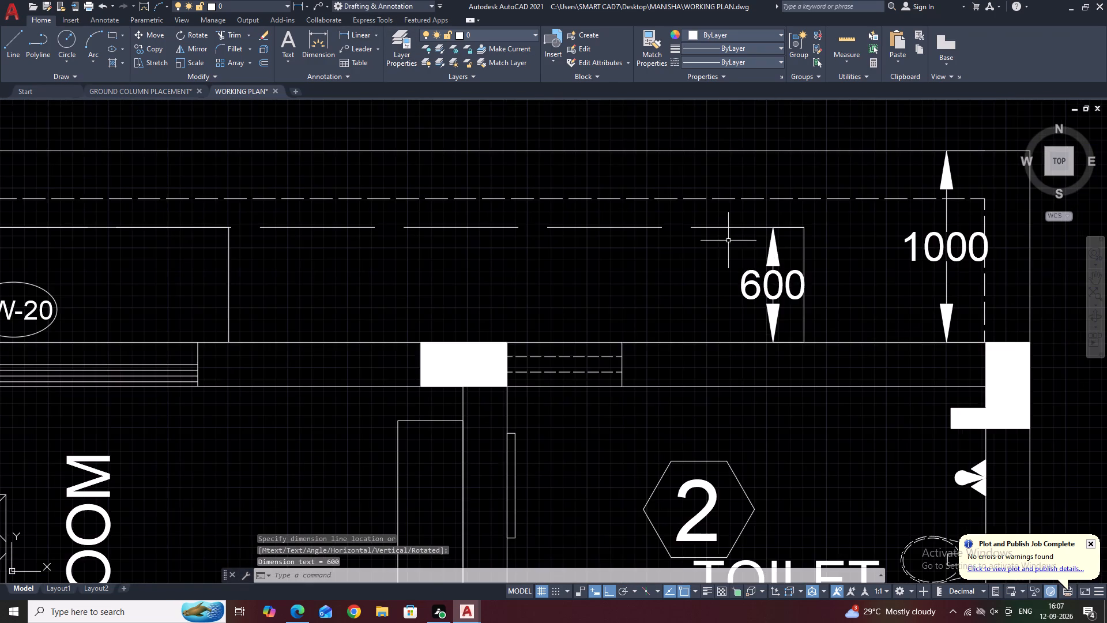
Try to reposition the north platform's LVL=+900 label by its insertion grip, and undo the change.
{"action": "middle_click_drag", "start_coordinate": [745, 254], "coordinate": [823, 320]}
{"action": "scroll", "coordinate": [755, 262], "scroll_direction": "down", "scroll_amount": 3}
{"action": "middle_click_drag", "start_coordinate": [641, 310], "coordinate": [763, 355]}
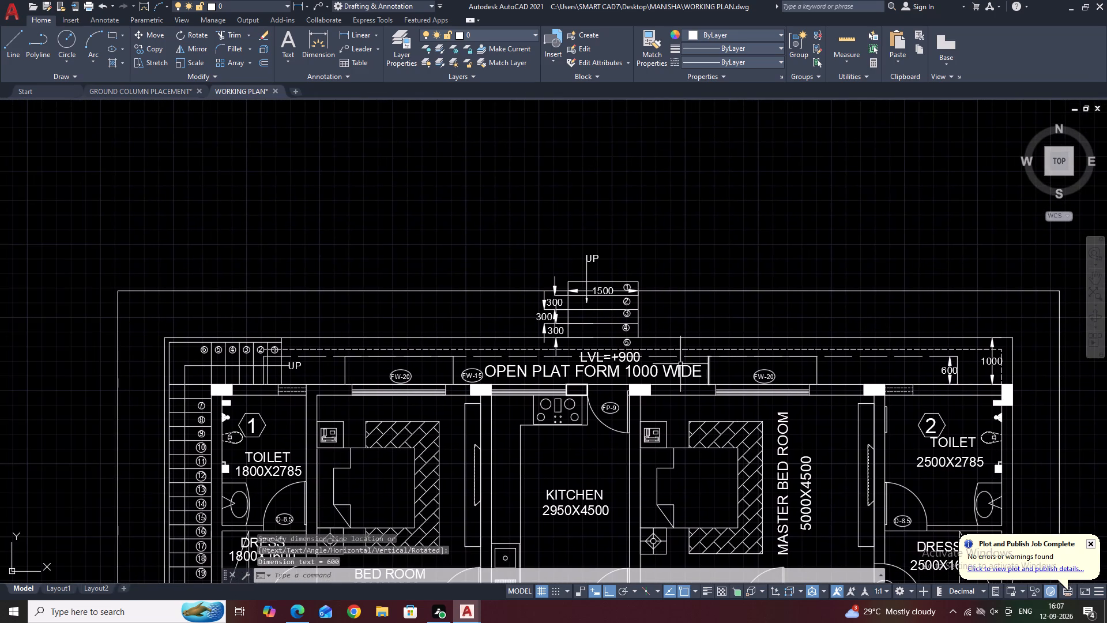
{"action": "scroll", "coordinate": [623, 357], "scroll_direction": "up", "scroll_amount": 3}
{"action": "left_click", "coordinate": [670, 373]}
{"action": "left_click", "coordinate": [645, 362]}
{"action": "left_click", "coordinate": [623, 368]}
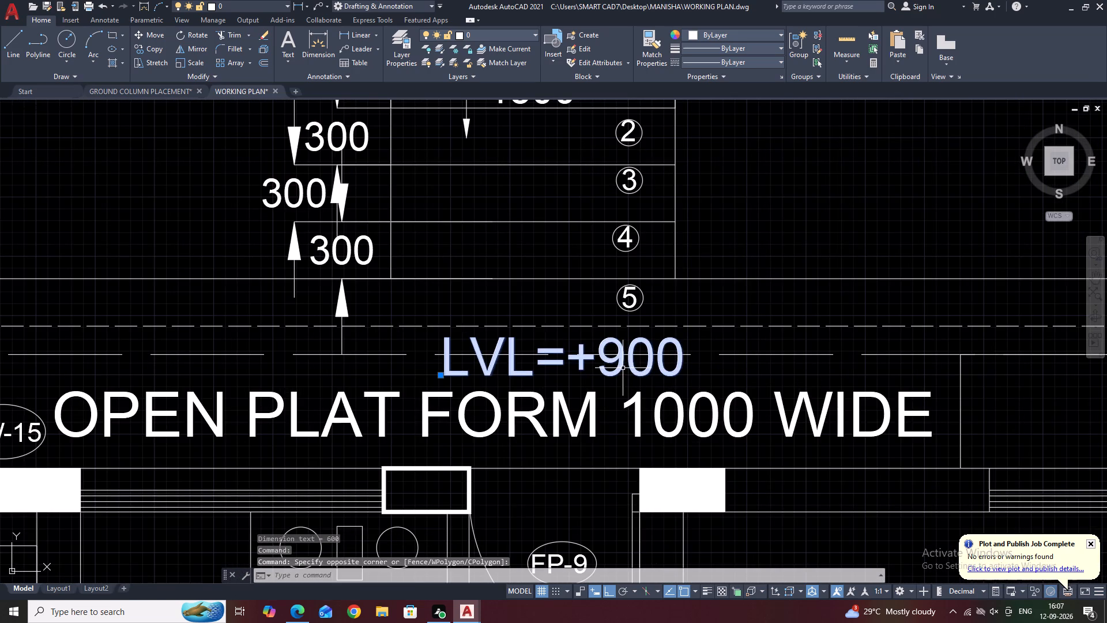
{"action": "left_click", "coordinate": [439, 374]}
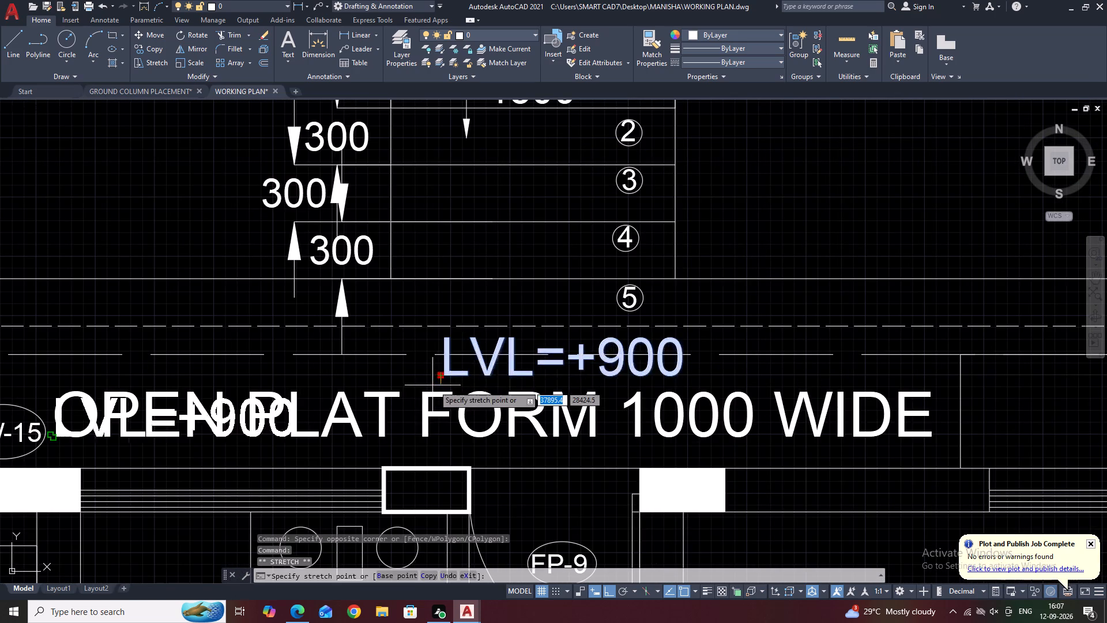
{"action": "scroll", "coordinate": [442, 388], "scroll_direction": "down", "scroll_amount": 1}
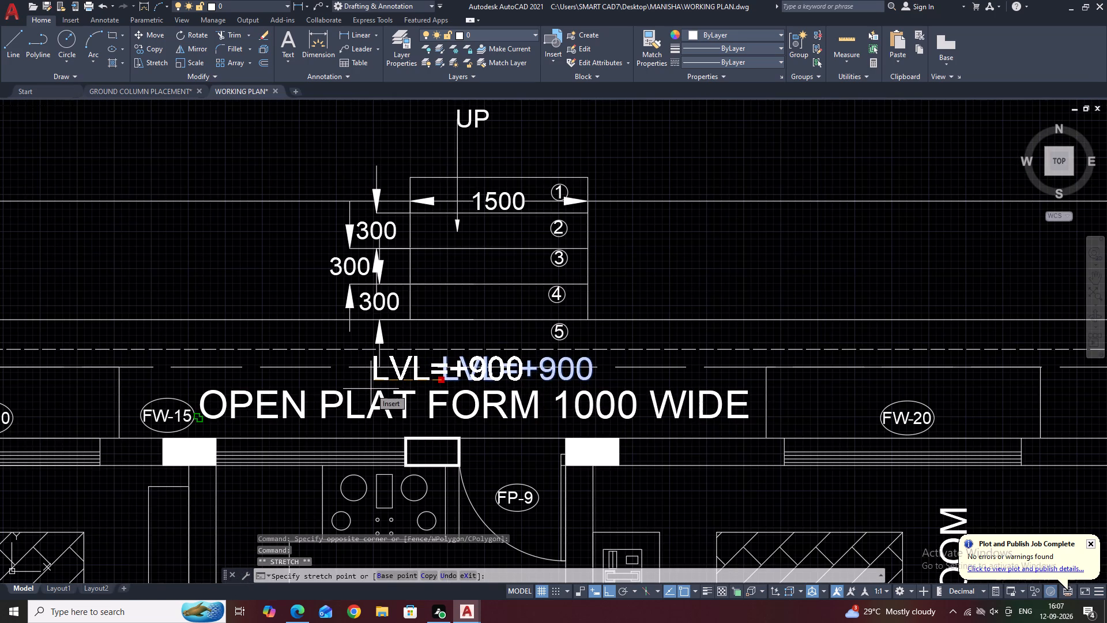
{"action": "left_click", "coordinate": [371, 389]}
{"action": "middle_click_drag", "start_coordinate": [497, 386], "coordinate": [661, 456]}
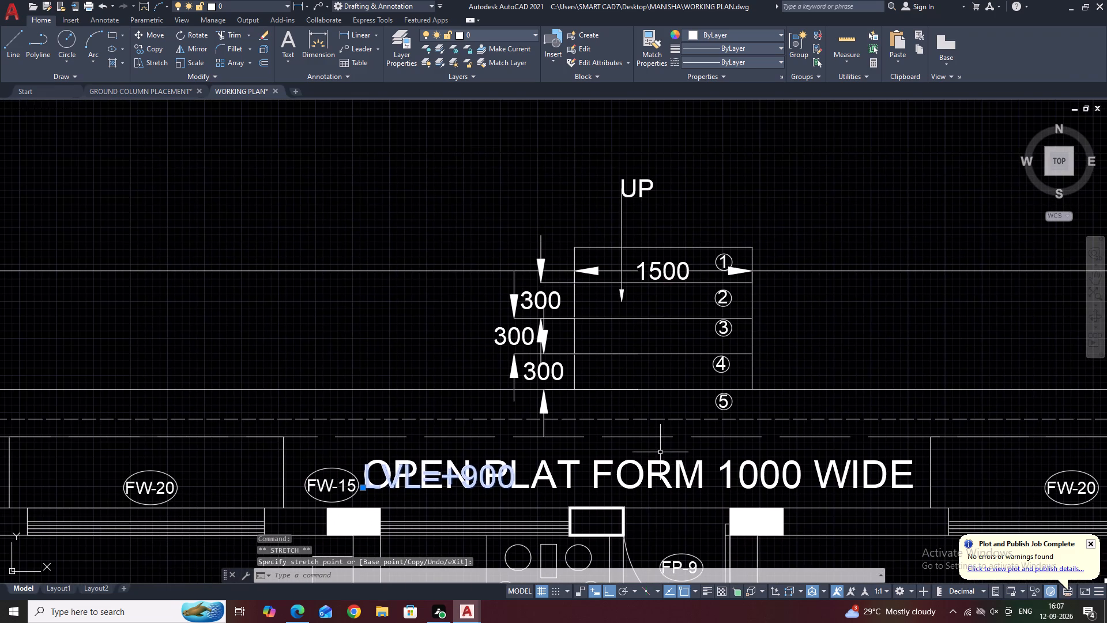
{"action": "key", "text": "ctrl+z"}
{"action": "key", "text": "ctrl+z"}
Move the north platform's LVL=+900 label slightly straight south, closer to the OPEN PLAT FORM 1000 WIDE text.
{"action": "scroll", "coordinate": [884, 429], "scroll_direction": "down", "scroll_amount": 4}
{"action": "middle_click_drag", "start_coordinate": [937, 422], "coordinate": [856, 310]}
{"action": "scroll", "coordinate": [772, 309], "scroll_direction": "up", "scroll_amount": 3}
{"action": "middle_click_drag", "start_coordinate": [782, 336], "coordinate": [864, 355]}
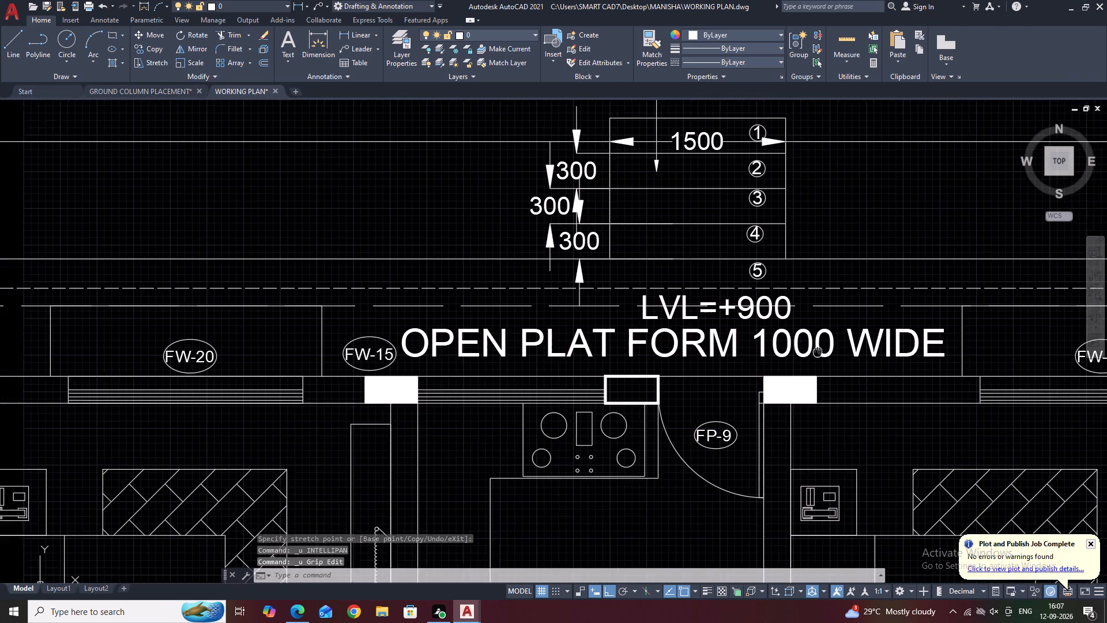
{"action": "middle_click_drag", "start_coordinate": [864, 355], "coordinate": [914, 331]}
{"action": "middle_click_drag", "start_coordinate": [814, 314], "coordinate": [834, 344]}
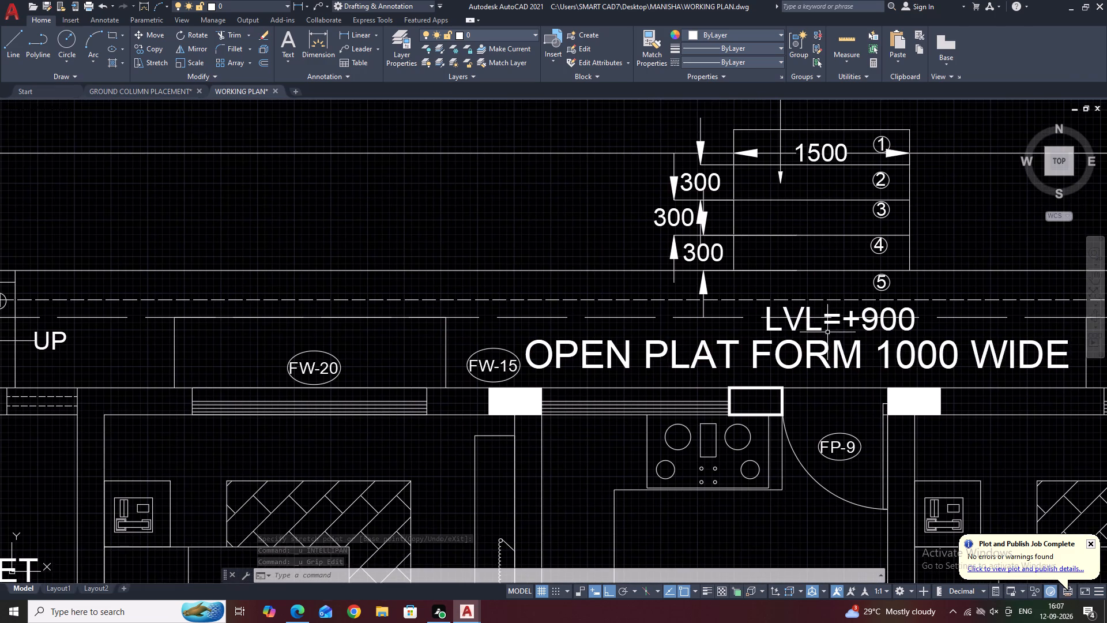
{"action": "scroll", "coordinate": [824, 331], "scroll_direction": "up", "scroll_amount": 2}
{"action": "left_click", "coordinate": [828, 324]}
{"action": "left_click", "coordinate": [777, 320]}
{"action": "middle_click_drag", "start_coordinate": [796, 310], "coordinate": [749, 301]}
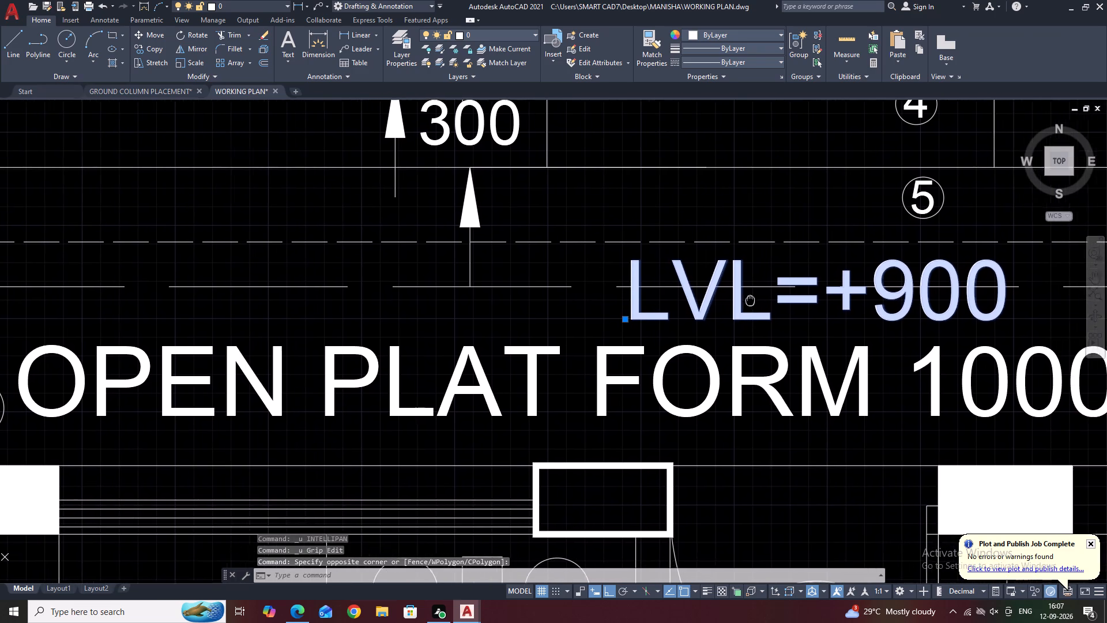
{"action": "middle_click_drag", "start_coordinate": [749, 301], "coordinate": [743, 302]}
{"action": "middle_click_drag", "start_coordinate": [783, 314], "coordinate": [758, 303]}
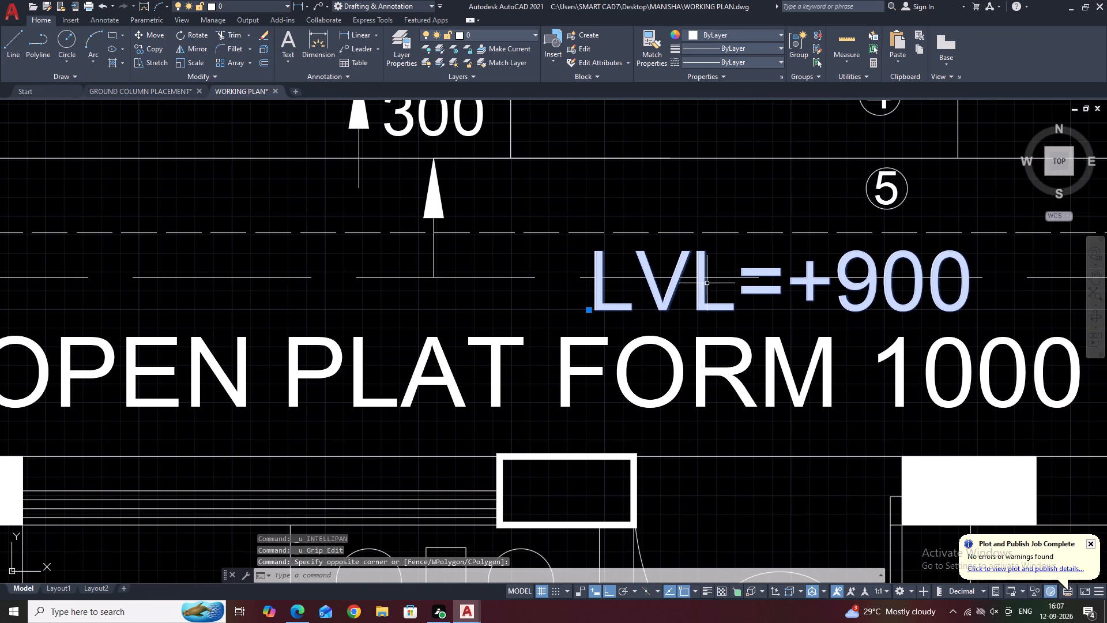
{"action": "type", "text": "M"}
{"action": "key", "text": "space"}
{"action": "left_click", "coordinate": [624, 282]}
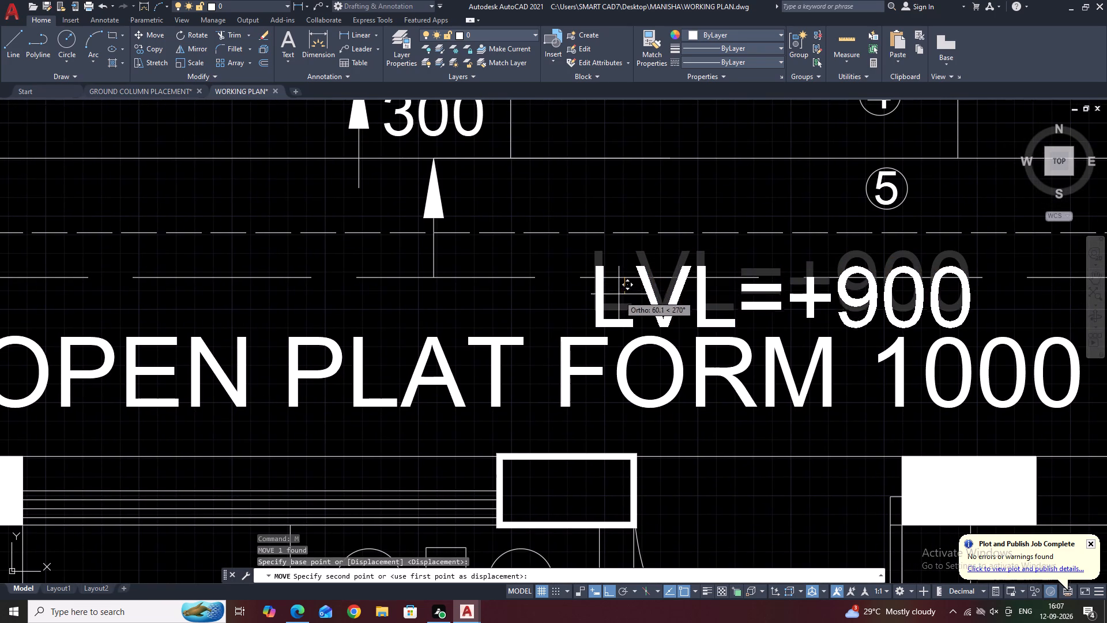
{"action": "left_click", "coordinate": [617, 297]}
{"action": "scroll", "coordinate": [696, 264], "scroll_direction": "down", "scroll_amount": 1}
{"action": "key", "text": "Escape"}
Review the whole working plan from the north steps to the porch, checking its dimensions and labels.
{"action": "scroll", "coordinate": [763, 284], "scroll_direction": "down", "scroll_amount": 2}
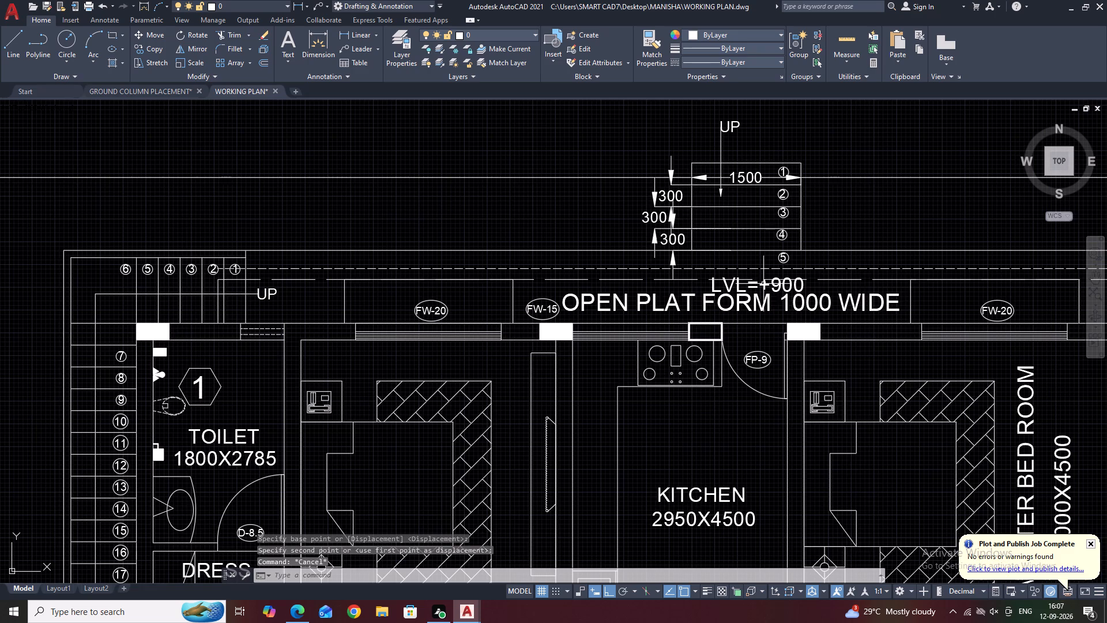
{"action": "middle_click_drag", "start_coordinate": [929, 314], "coordinate": [800, 275]}
{"action": "scroll", "coordinate": [880, 284], "scroll_direction": "down", "scroll_amount": 1}
{"action": "middle_click_drag", "start_coordinate": [962, 317], "coordinate": [823, 265]}
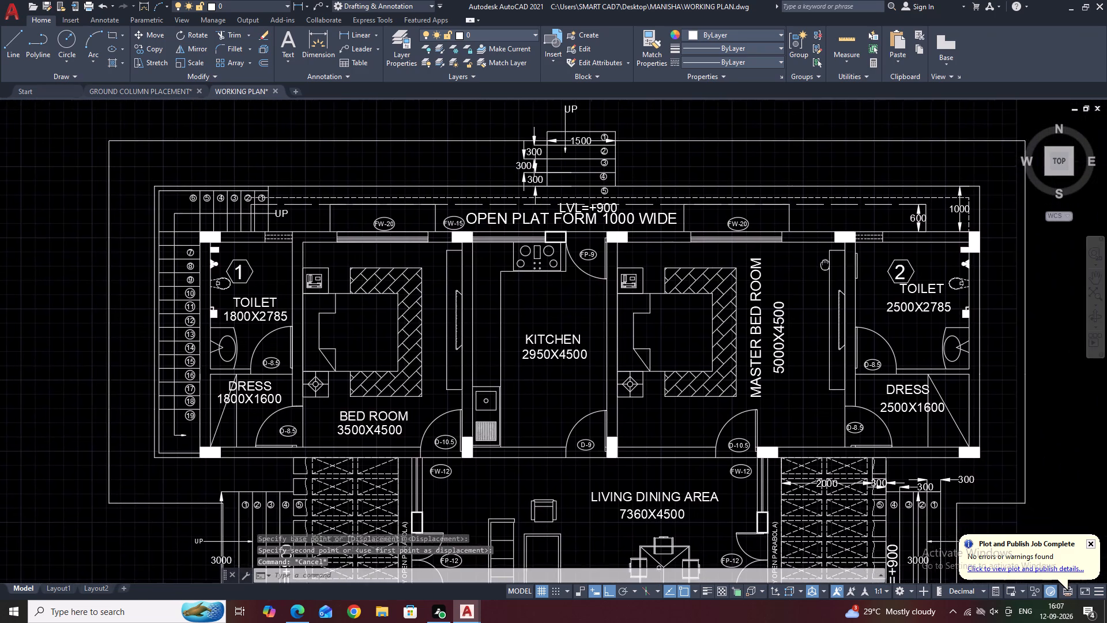
{"action": "middle_click_drag", "start_coordinate": [823, 265], "coordinate": [800, 296]}
{"action": "scroll", "coordinate": [800, 292], "scroll_direction": "down", "scroll_amount": 1}
{"action": "middle_click_drag", "start_coordinate": [800, 297], "coordinate": [800, 310]}
{"action": "scroll", "coordinate": [800, 299], "scroll_direction": "down", "scroll_amount": 1}
{"action": "middle_click_drag", "start_coordinate": [869, 362], "coordinate": [798, 265]}
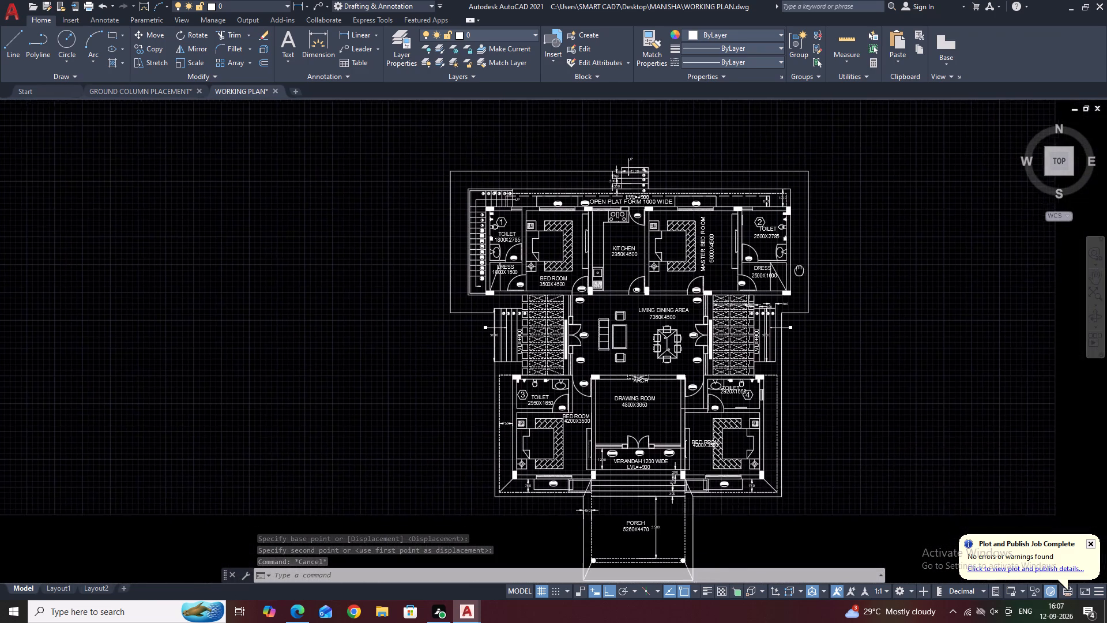
{"action": "middle_click_drag", "start_coordinate": [798, 265], "coordinate": [797, 260]}
{"action": "scroll", "coordinate": [801, 265], "scroll_direction": "down", "scroll_amount": 1}
{"action": "scroll", "coordinate": [671, 235], "scroll_direction": "up", "scroll_amount": 2}
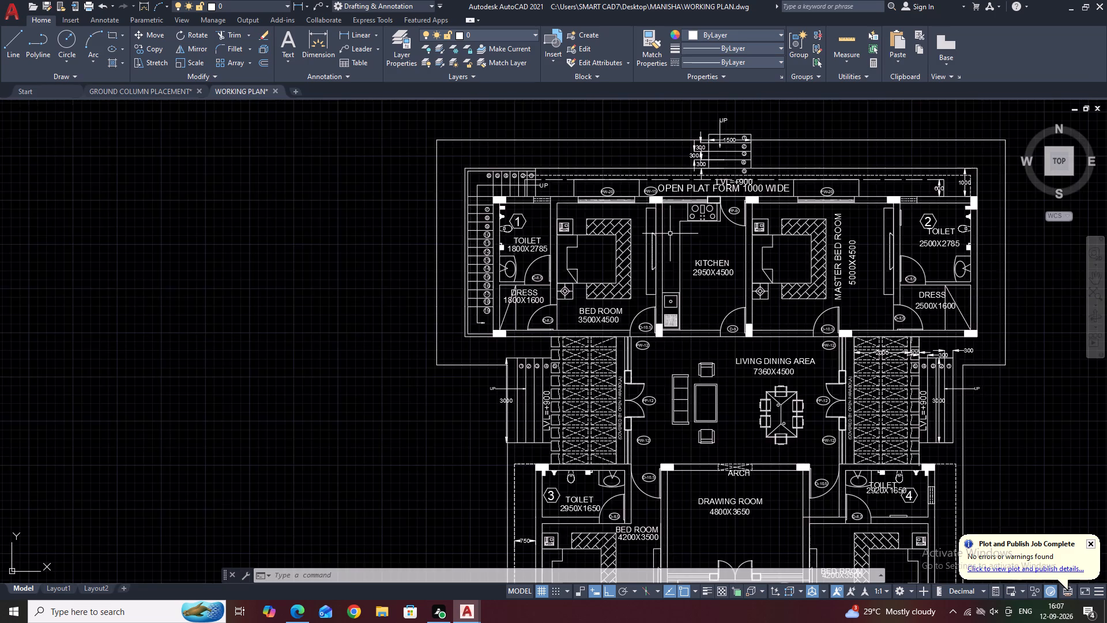
{"action": "scroll", "coordinate": [670, 234], "scroll_direction": "up", "scroll_amount": 1}
{"action": "middle_click_drag", "start_coordinate": [677, 238], "coordinate": [695, 260]}
{"action": "scroll", "coordinate": [695, 259], "scroll_direction": "down", "scroll_amount": 2}
{"action": "middle_click_drag", "start_coordinate": [848, 326], "coordinate": [854, 259]}
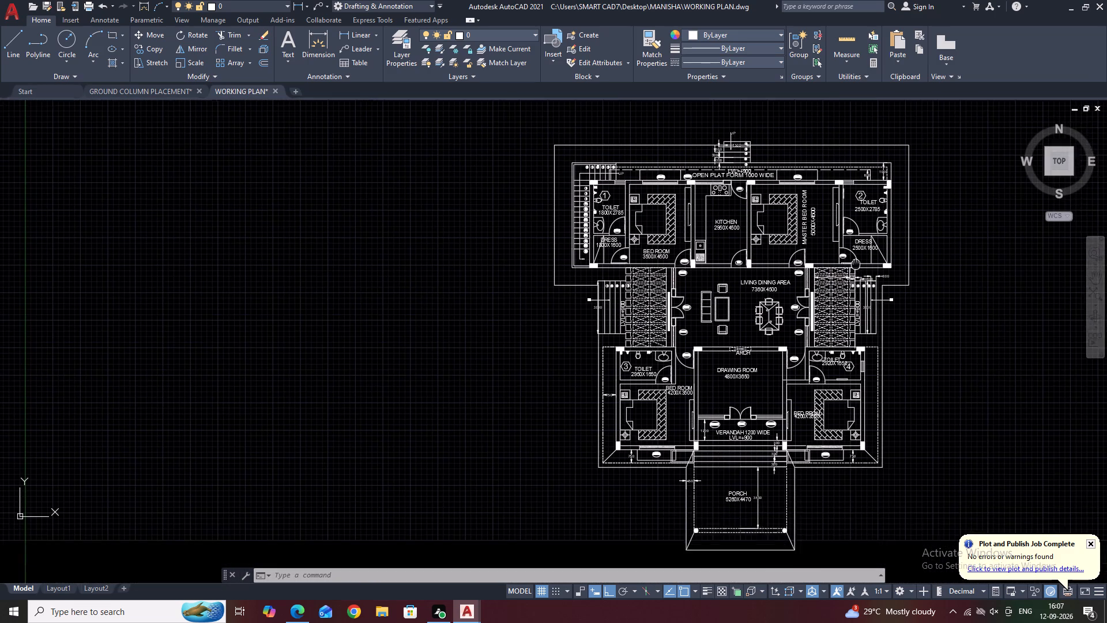
{"action": "middle_click_drag", "start_coordinate": [854, 259], "coordinate": [853, 254]}
{"action": "scroll", "coordinate": [735, 243], "scroll_direction": "up", "scroll_amount": 1}
{"action": "middle_click_drag", "start_coordinate": [741, 248], "coordinate": [748, 254]}
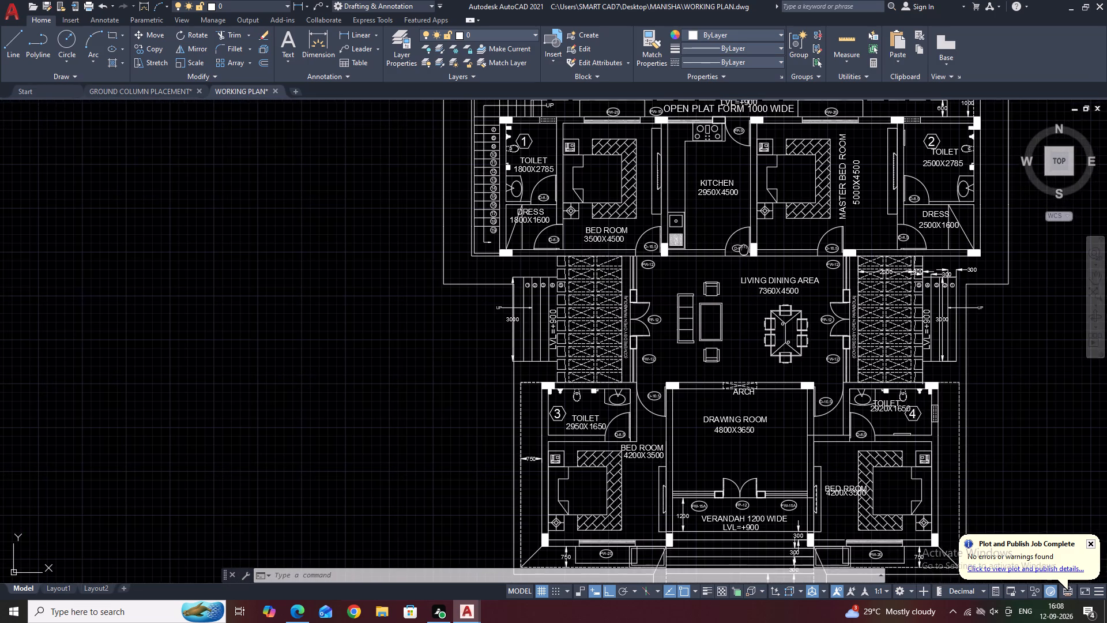
{"action": "middle_click_drag", "start_coordinate": [748, 254], "coordinate": [795, 333]}
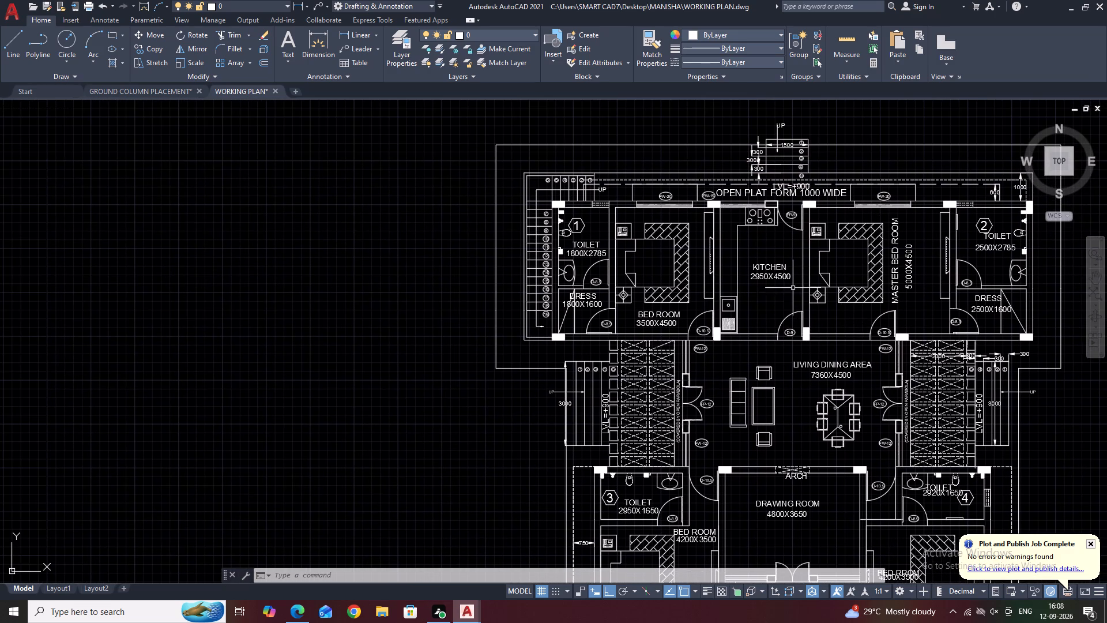
{"action": "middle_click_drag", "start_coordinate": [888, 245], "coordinate": [867, 190]}
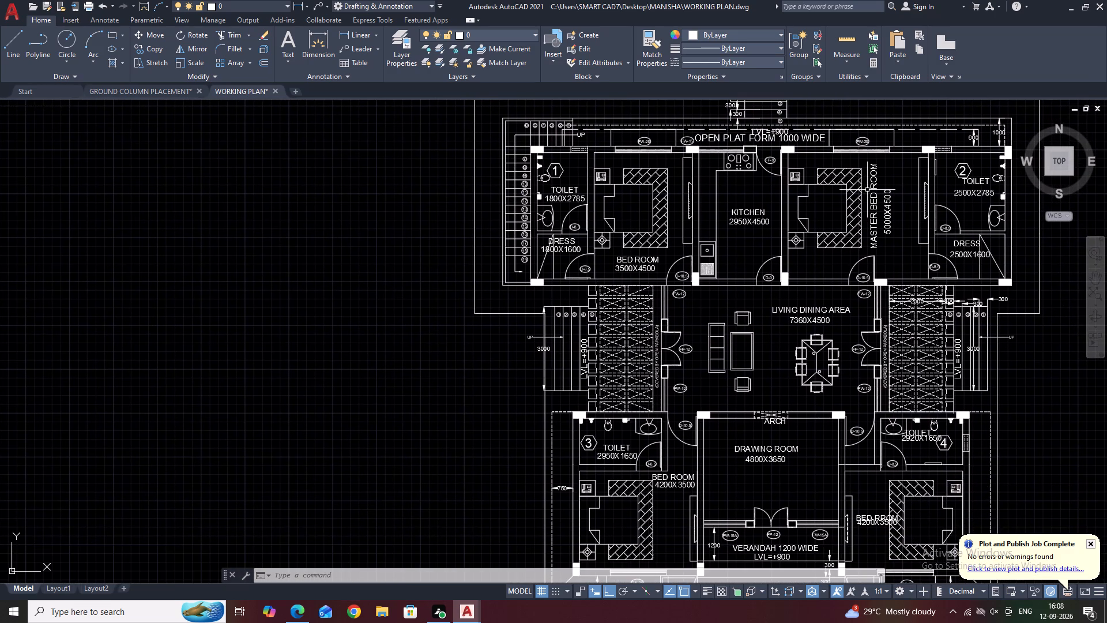
Place a vertical construction line through the north entrance steps, passing through the kitchen, living dining area and drawing room.
{"action": "type", "text": "XL V"}
{"action": "key", "text": "space"}
{"action": "middle_click_drag", "start_coordinate": [818, 161], "coordinate": [800, 250]}
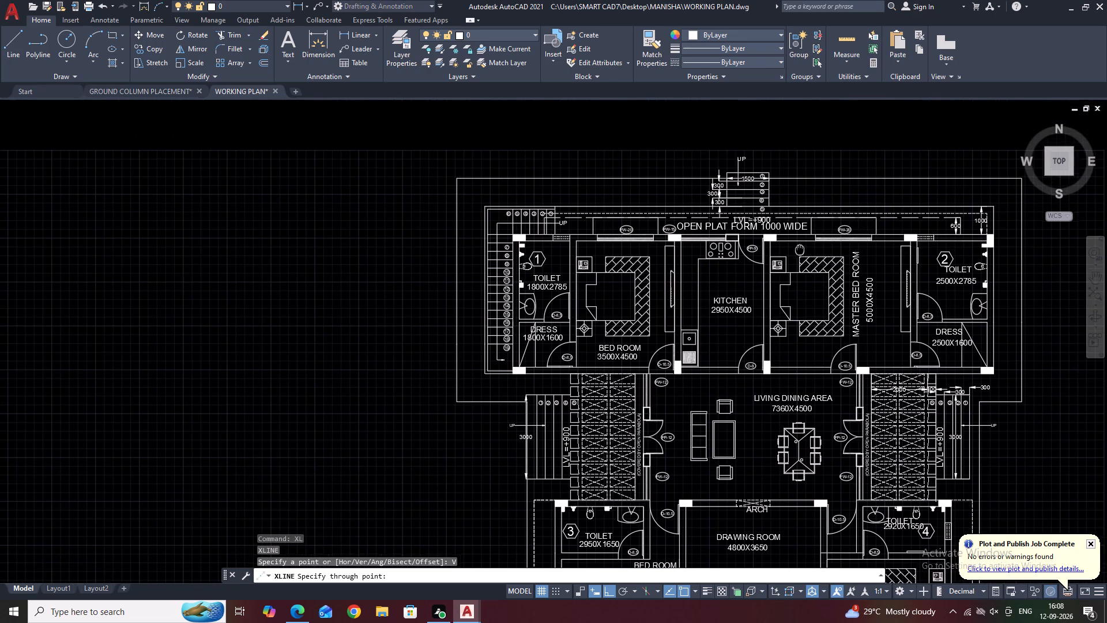
{"action": "scroll", "coordinate": [754, 207], "scroll_direction": "up", "scroll_amount": 2}
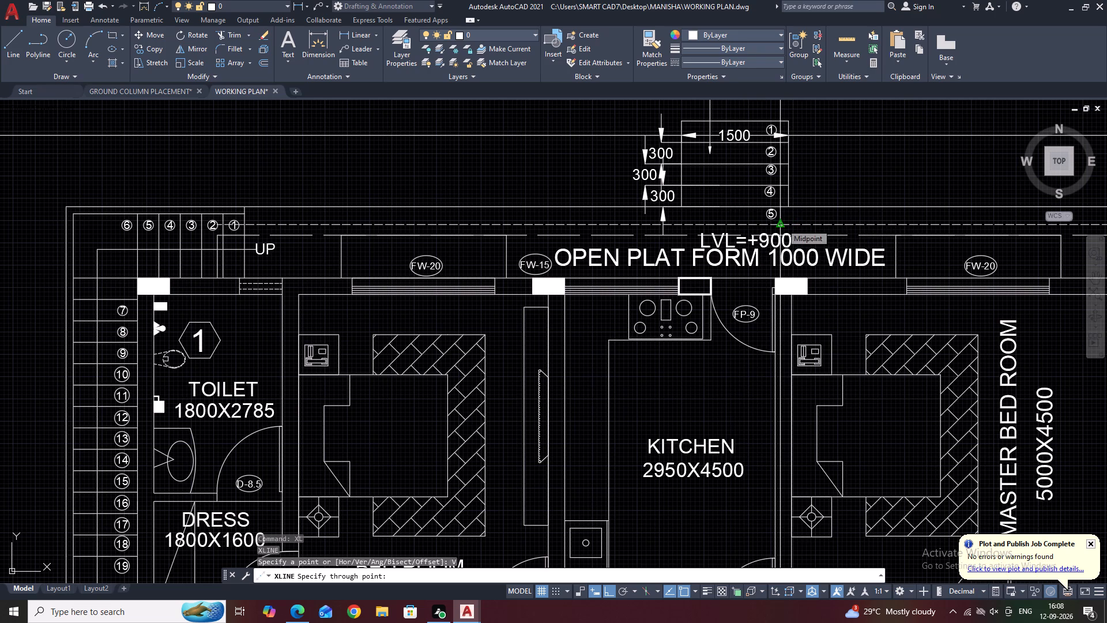
{"action": "scroll", "coordinate": [795, 230], "scroll_direction": "down", "scroll_amount": 2}
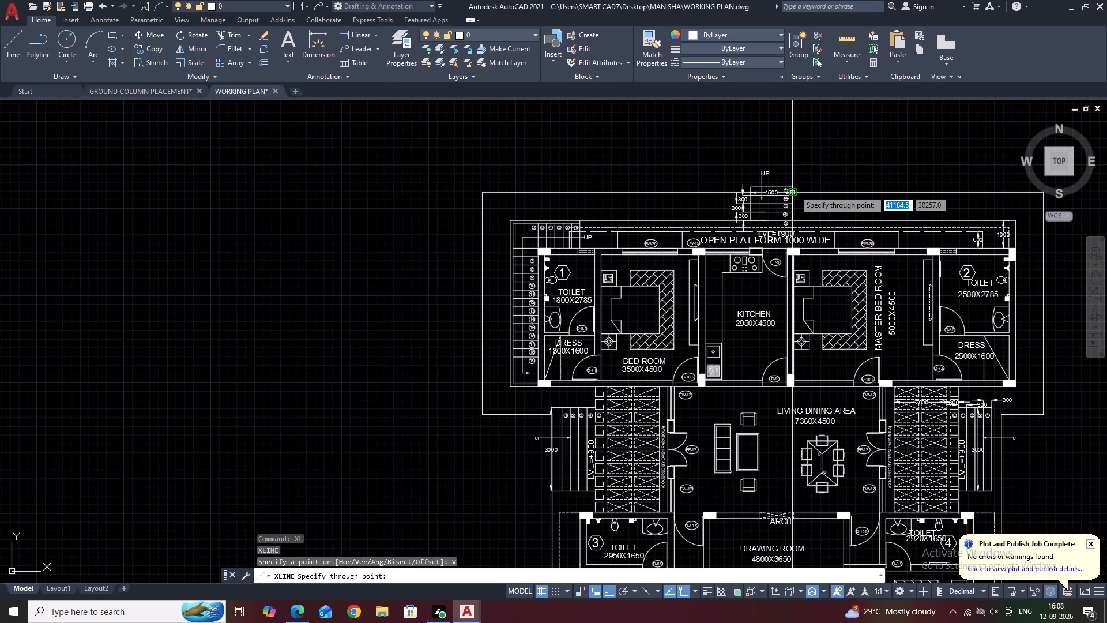
{"action": "left_click", "coordinate": [769, 219]}
{"action": "scroll", "coordinate": [769, 292], "scroll_direction": "down", "scroll_amount": 2}
{"action": "middle_click_drag", "start_coordinate": [853, 309], "coordinate": [817, 228]}
{"action": "key", "text": "Escape"}
Place two horizontal construction lines, one through the northern bedrooms and kitchen and one through the drawing room and southern bedrooms.
{"action": "middle_click_drag", "start_coordinate": [793, 262], "coordinate": [796, 407]}
{"action": "middle_click_drag", "start_coordinate": [867, 245], "coordinate": [874, 291]}
{"action": "middle_click_drag", "start_coordinate": [892, 351], "coordinate": [868, 326]}
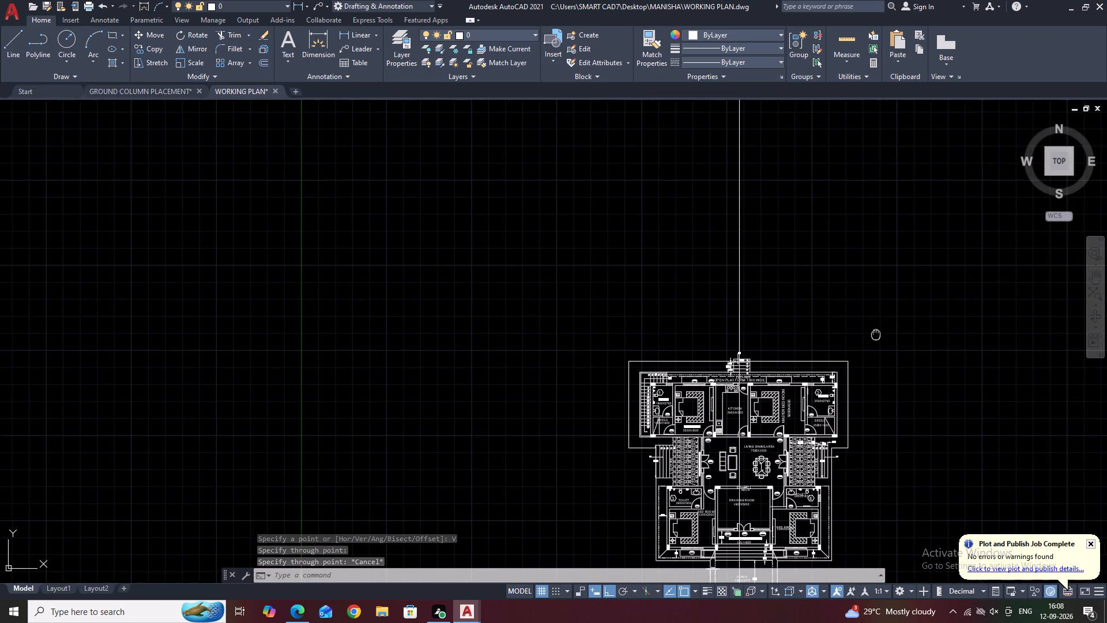
{"action": "middle_click_drag", "start_coordinate": [868, 326], "coordinate": [849, 297]}
{"action": "type", "text": "XL"}
{"action": "key", "text": "space"}
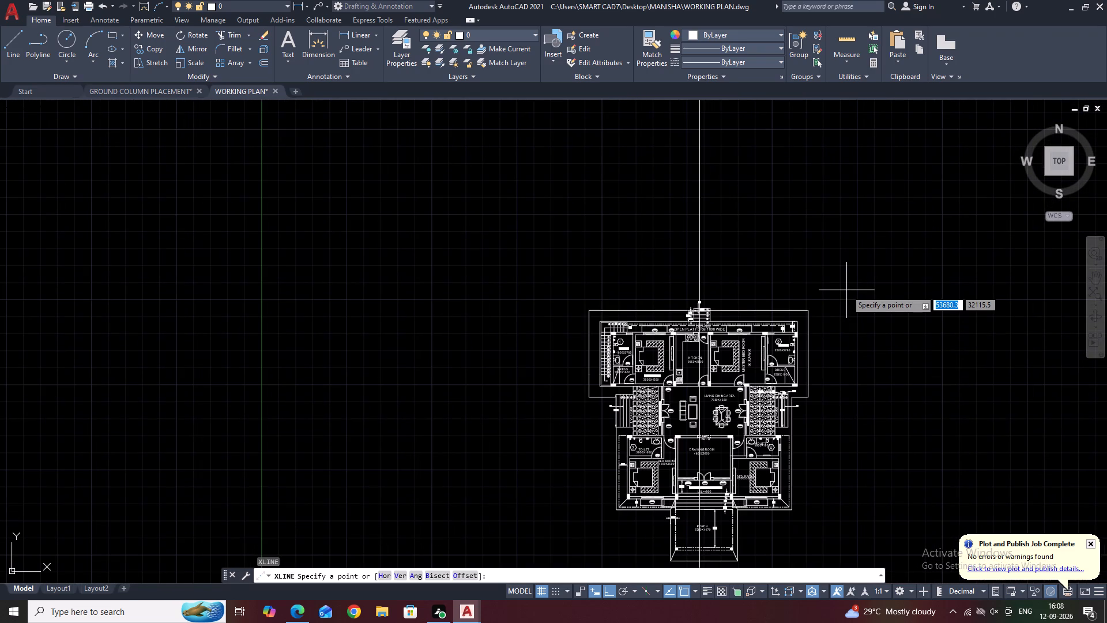
{"action": "type", "text": "H"}
{"action": "key", "text": "space"}
{"action": "scroll", "coordinate": [693, 359], "scroll_direction": "down", "scroll_amount": 1}
{"action": "scroll", "coordinate": [693, 359], "scroll_direction": "up", "scroll_amount": 1}
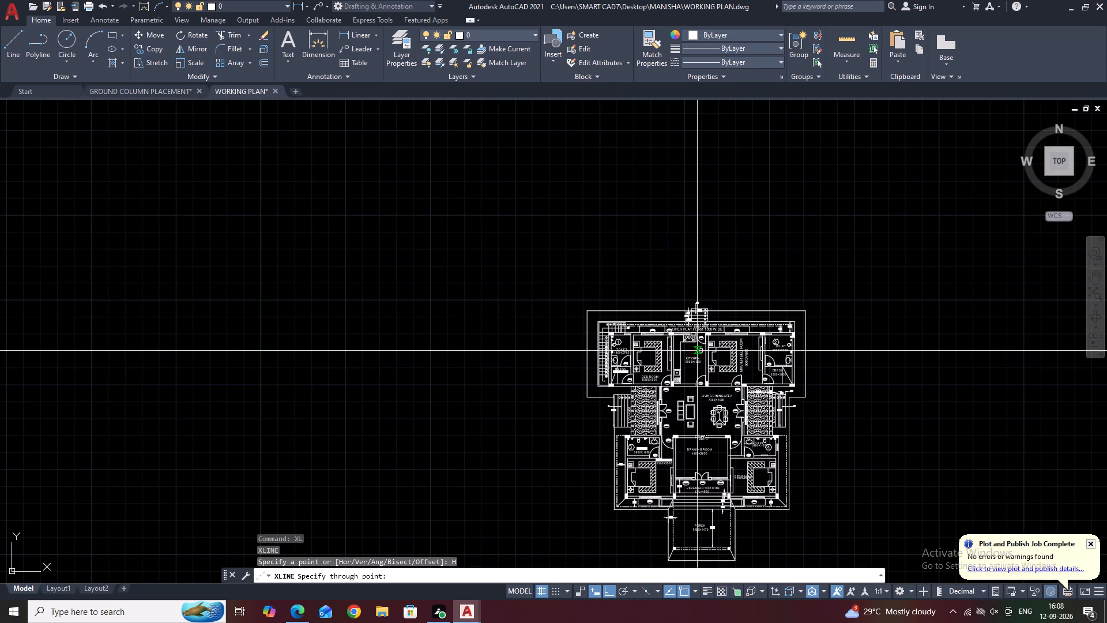
{"action": "scroll", "coordinate": [653, 346], "scroll_direction": "up", "scroll_amount": 3}
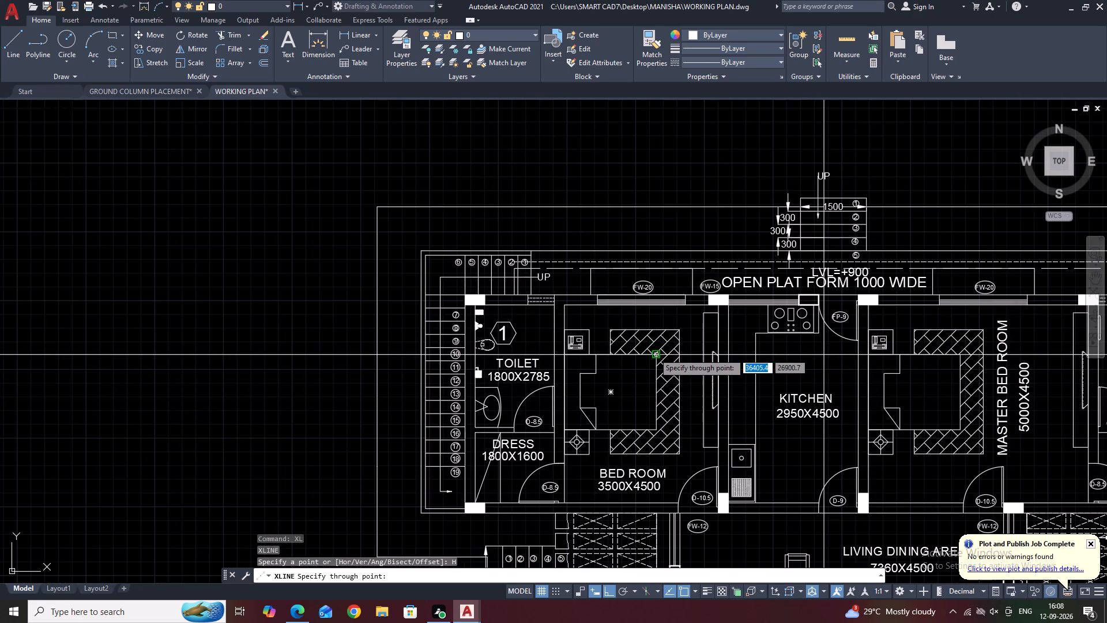
{"action": "left_click", "coordinate": [656, 355]}
{"action": "scroll", "coordinate": [585, 287], "scroll_direction": "down", "scroll_amount": 3}
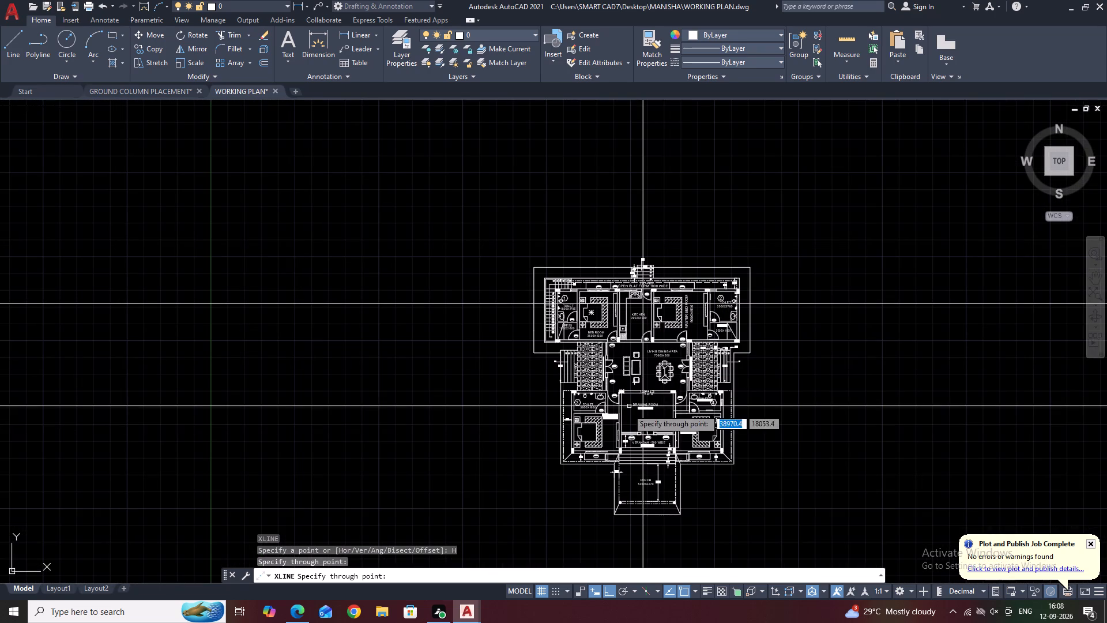
{"action": "middle_click_drag", "start_coordinate": [676, 455], "coordinate": [691, 397]}
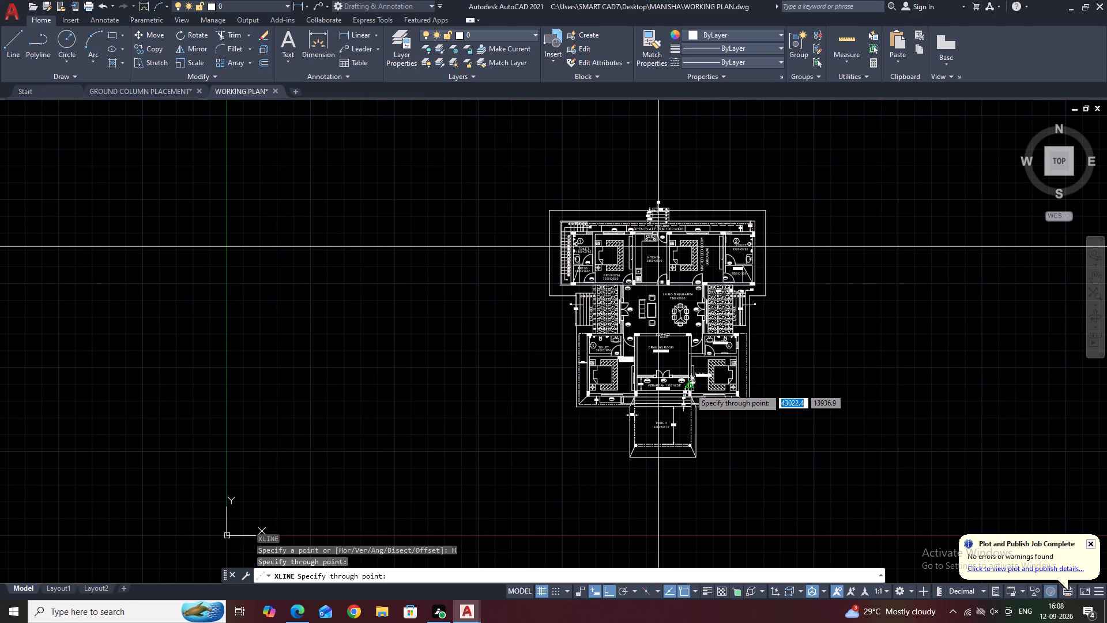
{"action": "scroll", "coordinate": [658, 362], "scroll_direction": "up", "scroll_amount": 3}
{"action": "left_click", "coordinate": [654, 356]}
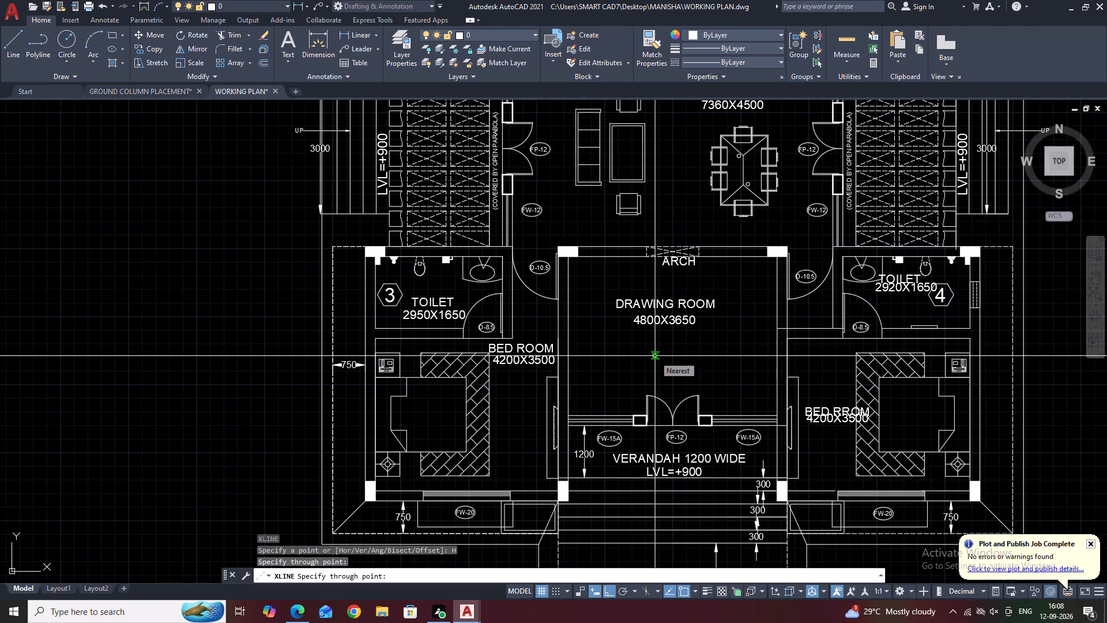
{"action": "key", "text": "Escape"}
Move the three construction lines together horizontally so the vertical one passes through the centre of the arch's crossed symbol.
{"action": "scroll", "coordinate": [665, 343], "scroll_direction": "down", "scroll_amount": 2}
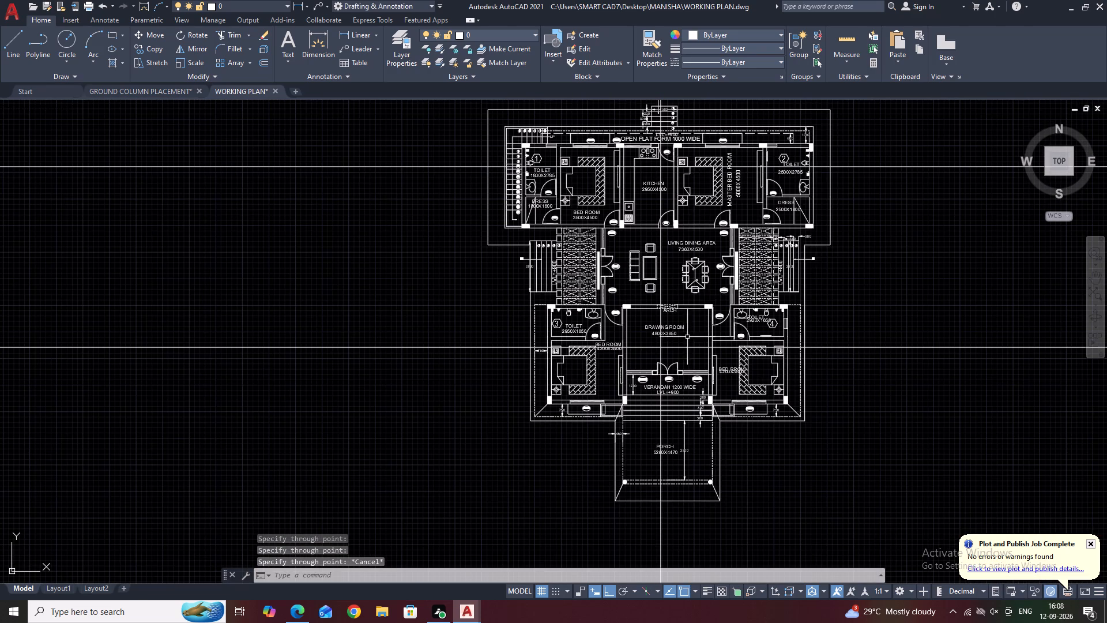
{"action": "middle_click_drag", "start_coordinate": [753, 310], "coordinate": [772, 344]}
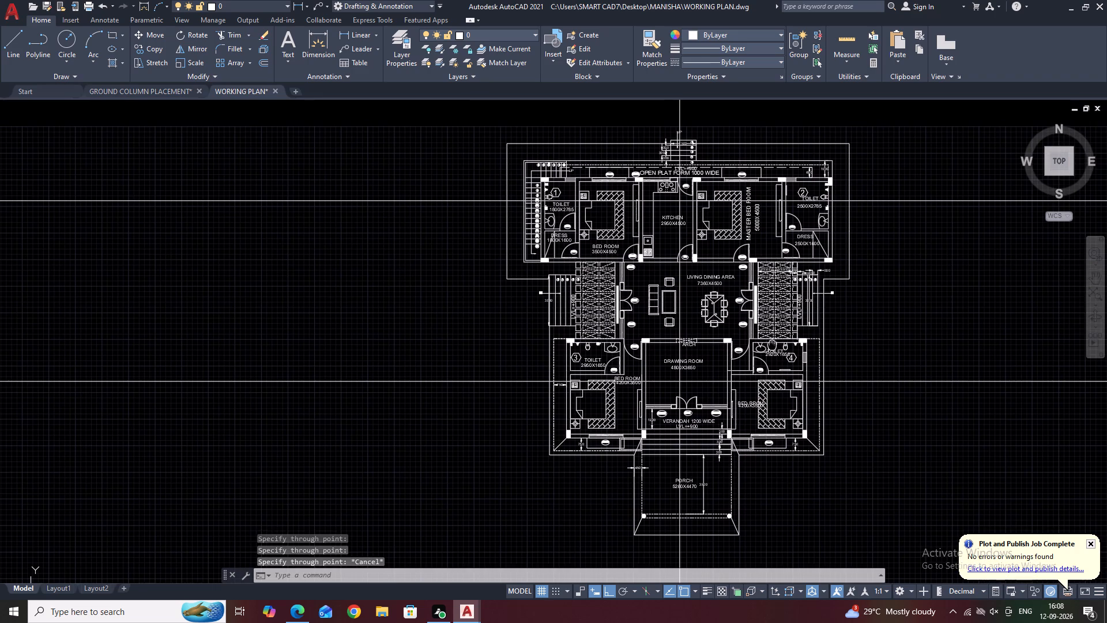
{"action": "middle_click_drag", "start_coordinate": [772, 344], "coordinate": [774, 345]}
{"action": "scroll", "coordinate": [686, 335], "scroll_direction": "up", "scroll_amount": 2}
{"action": "left_click", "coordinate": [690, 317]}
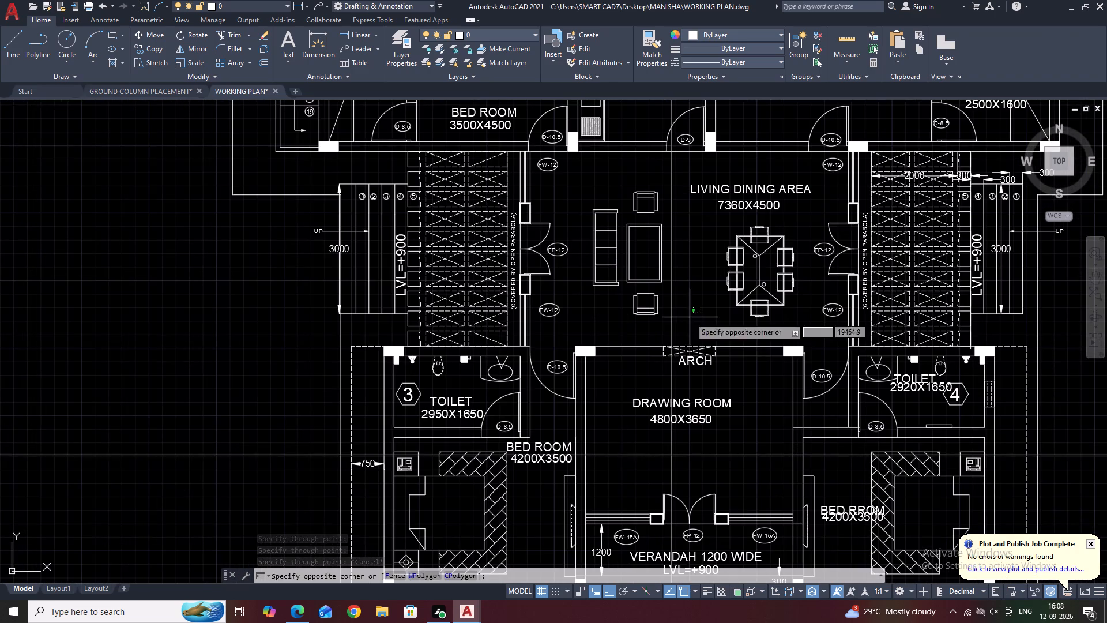
{"action": "left_click", "coordinate": [665, 320]}
{"action": "left_click", "coordinate": [744, 443]}
{"action": "left_click", "coordinate": [720, 472]}
{"action": "middle_click_drag", "start_coordinate": [749, 308], "coordinate": [743, 411]}
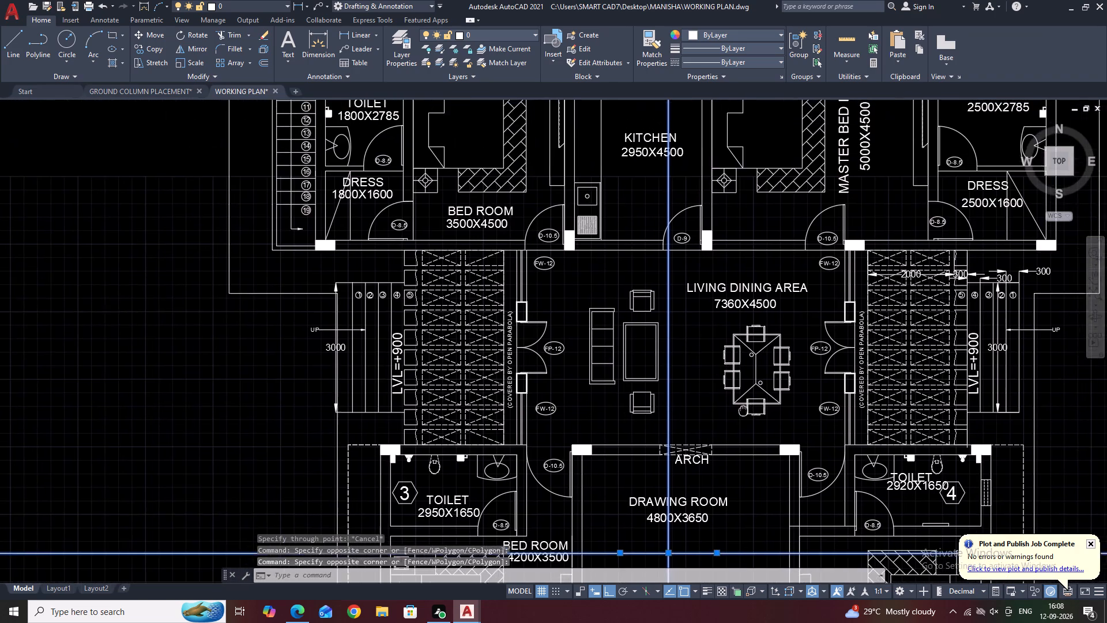
{"action": "middle_click_drag", "start_coordinate": [775, 242], "coordinate": [780, 292]}
{"action": "scroll", "coordinate": [780, 292], "scroll_direction": "down", "scroll_amount": 1}
{"action": "left_click", "coordinate": [853, 202]}
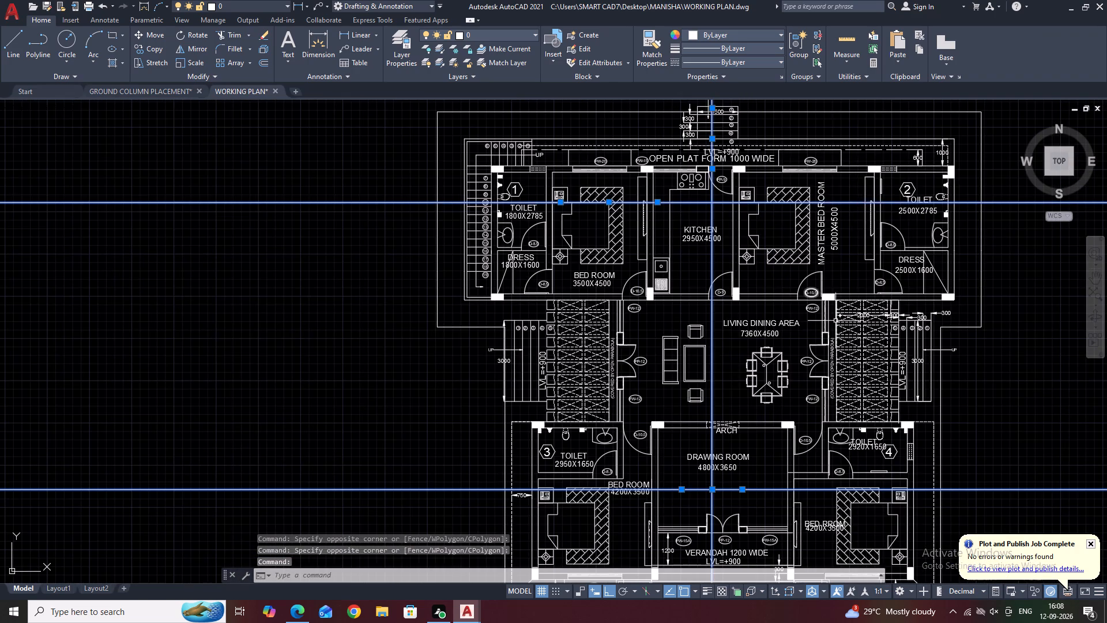
{"action": "middle_click_drag", "start_coordinate": [837, 322], "coordinate": [813, 187]}
{"action": "type", "text": "M"}
{"action": "key", "text": "space"}
{"action": "middle_click_drag", "start_coordinate": [792, 354], "coordinate": [845, 320]}
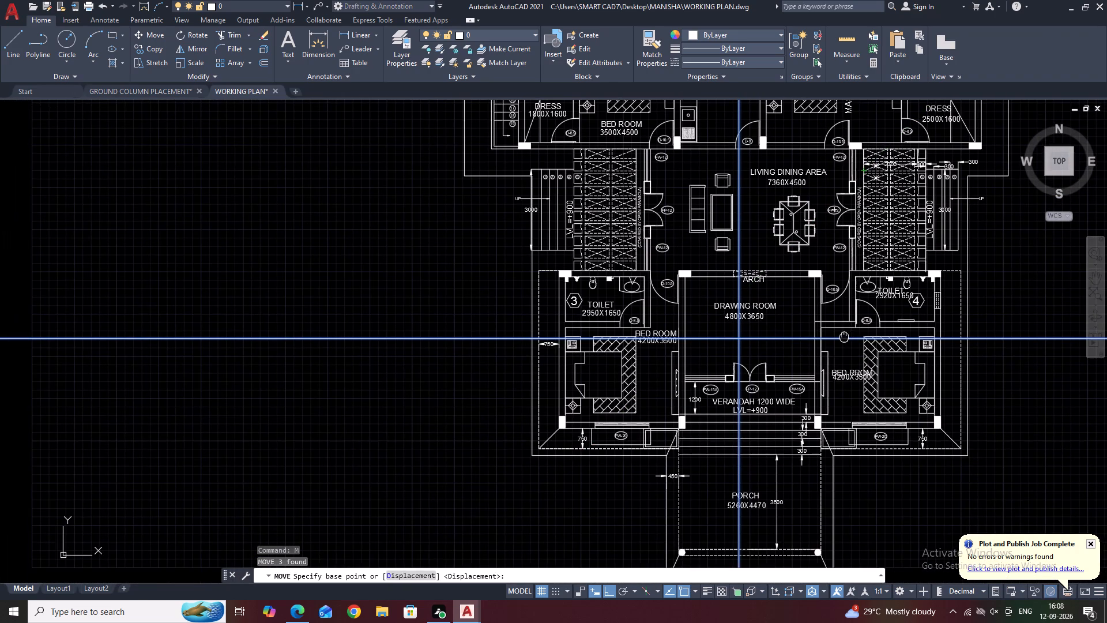
{"action": "scroll", "coordinate": [737, 256], "scroll_direction": "up", "scroll_amount": 5}
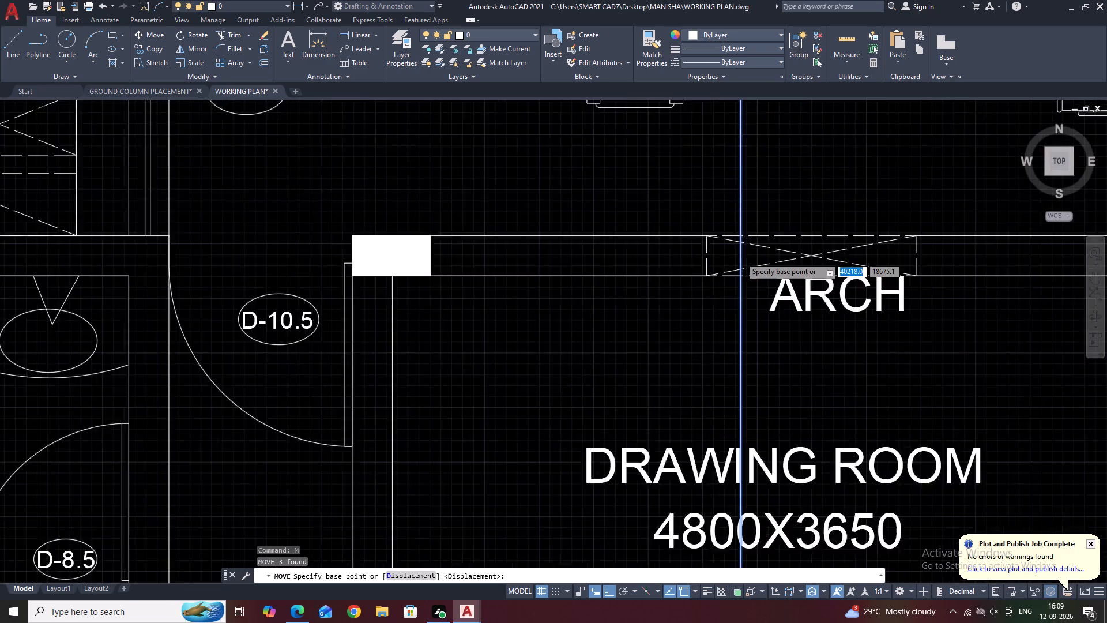
{"action": "left_click", "coordinate": [740, 224]}
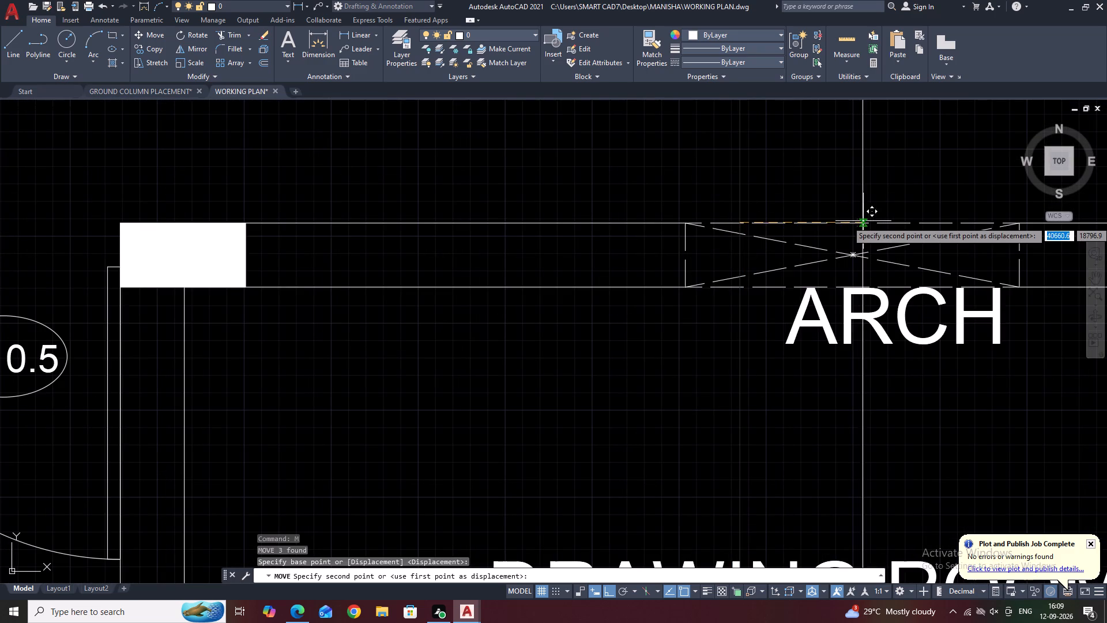
{"action": "left_click", "coordinate": [852, 222]}
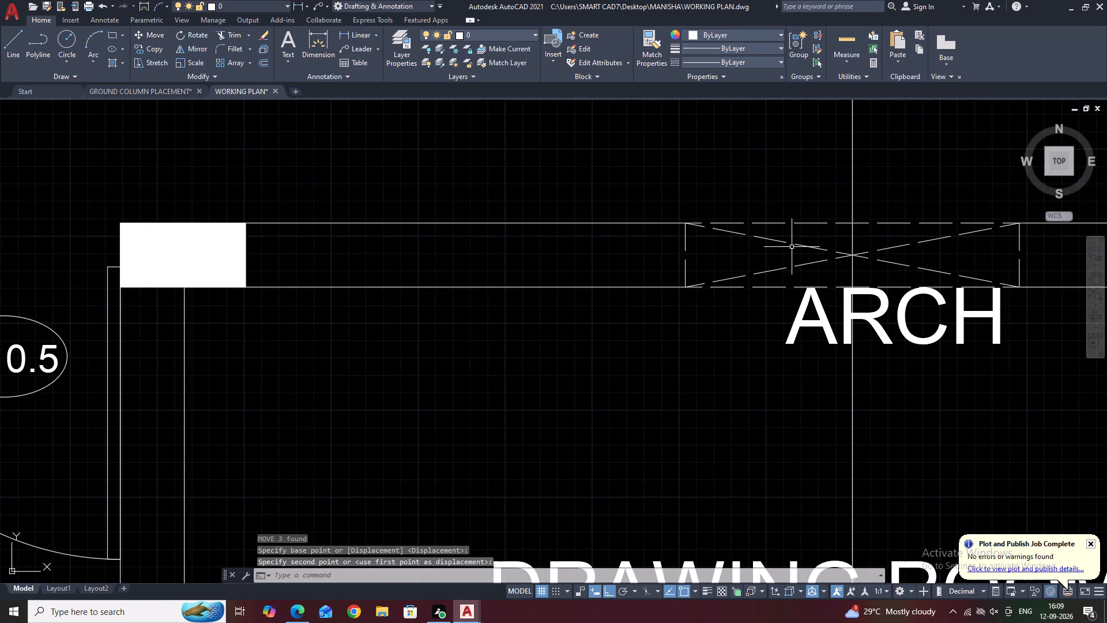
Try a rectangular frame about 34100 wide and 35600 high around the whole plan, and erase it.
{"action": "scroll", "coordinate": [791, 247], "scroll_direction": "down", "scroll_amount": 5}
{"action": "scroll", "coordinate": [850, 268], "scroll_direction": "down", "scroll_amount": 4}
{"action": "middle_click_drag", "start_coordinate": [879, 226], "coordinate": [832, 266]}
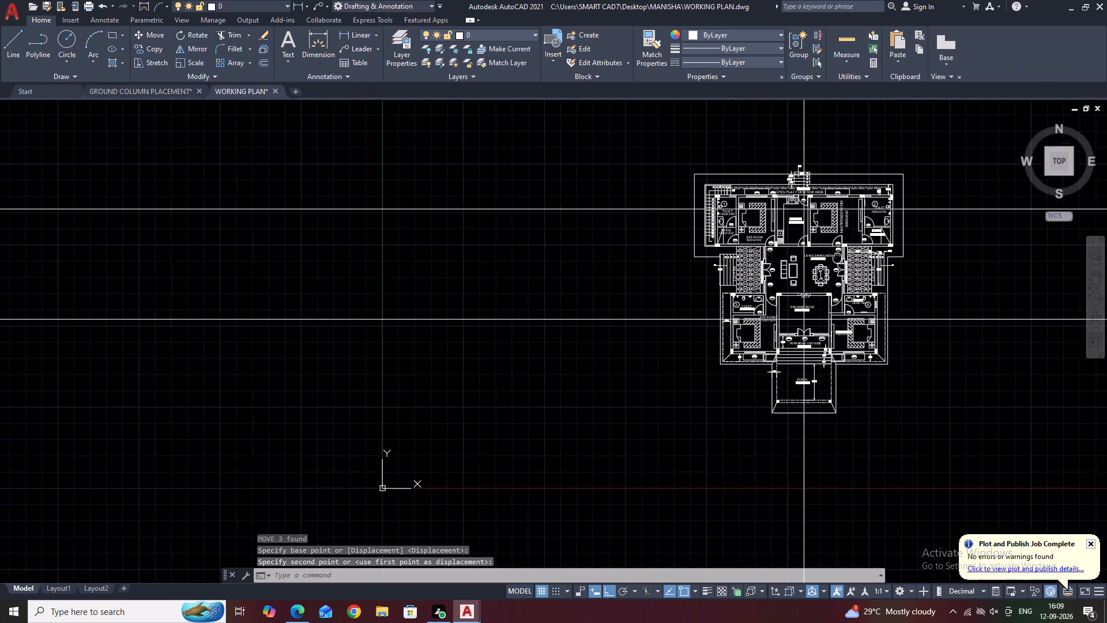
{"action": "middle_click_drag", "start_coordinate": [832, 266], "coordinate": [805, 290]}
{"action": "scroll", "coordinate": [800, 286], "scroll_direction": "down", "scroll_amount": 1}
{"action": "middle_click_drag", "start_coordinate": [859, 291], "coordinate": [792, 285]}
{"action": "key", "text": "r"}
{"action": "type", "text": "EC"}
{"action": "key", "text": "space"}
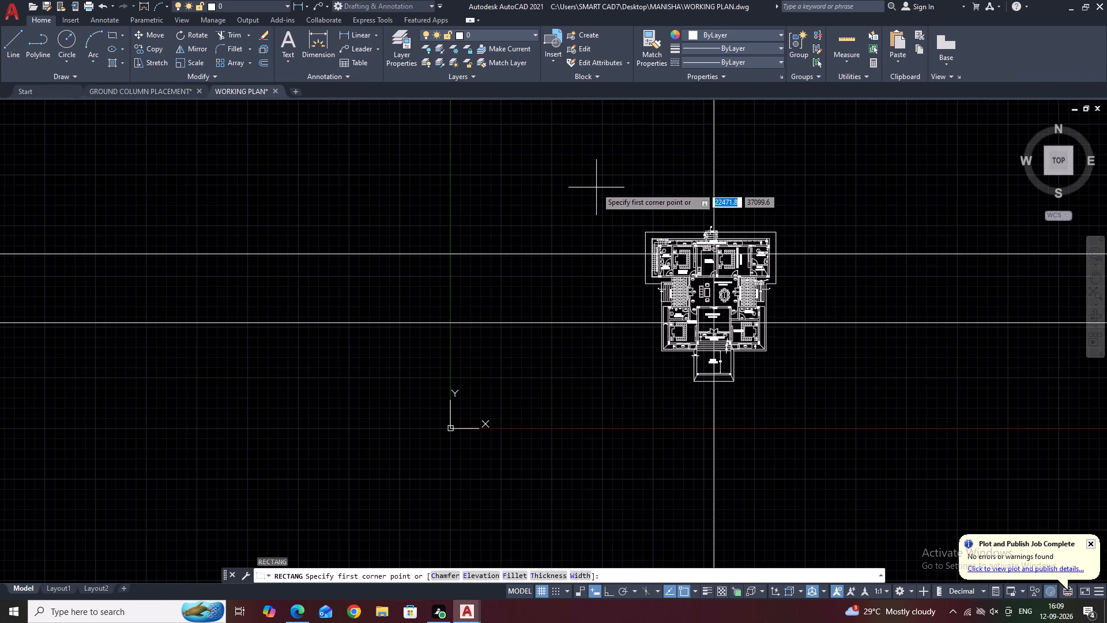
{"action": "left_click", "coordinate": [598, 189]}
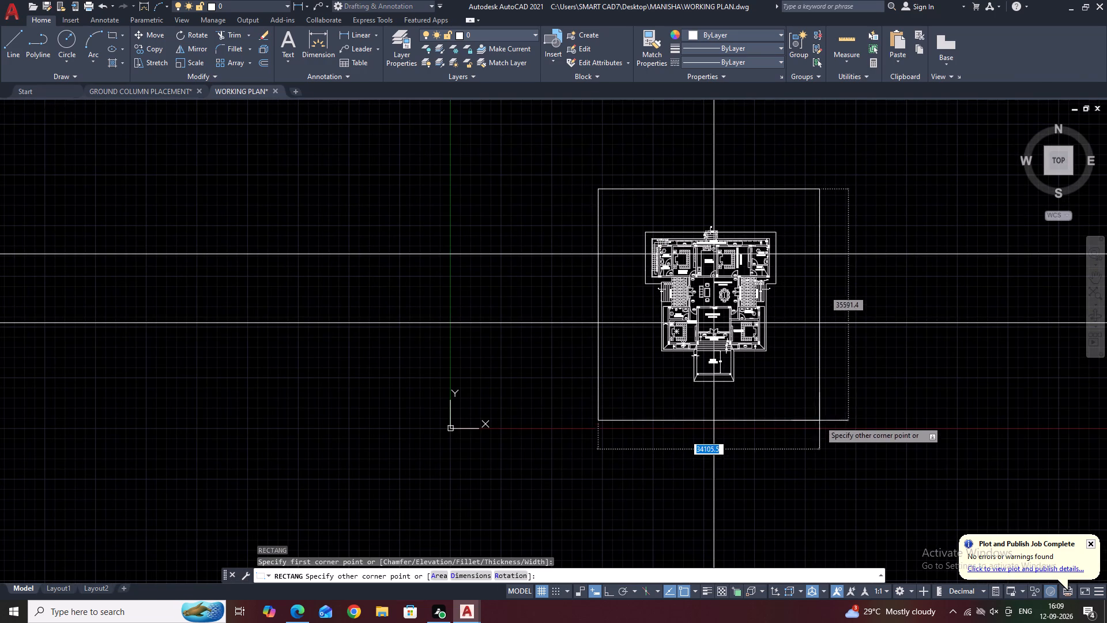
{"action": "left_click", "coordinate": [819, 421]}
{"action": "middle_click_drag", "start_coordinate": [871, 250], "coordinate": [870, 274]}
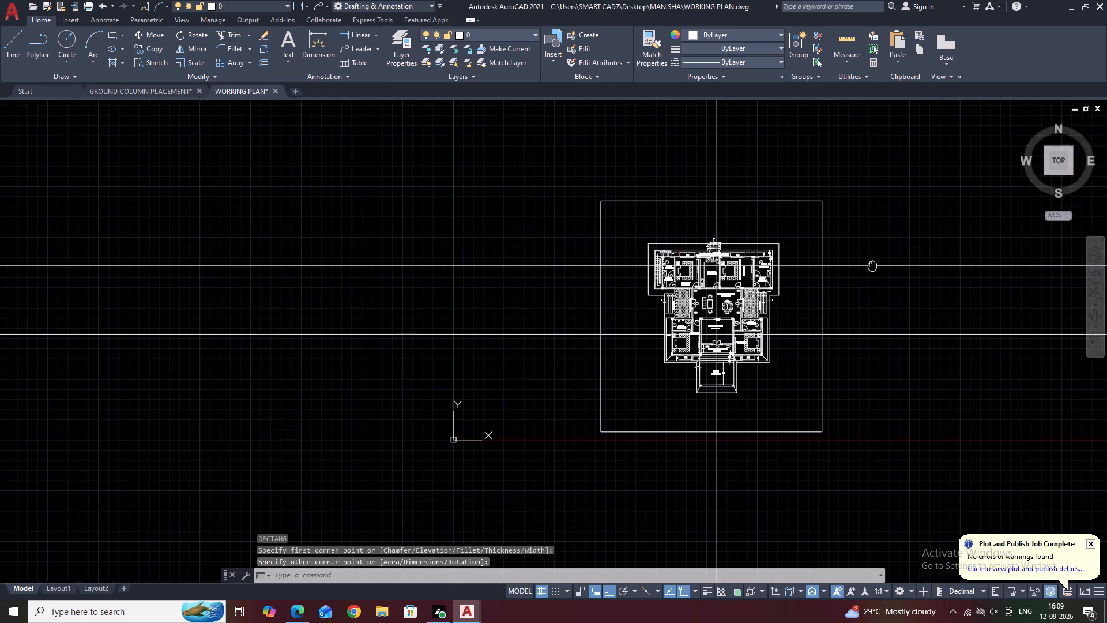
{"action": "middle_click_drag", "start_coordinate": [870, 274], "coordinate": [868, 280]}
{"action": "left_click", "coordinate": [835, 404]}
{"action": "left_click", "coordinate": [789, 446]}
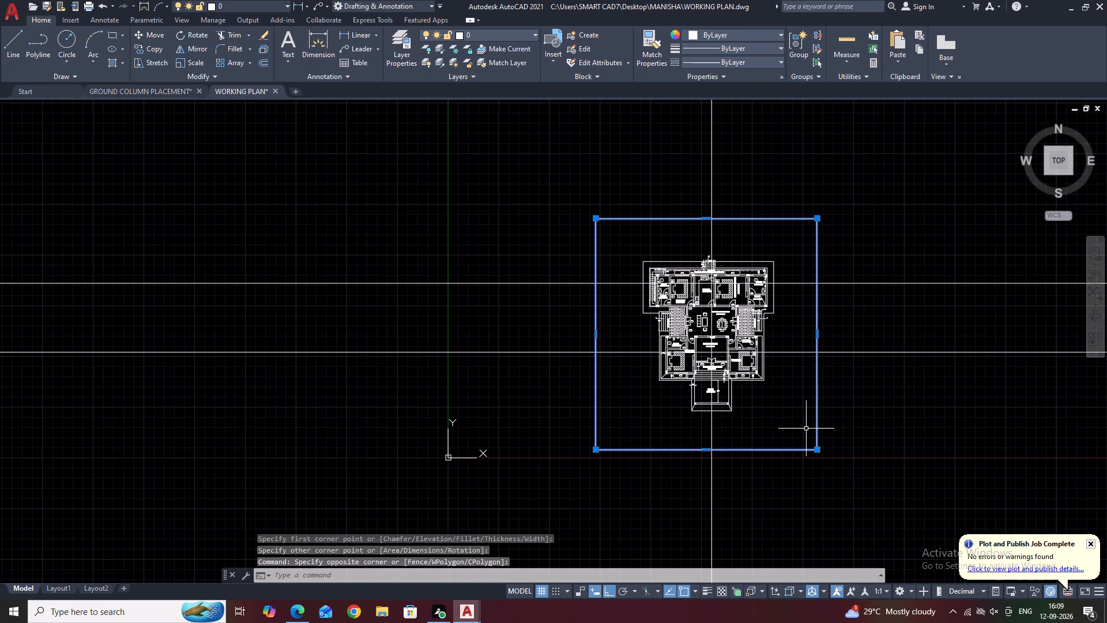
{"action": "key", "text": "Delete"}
Draw a rectangle about 30100 wide around the whole plan, leaving a margin on every side.
{"action": "key", "text": "r"}
{"action": "type", "text": "EC"}
{"action": "key", "text": "space"}
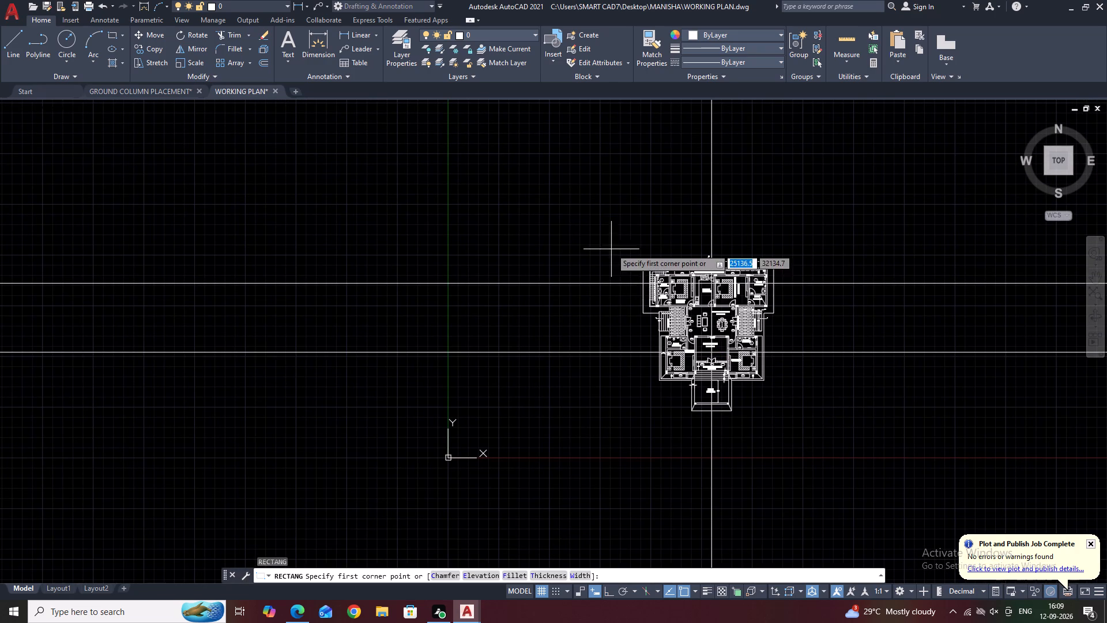
{"action": "left_click_drag", "start_coordinate": [609, 236], "coordinate": [616, 245]}
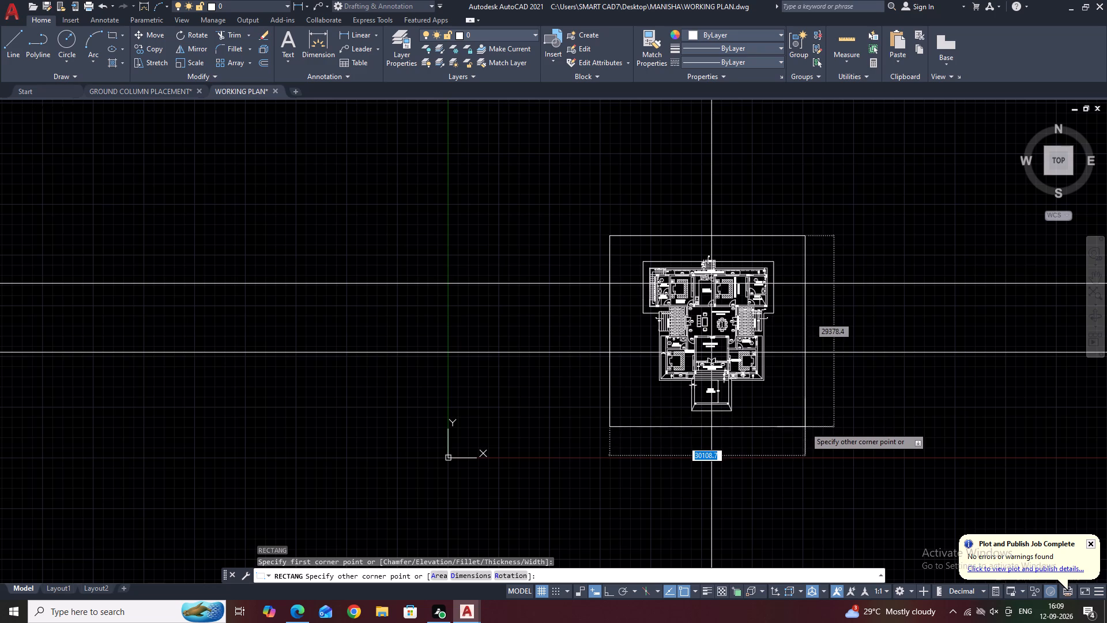
{"action": "left_click", "coordinate": [805, 431]}
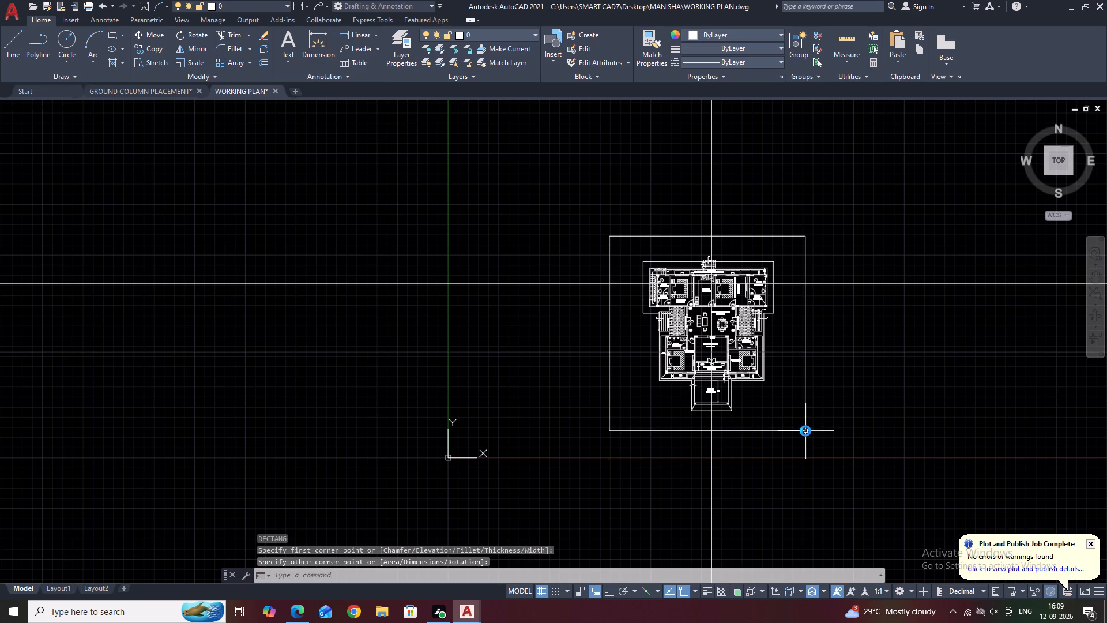
Trim the vertical and two horizontal construction lines wherever they extend outside the surrounding rectangle.
{"action": "middle_click_drag", "start_coordinate": [816, 255], "coordinate": [812, 318]}
{"action": "key", "text": "t"}
{"action": "key", "text": "r"}
{"action": "key", "text": "space"}
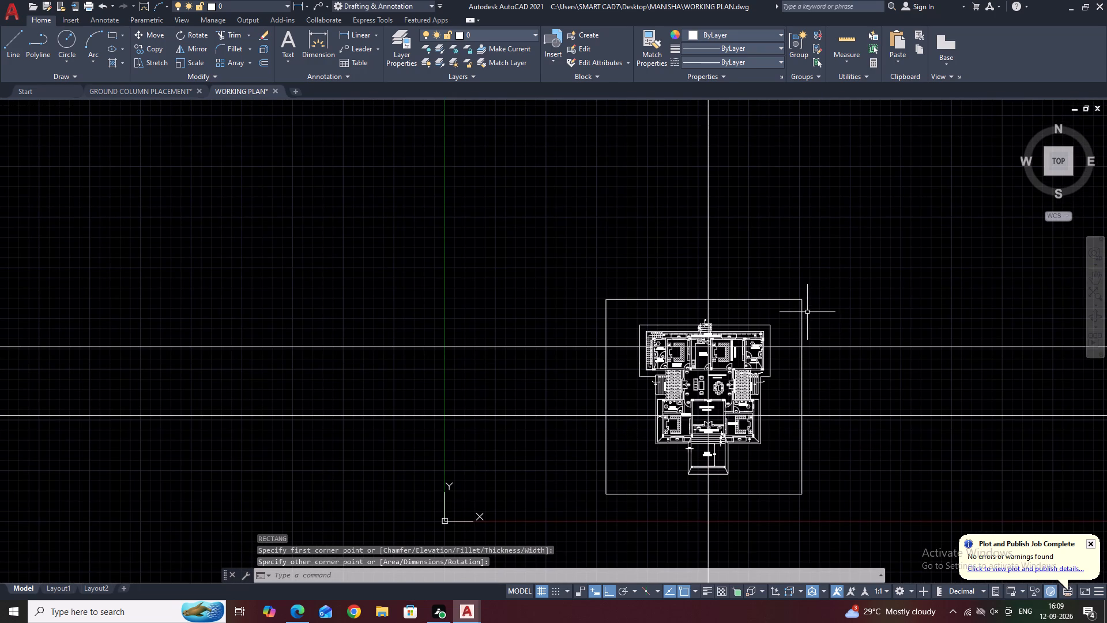
{"action": "left_click_drag", "start_coordinate": [806, 203], "coordinate": [793, 201]}
{"action": "left_click", "coordinate": [662, 206]}
{"action": "left_click", "coordinate": [795, 207]}
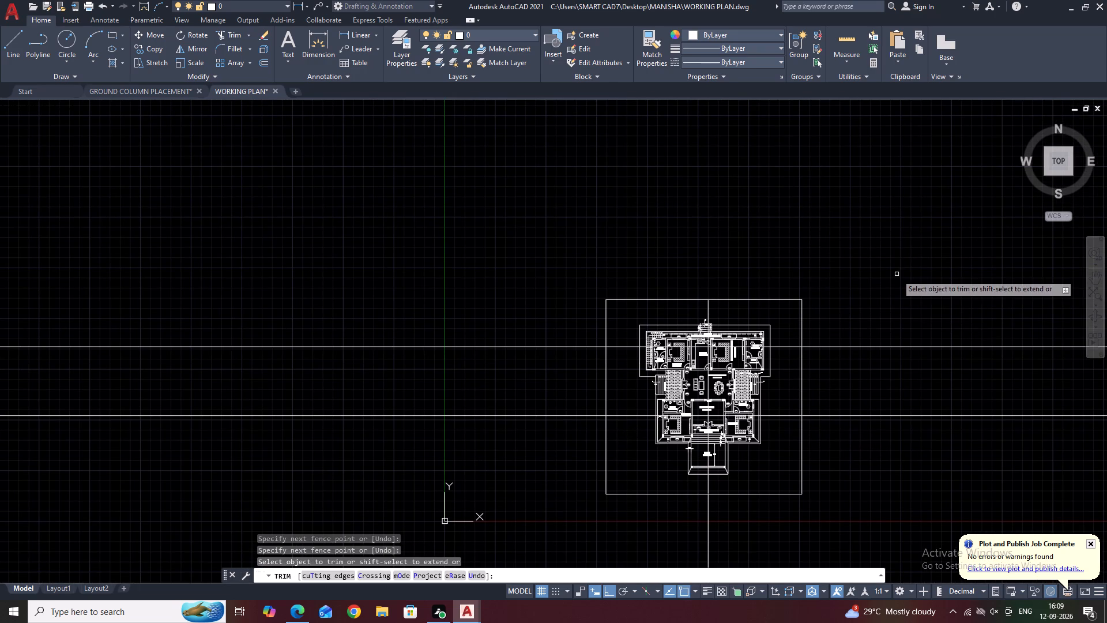
{"action": "left_click", "coordinate": [897, 274]}
{"action": "left_click", "coordinate": [889, 455]}
{"action": "middle_click_drag", "start_coordinate": [875, 416], "coordinate": [849, 288]}
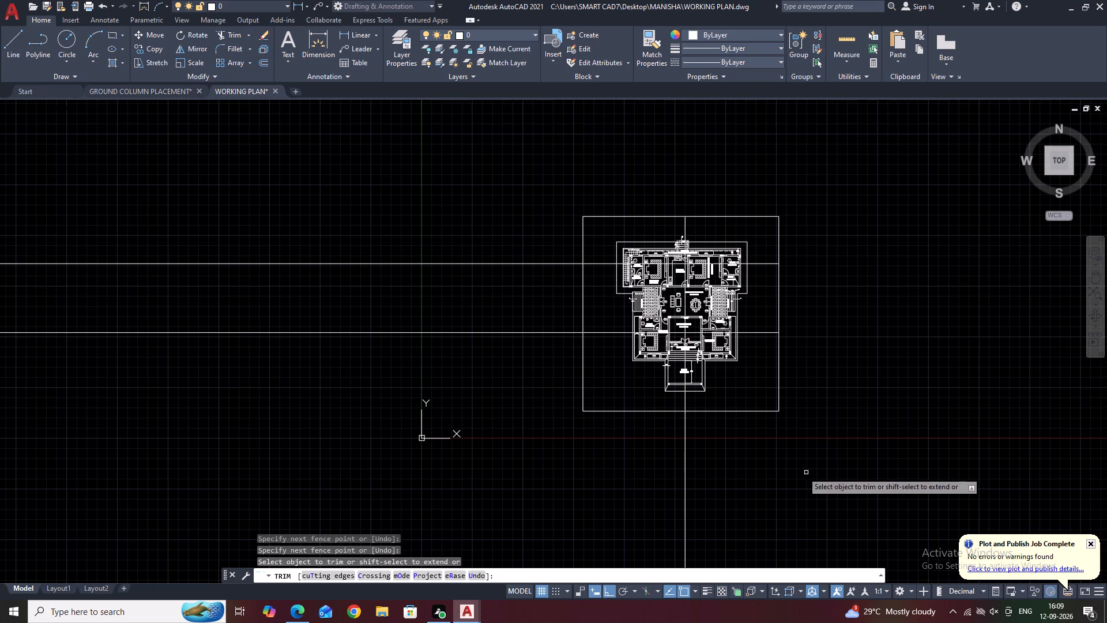
{"action": "left_click", "coordinate": [788, 471]}
{"action": "left_click", "coordinate": [547, 455]}
{"action": "left_click", "coordinate": [498, 200]}
{"action": "left_click_drag", "start_coordinate": [481, 330], "coordinate": [485, 342]}
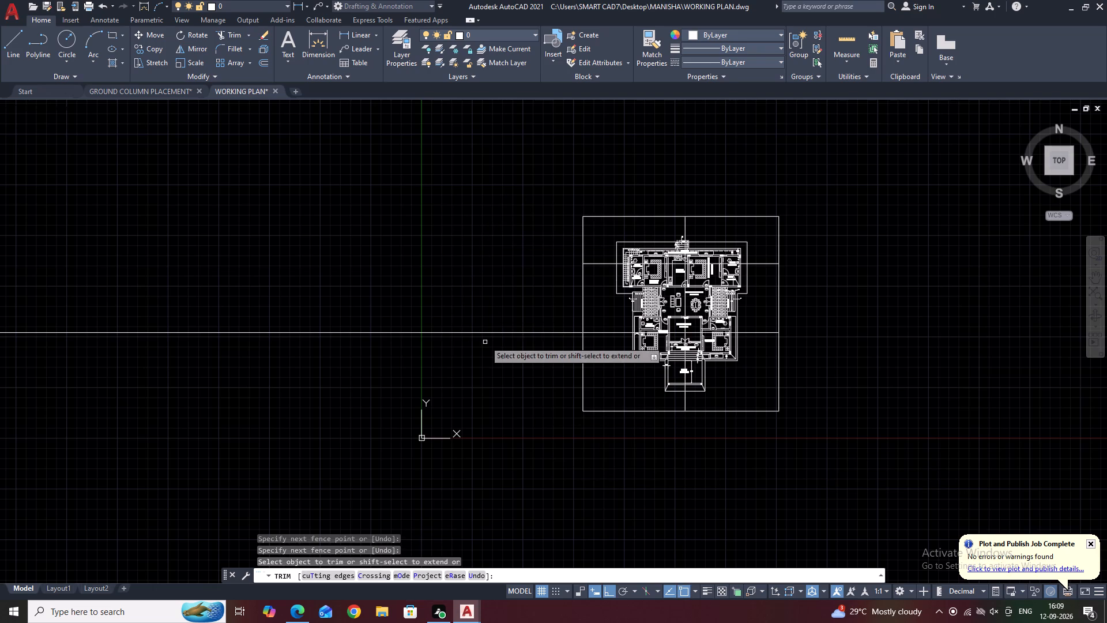
{"action": "left_click_drag", "start_coordinate": [485, 337], "coordinate": [488, 332]}
{"action": "left_click", "coordinate": [480, 249]}
{"action": "key", "text": "Escape"}
Delete the rectangle surrounding the plan.
{"action": "left_click", "coordinate": [733, 217]}
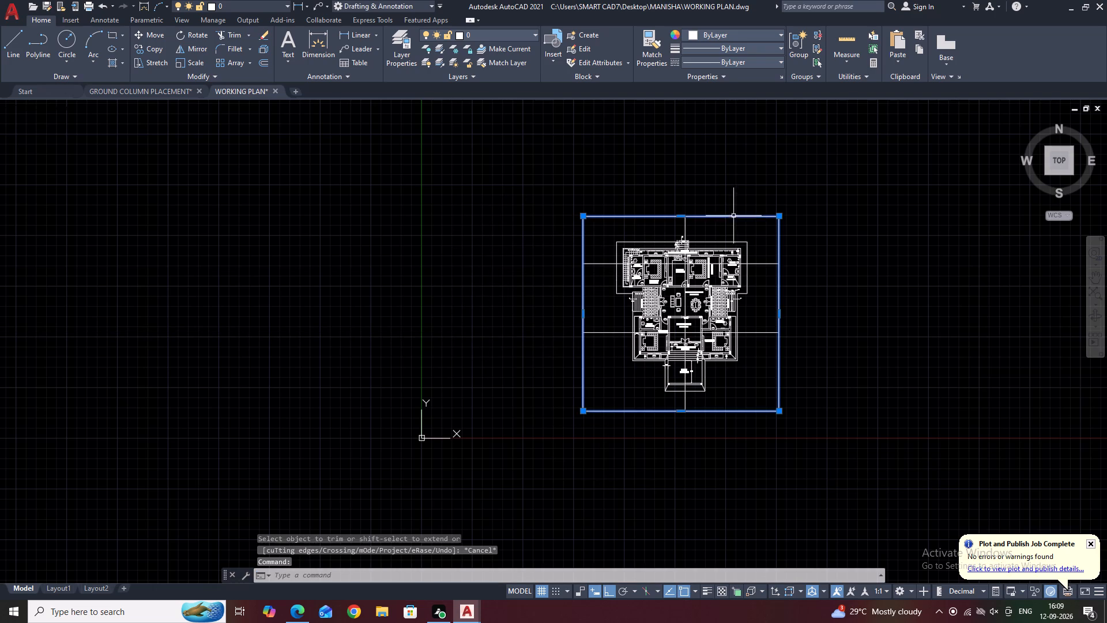
{"action": "key", "text": "Delete"}
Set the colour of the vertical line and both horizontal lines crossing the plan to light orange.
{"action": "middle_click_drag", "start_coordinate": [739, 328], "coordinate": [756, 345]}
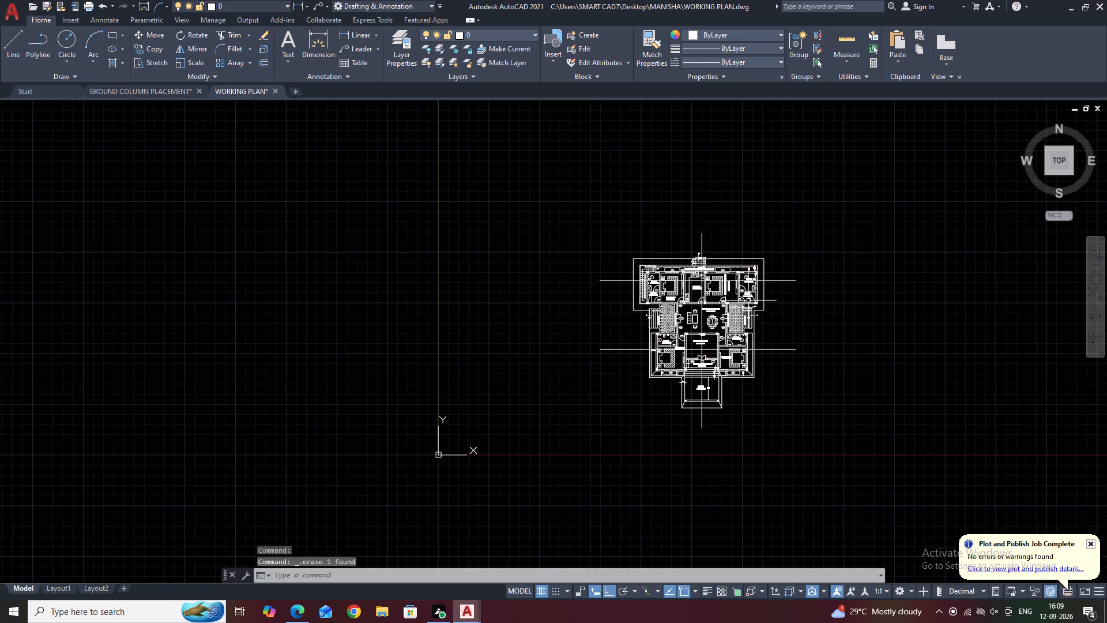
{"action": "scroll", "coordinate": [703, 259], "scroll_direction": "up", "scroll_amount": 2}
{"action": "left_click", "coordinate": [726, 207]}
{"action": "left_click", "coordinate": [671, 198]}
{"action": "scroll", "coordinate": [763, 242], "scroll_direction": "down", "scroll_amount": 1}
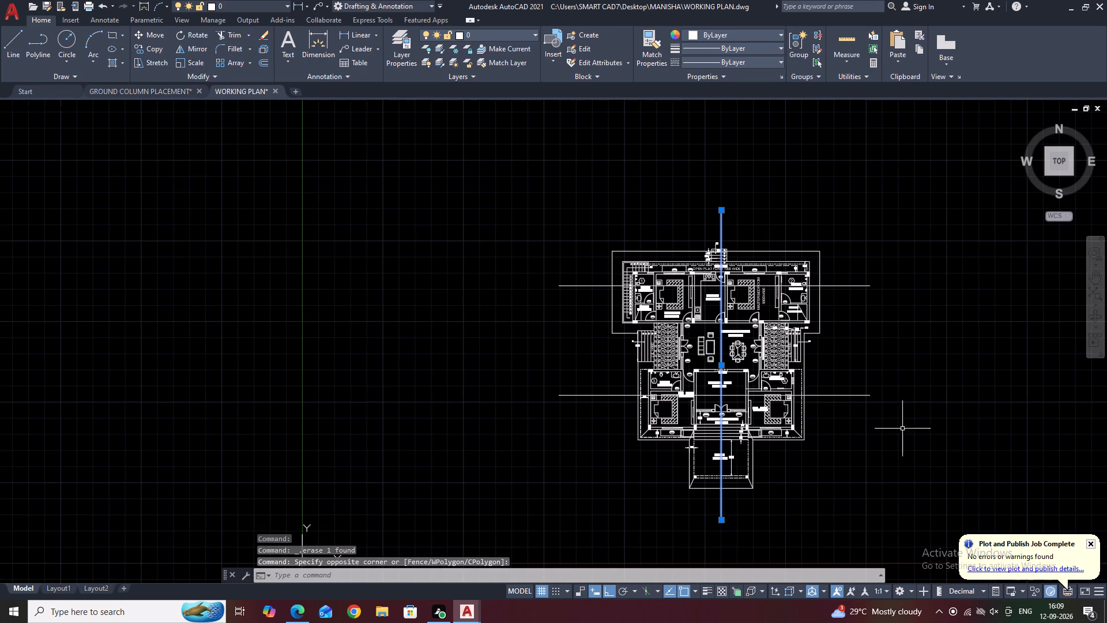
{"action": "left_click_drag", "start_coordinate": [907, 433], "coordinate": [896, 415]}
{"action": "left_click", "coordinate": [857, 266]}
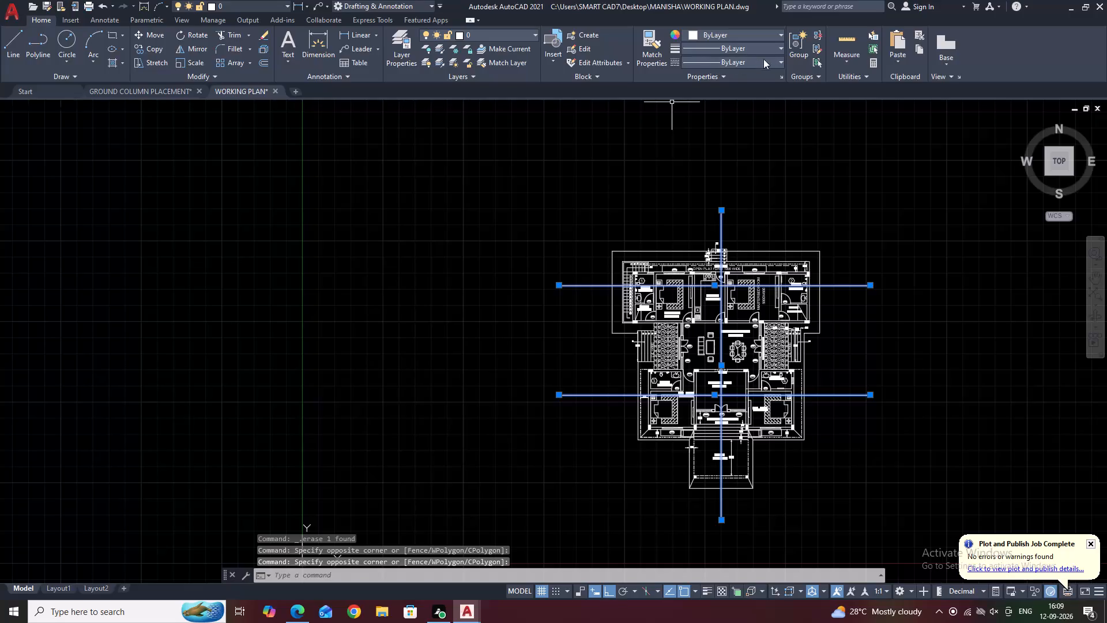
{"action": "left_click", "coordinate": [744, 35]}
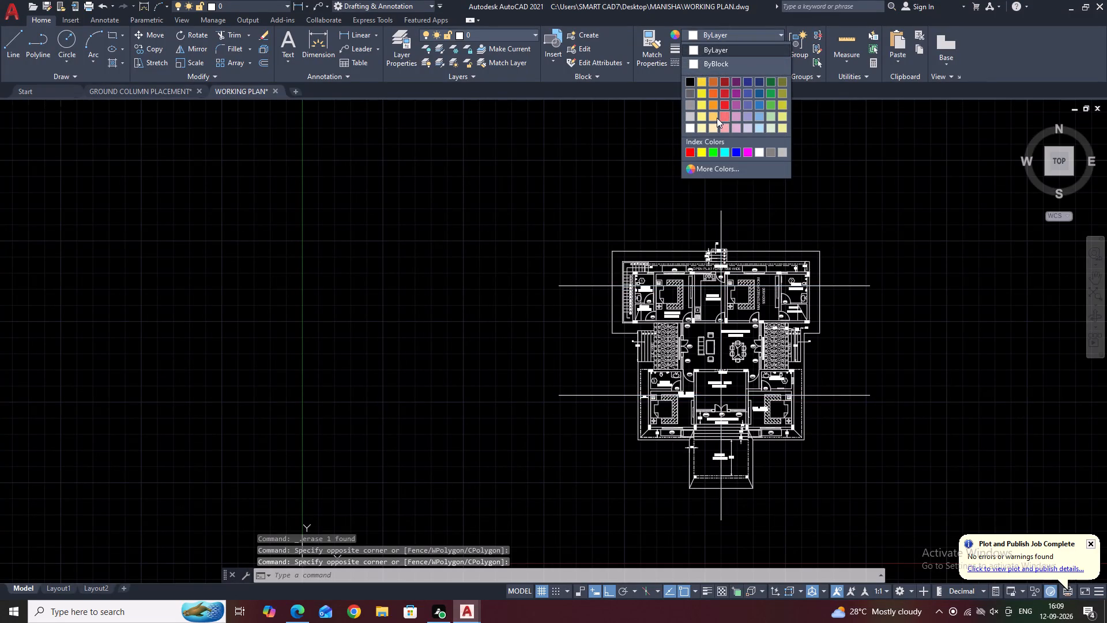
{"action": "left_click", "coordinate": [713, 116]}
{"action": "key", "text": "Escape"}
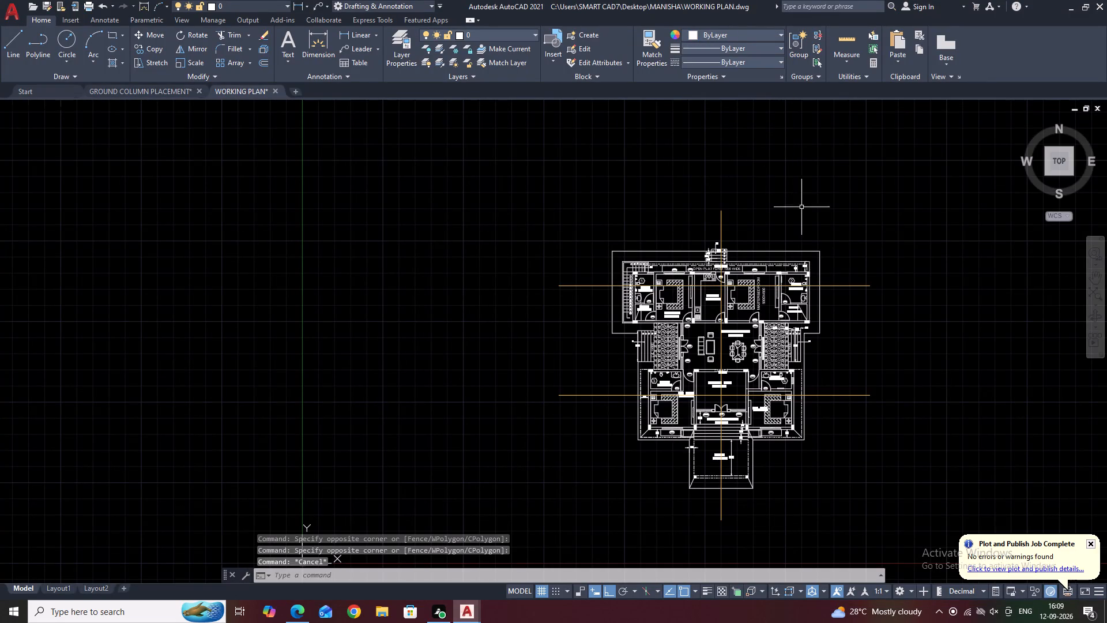
Match the properties of the dashed line along the north open platform onto the three lines crossing the plan.
{"action": "scroll", "coordinate": [735, 261], "scroll_direction": "up", "scroll_amount": 1}
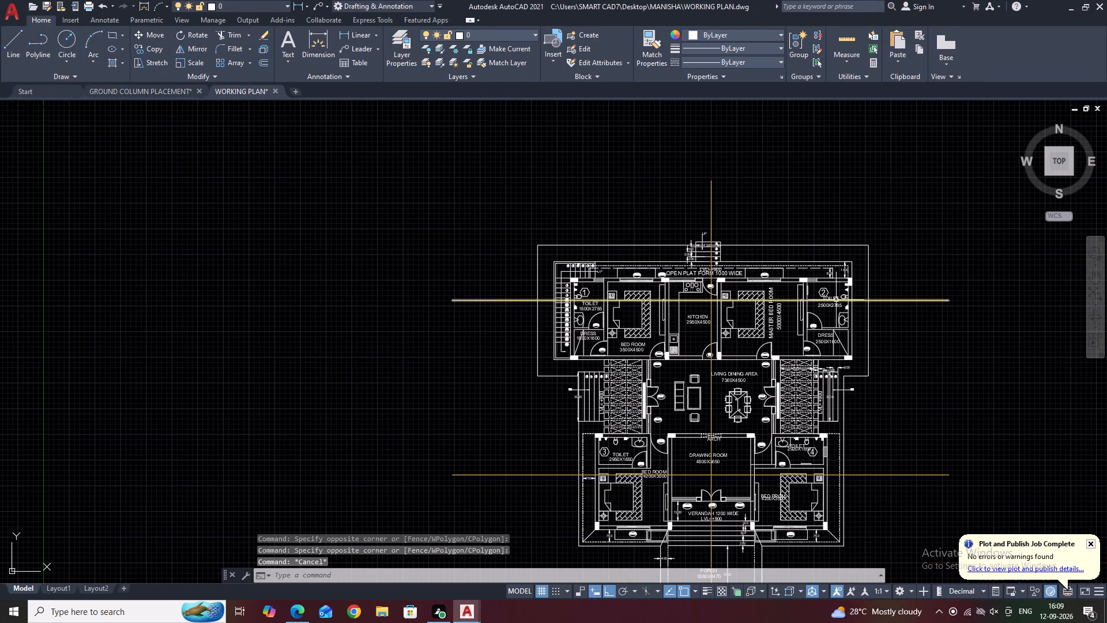
{"action": "type", "text": "MA"}
{"action": "key", "text": "space"}
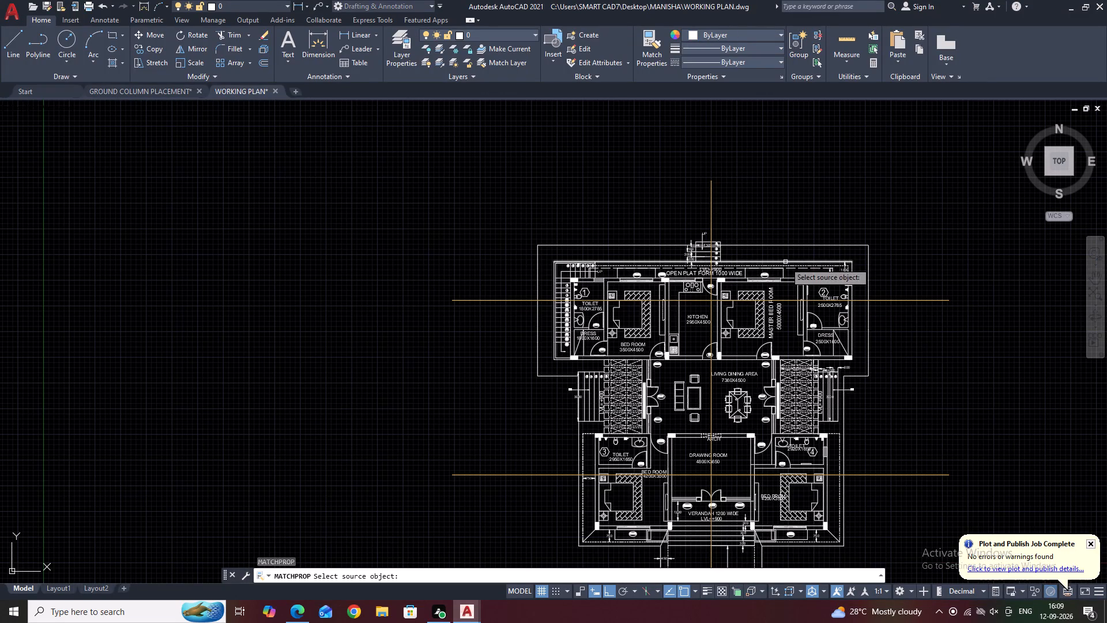
{"action": "left_click", "coordinate": [785, 264]}
{"action": "left_click", "coordinate": [711, 193]}
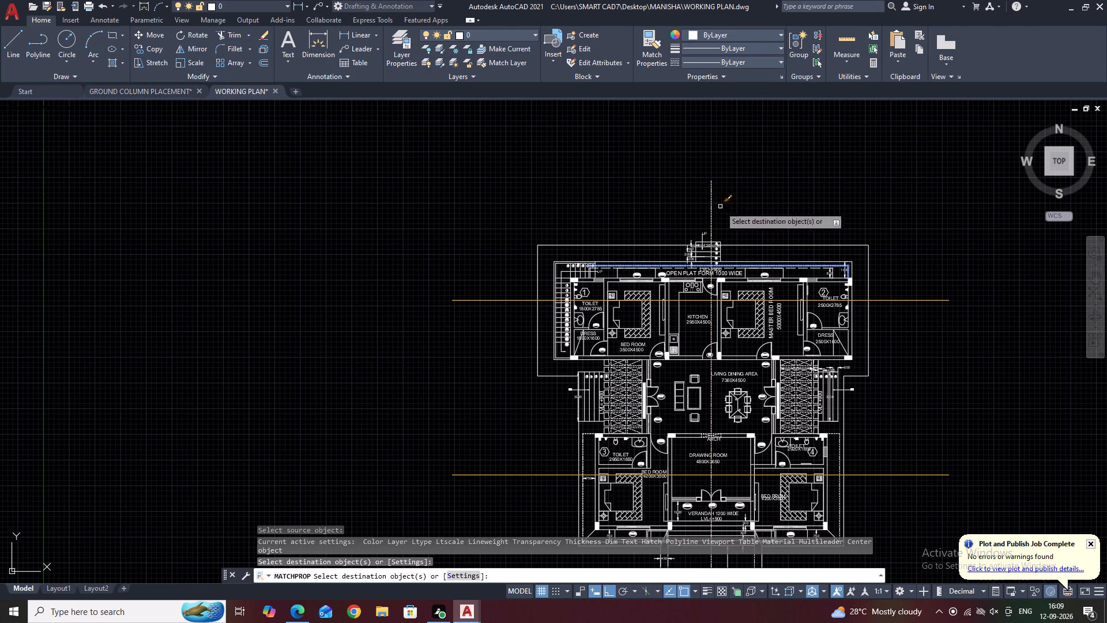
{"action": "left_click_drag", "start_coordinate": [953, 498], "coordinate": [944, 483]}
{"action": "left_click_drag", "start_coordinate": [888, 245], "coordinate": [891, 239]}
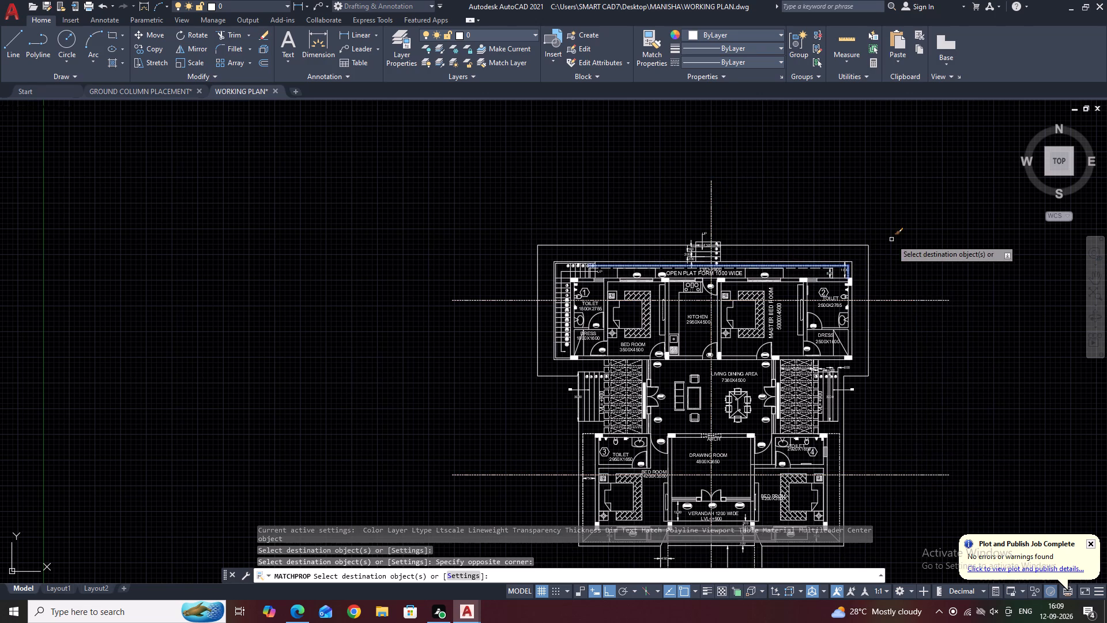
{"action": "key", "text": "Escape"}
Set the colour of the three dashed lines crossing the plan to yellow.
{"action": "left_click_drag", "start_coordinate": [966, 507], "coordinate": [962, 491]}
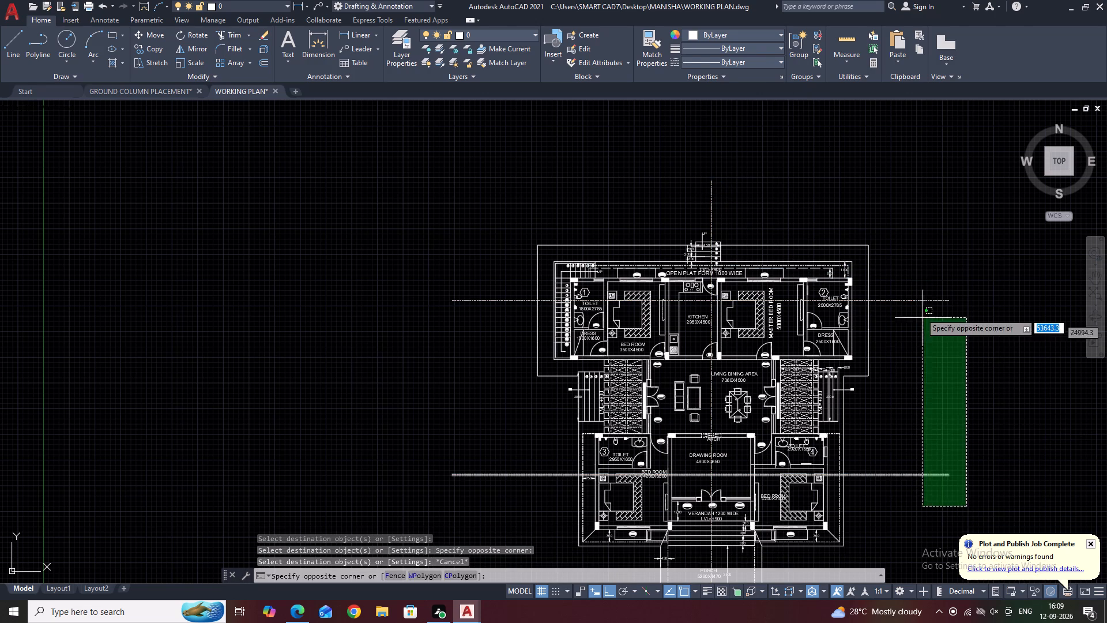
{"action": "left_click", "coordinate": [910, 283]}
{"action": "left_click", "coordinate": [799, 171]}
{"action": "left_click", "coordinate": [695, 189]}
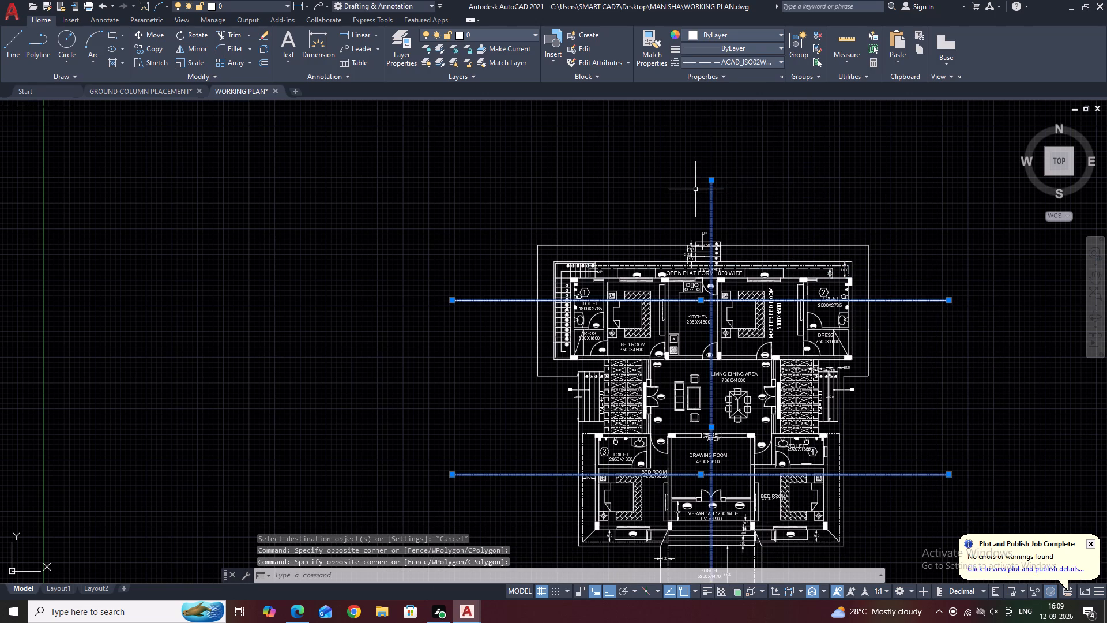
{"action": "left_click", "coordinate": [731, 35]}
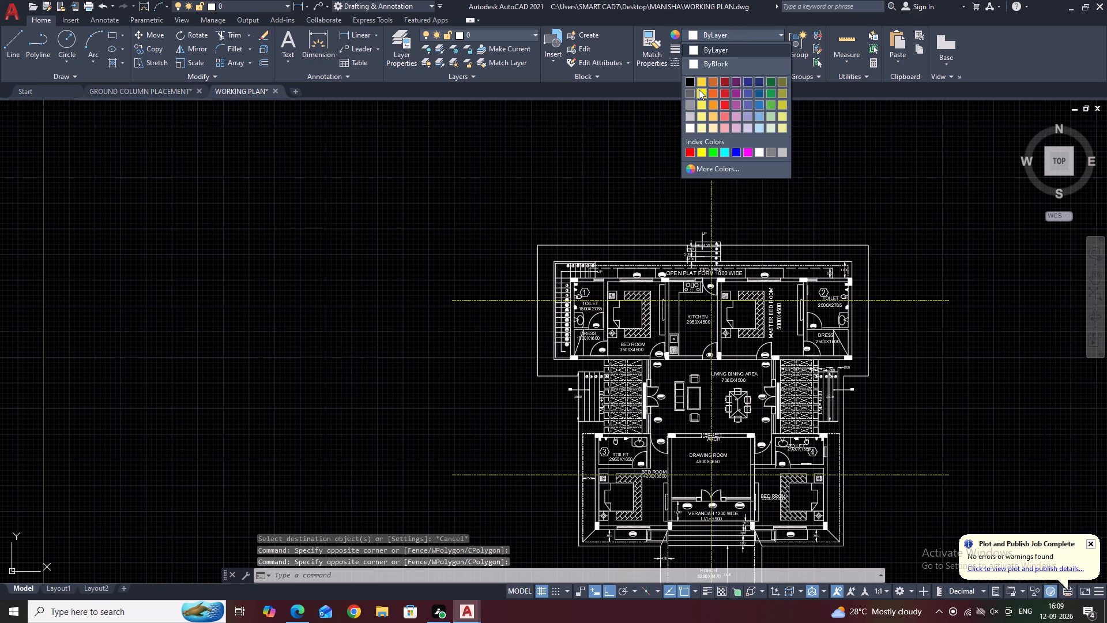
{"action": "left_click", "coordinate": [699, 89]}
{"action": "key", "text": "Escape"}
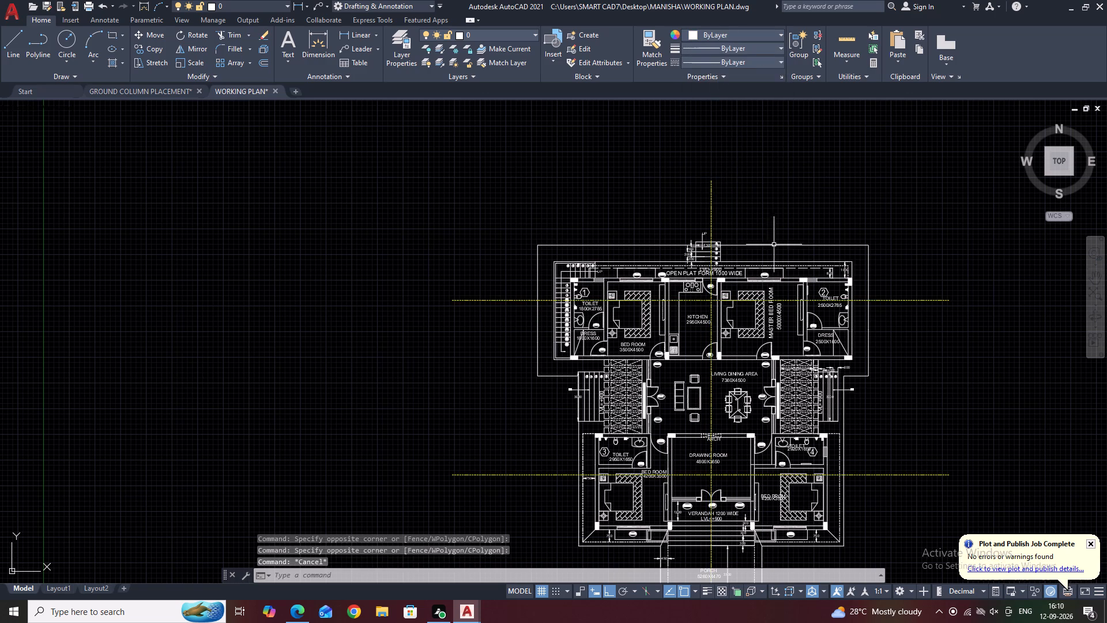
Draw a circle of radius about 540 just below the east end of the upper horizontal yellow line, touching that endpoint.
{"action": "middle_click_drag", "start_coordinate": [833, 347], "coordinate": [830, 234]}
{"action": "scroll", "coordinate": [801, 310], "scroll_direction": "down", "scroll_amount": 1}
{"action": "middle_click_drag", "start_coordinate": [863, 358], "coordinate": [819, 319]}
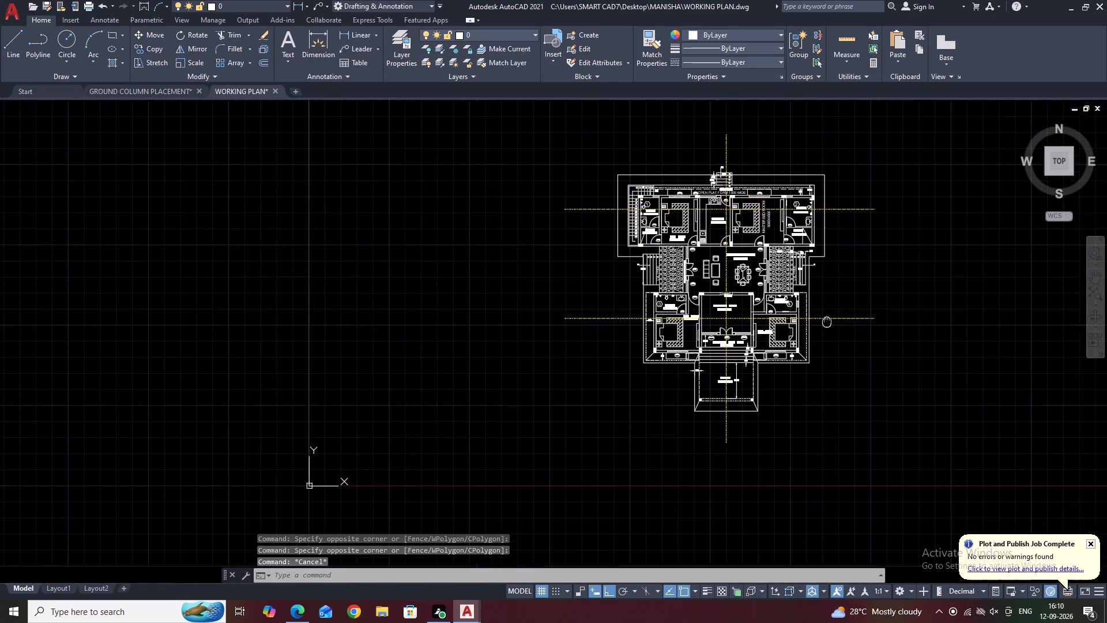
{"action": "middle_click_drag", "start_coordinate": [819, 319], "coordinate": [794, 328]}
{"action": "scroll", "coordinate": [855, 318], "scroll_direction": "down", "scroll_amount": 1}
{"action": "middle_click_drag", "start_coordinate": [916, 305], "coordinate": [918, 318]}
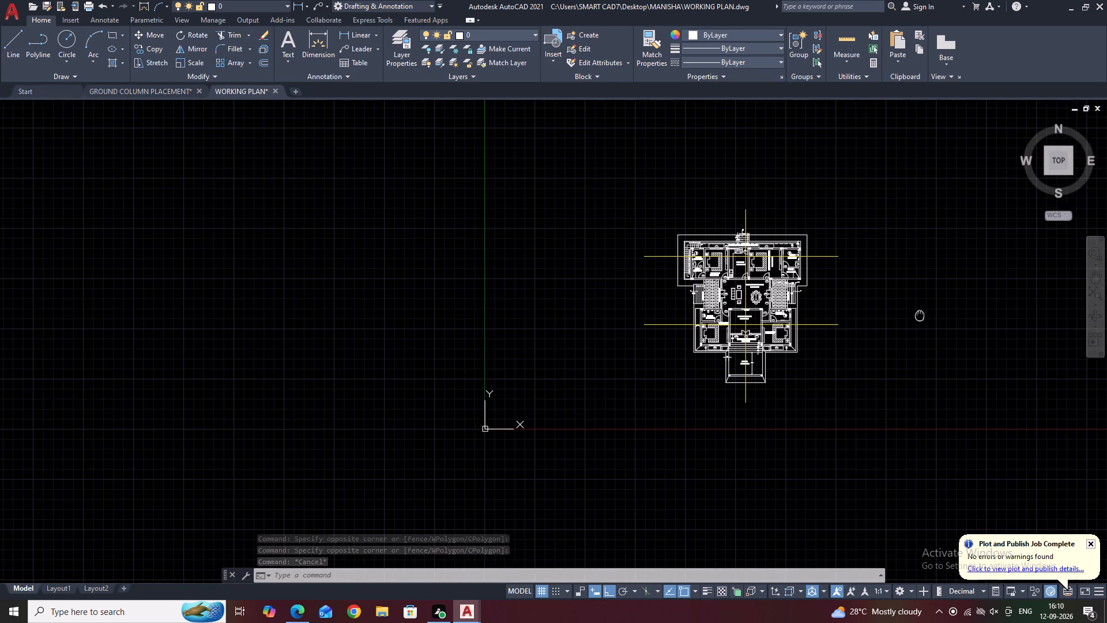
{"action": "middle_click_drag", "start_coordinate": [918, 318], "coordinate": [918, 318]}
{"action": "key", "text": "c"}
{"action": "key", "text": "space"}
{"action": "scroll", "coordinate": [850, 269], "scroll_direction": "up", "scroll_amount": 3}
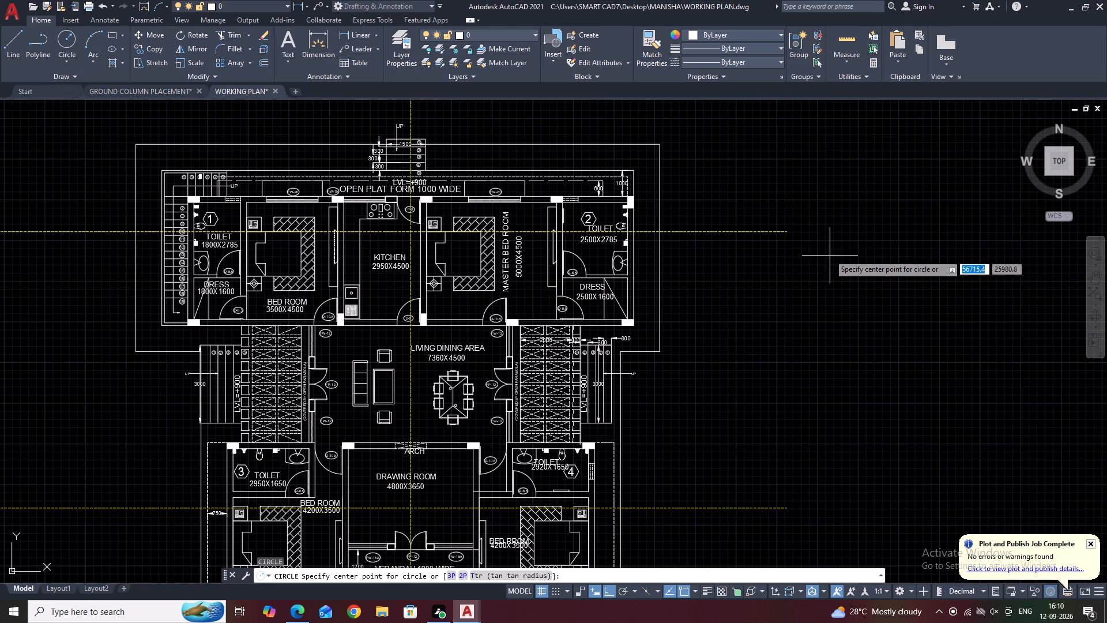
{"action": "left_click", "coordinate": [788, 246]}
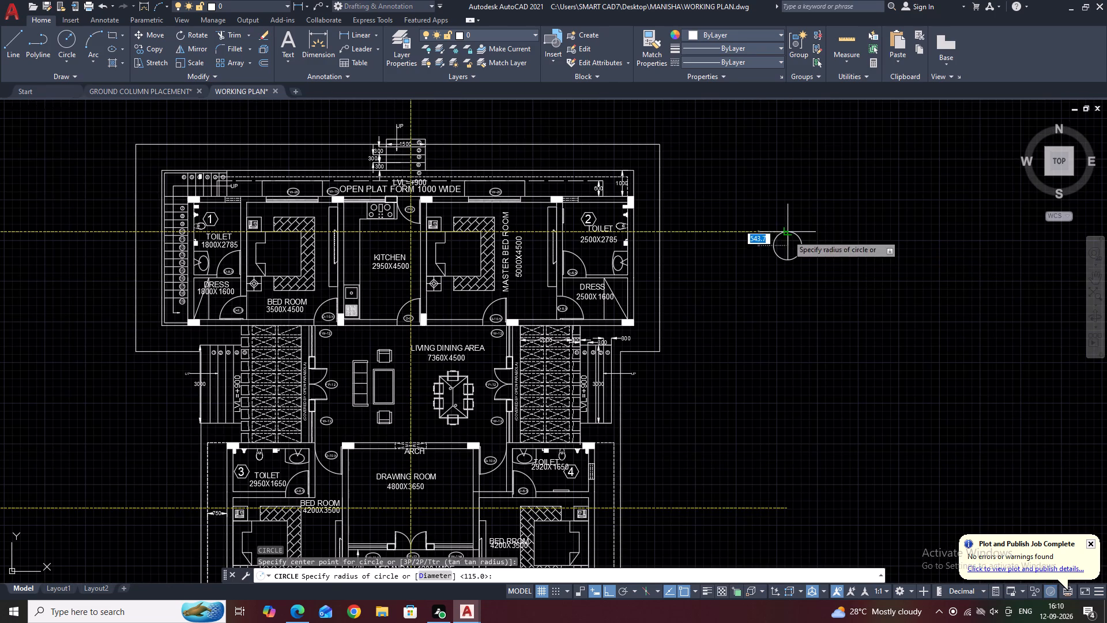
{"action": "left_click", "coordinate": [788, 235]}
Scale the new circle down from the yellow line's endpoint so it stays attached to the line.
{"action": "scroll", "coordinate": [830, 285], "scroll_direction": "down", "scroll_amount": 3}
{"action": "scroll", "coordinate": [824, 282], "scroll_direction": "up", "scroll_amount": 3}
{"action": "left_click", "coordinate": [809, 232]}
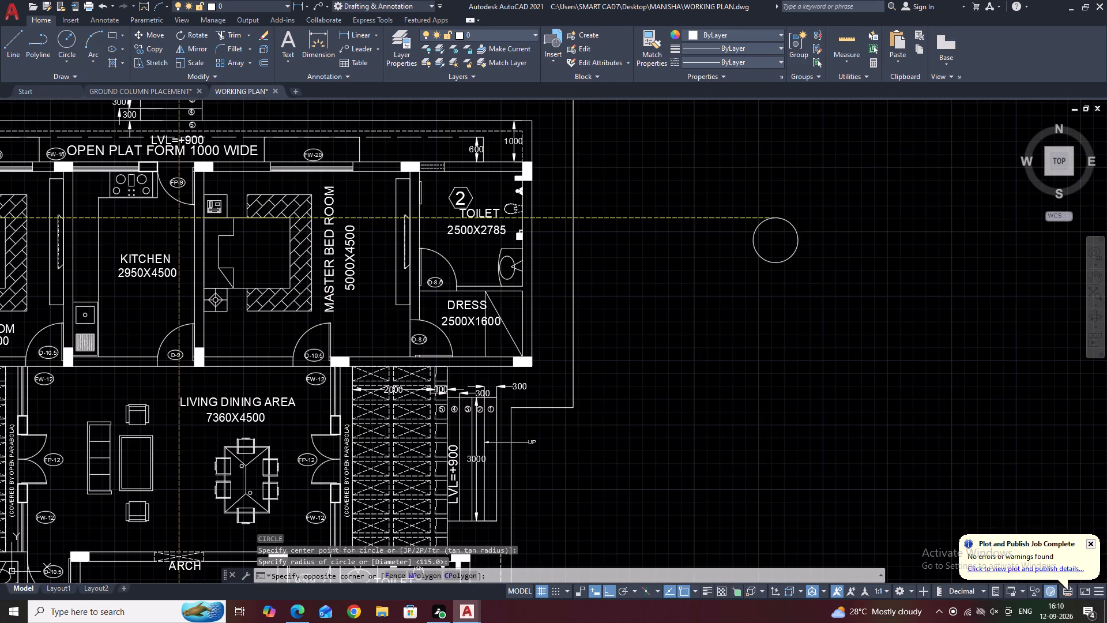
{"action": "left_click", "coordinate": [775, 260]}
{"action": "middle_click_drag", "start_coordinate": [806, 254], "coordinate": [836, 350]}
{"action": "key", "text": "s"}
{"action": "key", "text": "c"}
{"action": "key", "text": "space"}
{"action": "scroll", "coordinate": [810, 308], "scroll_direction": "up", "scroll_amount": 1}
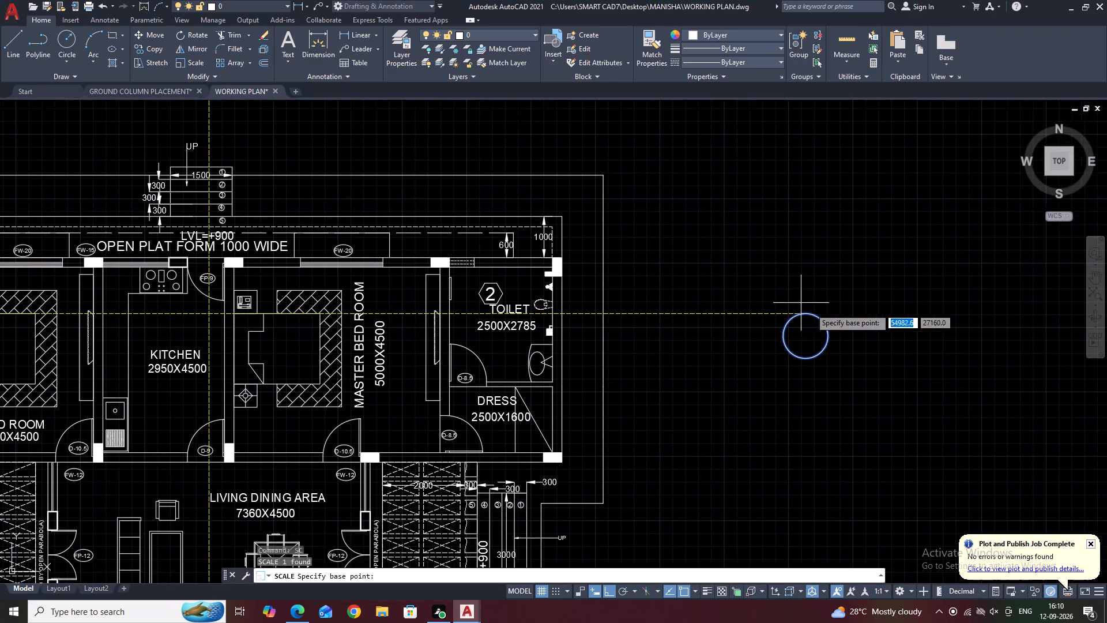
{"action": "scroll", "coordinate": [810, 308], "scroll_direction": "up", "scroll_amount": 1}
{"action": "left_click", "coordinate": [789, 321]}
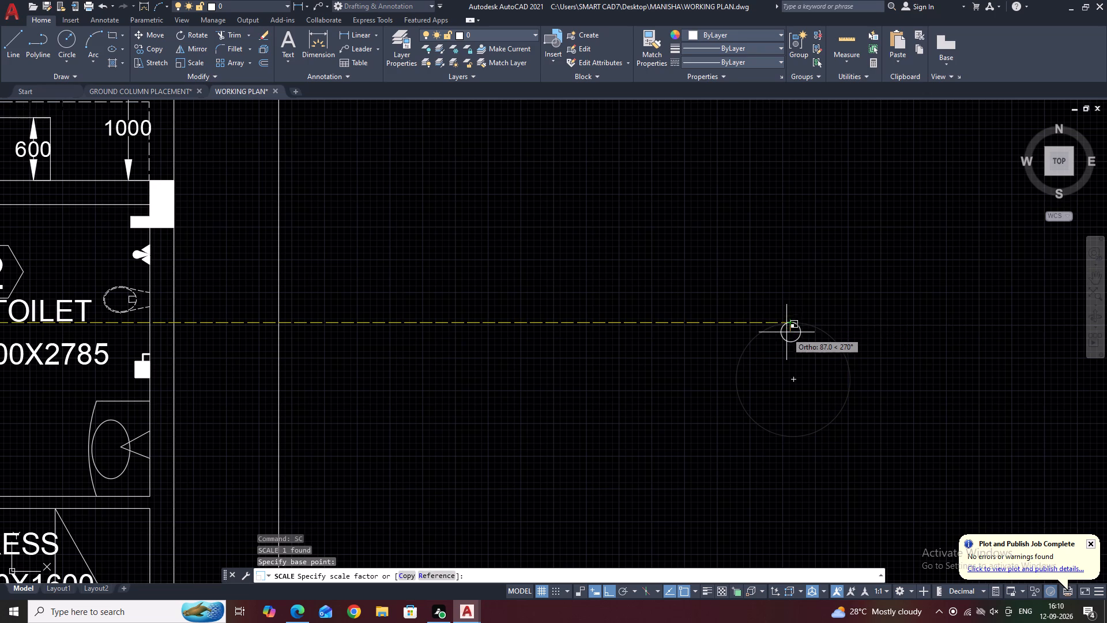
{"action": "left_click", "coordinate": [791, 343]}
Draw a short horizontal line outward from the circle's east quadrant and a slanted line from its end to a point directly below the circle.
{"action": "scroll", "coordinate": [827, 311], "scroll_direction": "down", "scroll_amount": 4}
{"action": "middle_click", "coordinate": [843, 344]}
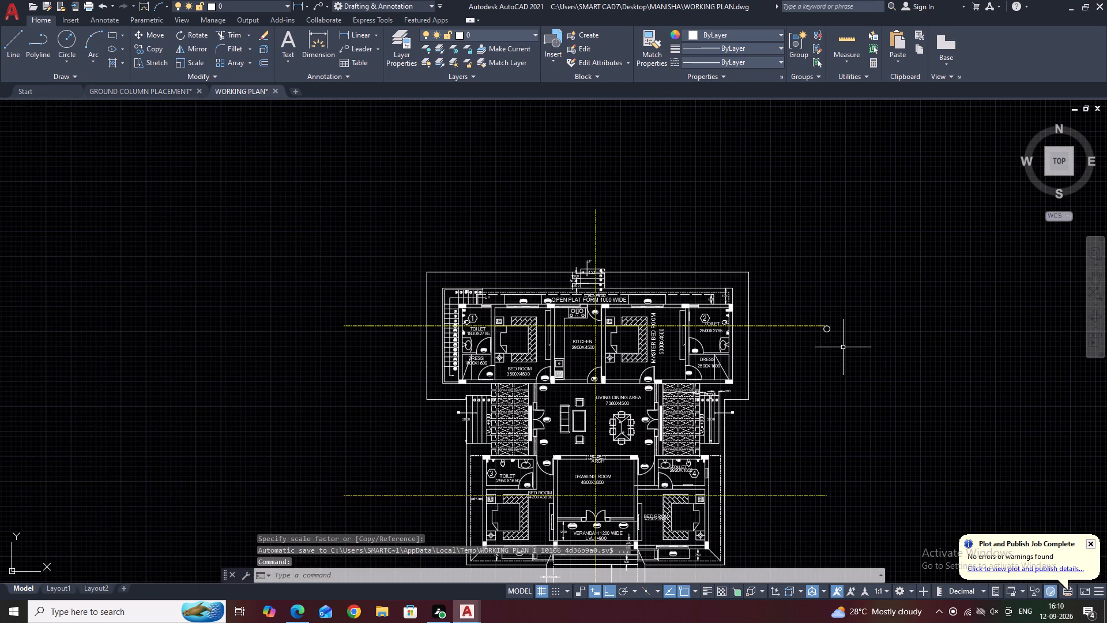
{"action": "middle_click_drag", "start_coordinate": [880, 347], "coordinate": [895, 337]}
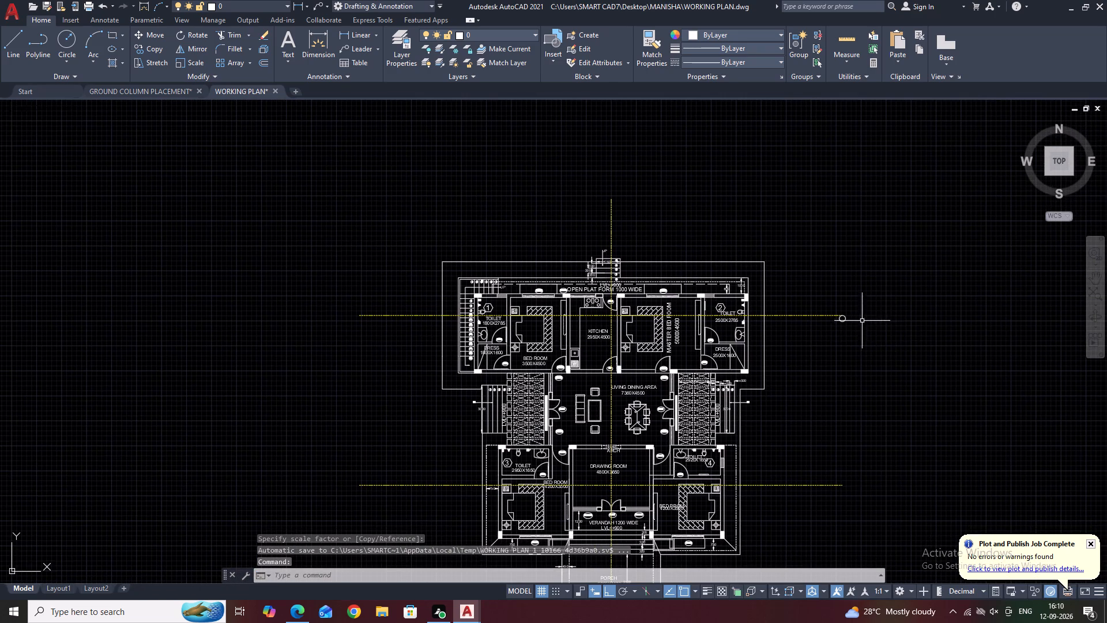
{"action": "scroll", "coordinate": [840, 318], "scroll_direction": "up", "scroll_amount": 4}
{"action": "key", "text": "l"}
{"action": "key", "text": "space"}
{"action": "scroll", "coordinate": [830, 311], "scroll_direction": "up", "scroll_amount": 1}
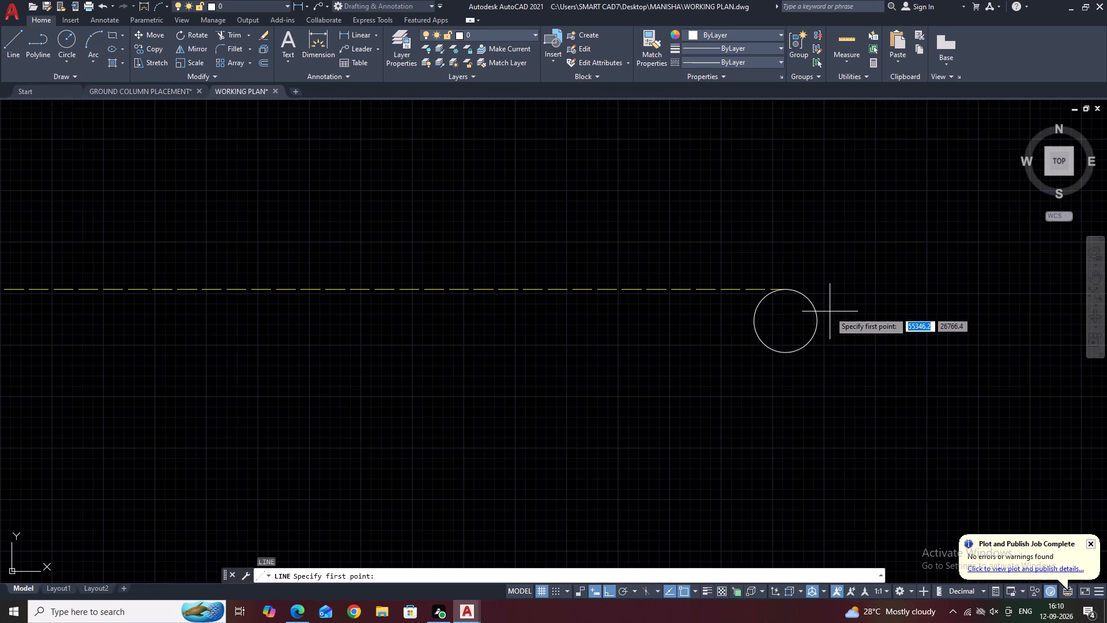
{"action": "left_click", "coordinate": [818, 325]}
{"action": "left_click", "coordinate": [853, 325]}
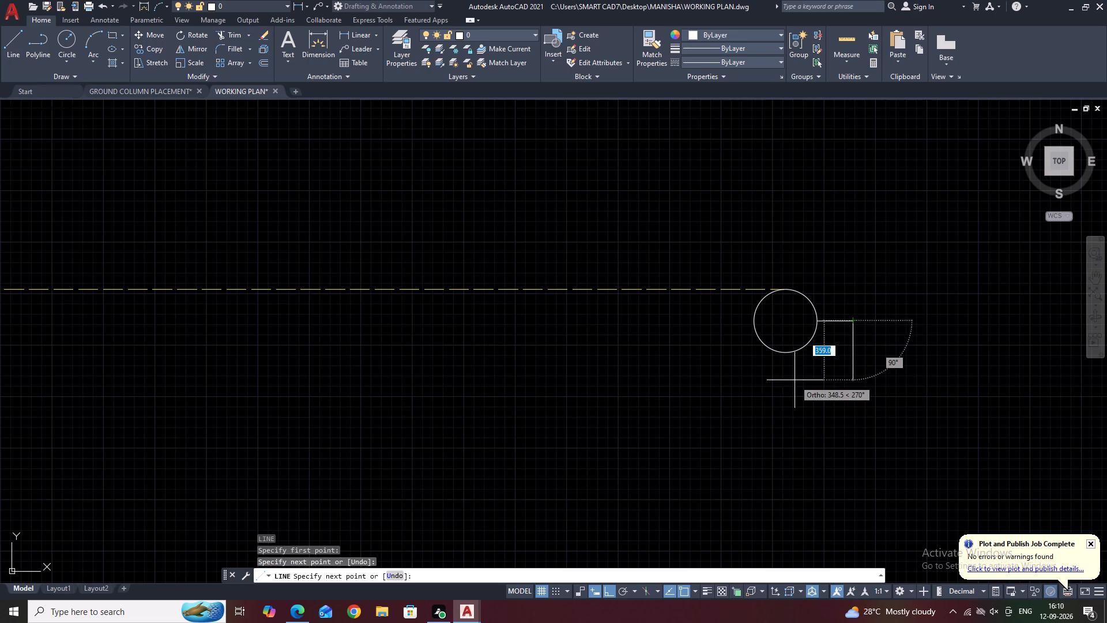
{"action": "key", "text": "F8"}
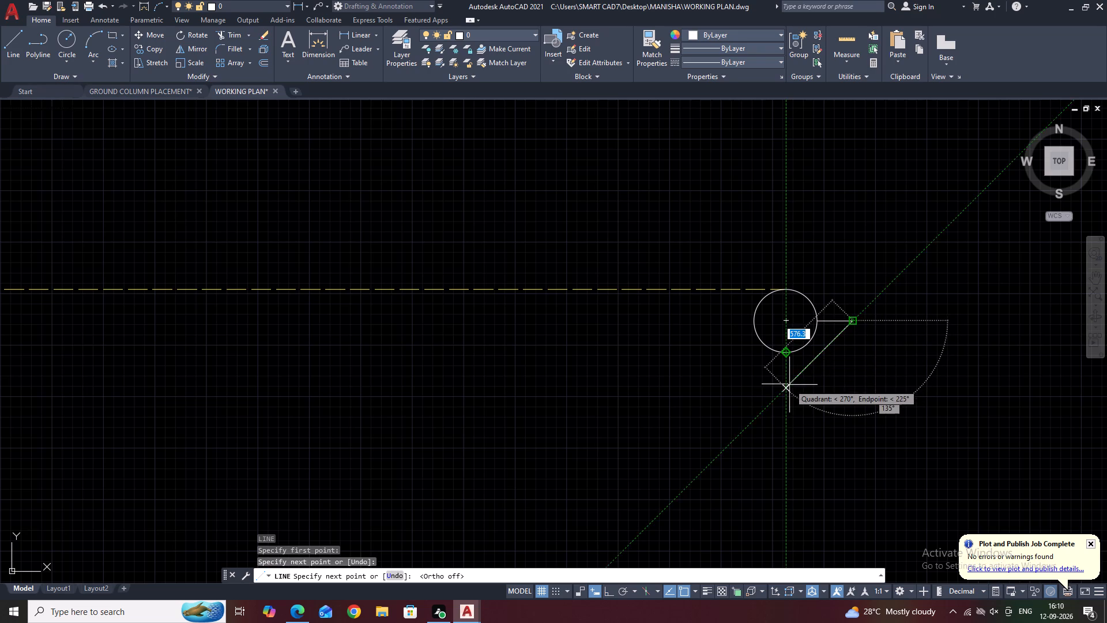
{"action": "left_click", "coordinate": [785, 410]}
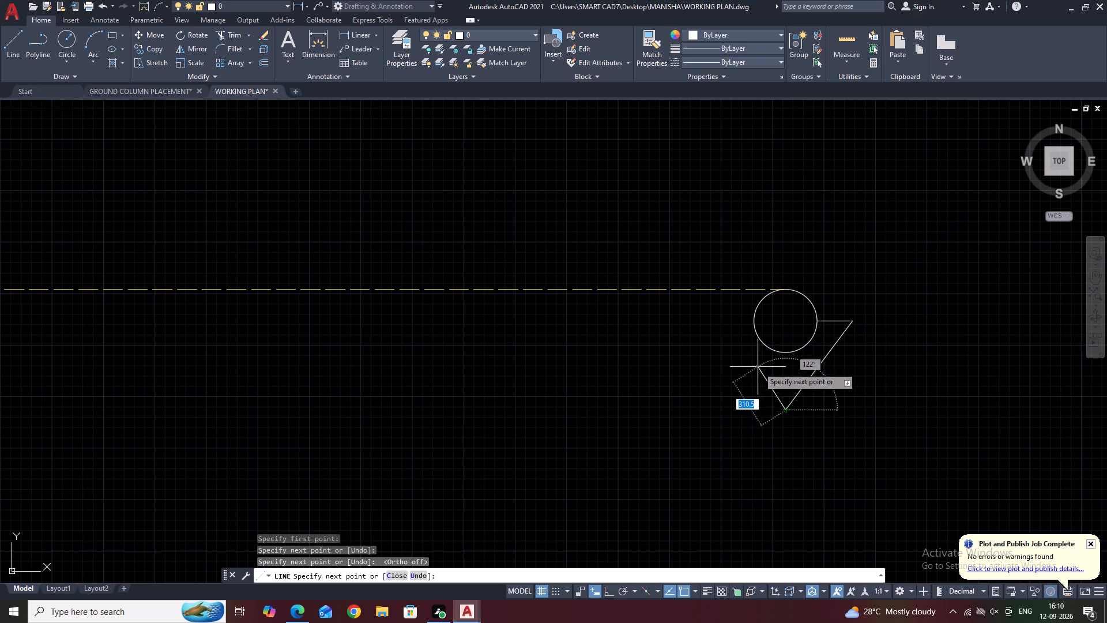
{"action": "key", "text": "Escape"}
Mirror the short horizontal and slanted lines about the circle's vertical axis, keeping the originals, to form a downward-pointing triangle.
{"action": "left_click", "coordinate": [858, 309]}
{"action": "left_click", "coordinate": [832, 346]}
{"action": "key", "text": "m"}
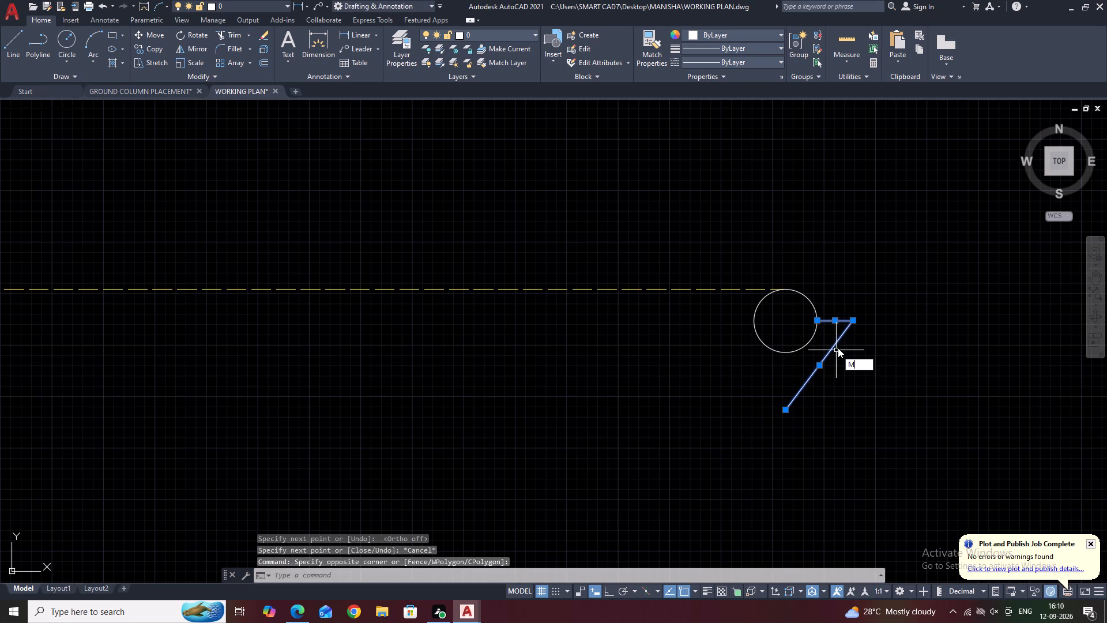
{"action": "key", "text": "i"}
{"action": "key", "text": "space"}
{"action": "left_click", "coordinate": [784, 352]}
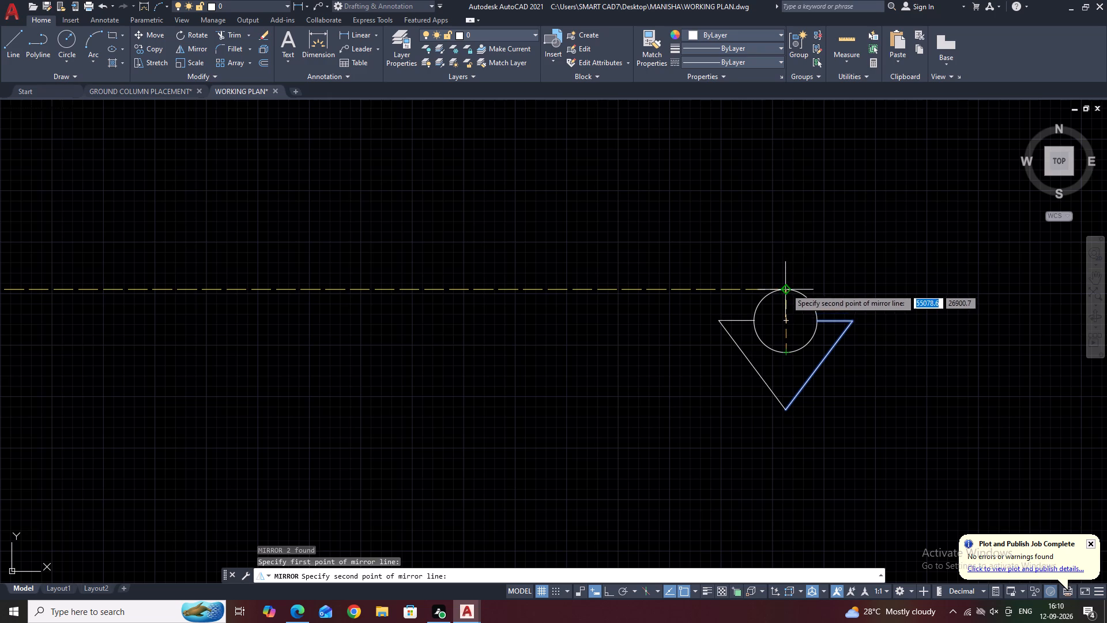
{"action": "left_click", "coordinate": [785, 288]}
{"action": "left_click_drag", "start_coordinate": [808, 332], "coordinate": [787, 288]}
Fill the area between the circle and the triangle with a solid hatch.
{"action": "middle_click_drag", "start_coordinate": [774, 344], "coordinate": [793, 275]}
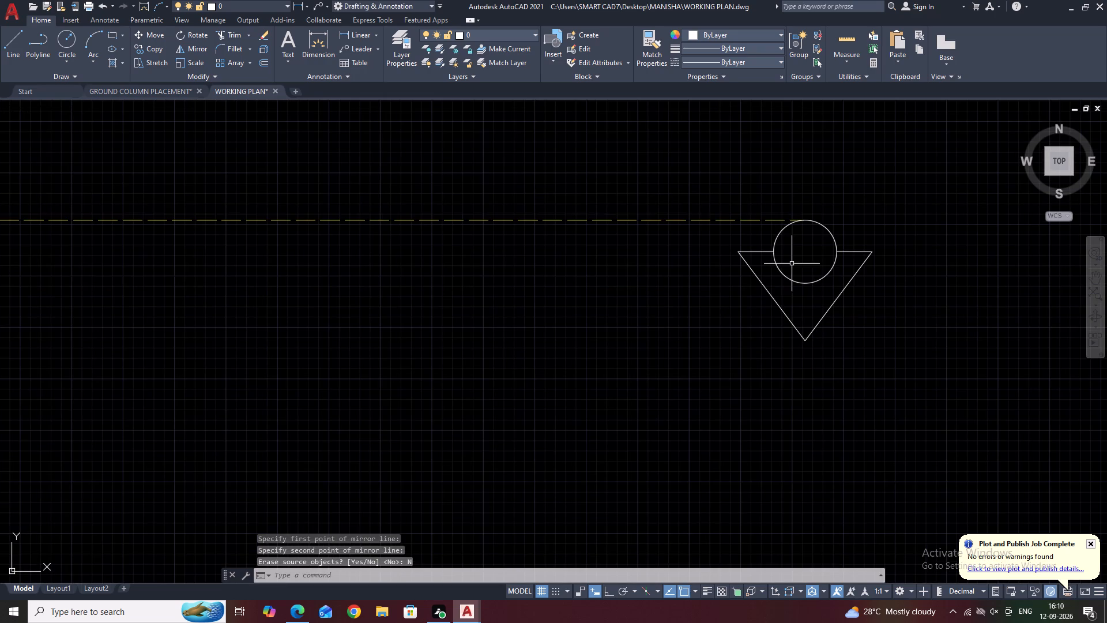
{"action": "key", "text": "h"}
{"action": "key", "text": "space"}
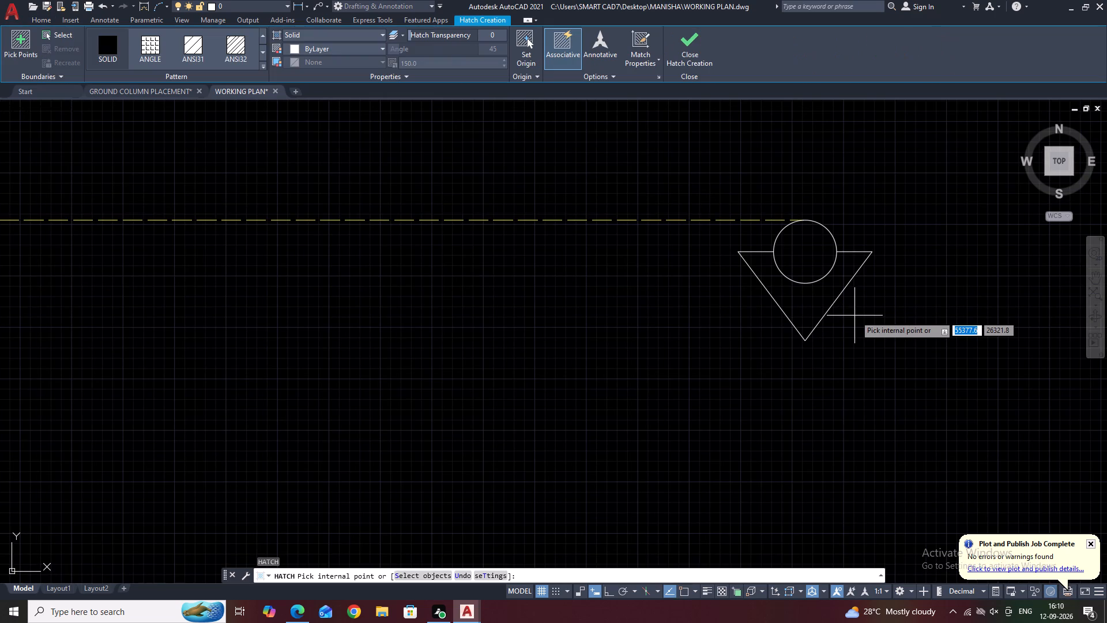
{"action": "left_click", "coordinate": [792, 286]}
{"action": "key", "text": "Escape"}
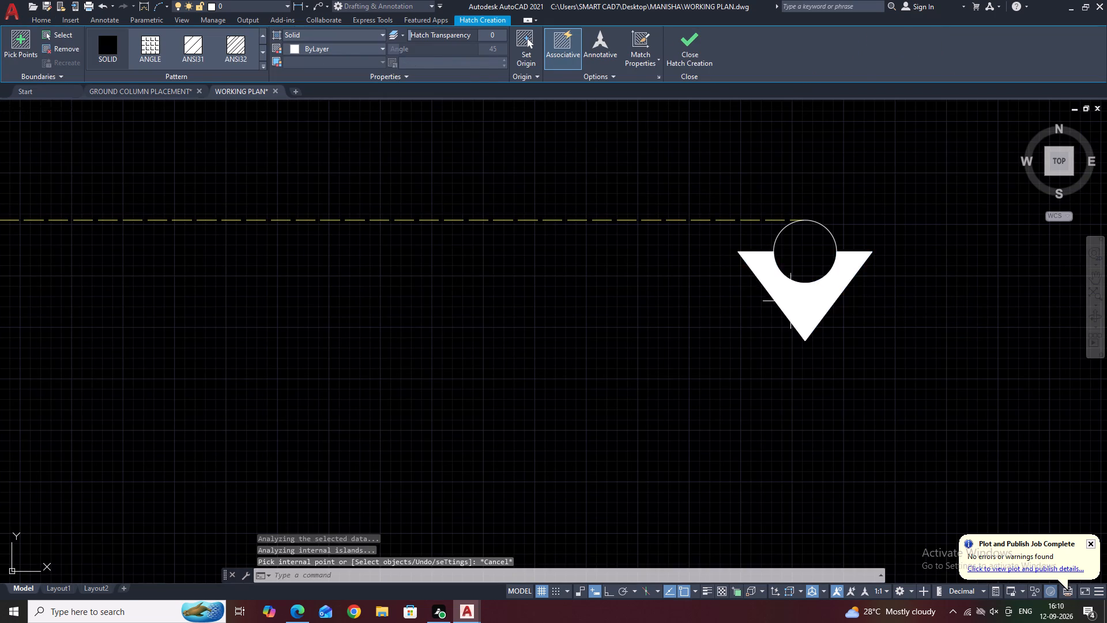
Copy the 2500X2785 size text from the northeast toilet to just below the tip of the triangular marker.
{"action": "scroll", "coordinate": [824, 361], "scroll_direction": "down", "scroll_amount": 3}
{"action": "middle_click_drag", "start_coordinate": [879, 339], "coordinate": [815, 291]}
{"action": "middle_click_drag", "start_coordinate": [711, 317], "coordinate": [758, 314]}
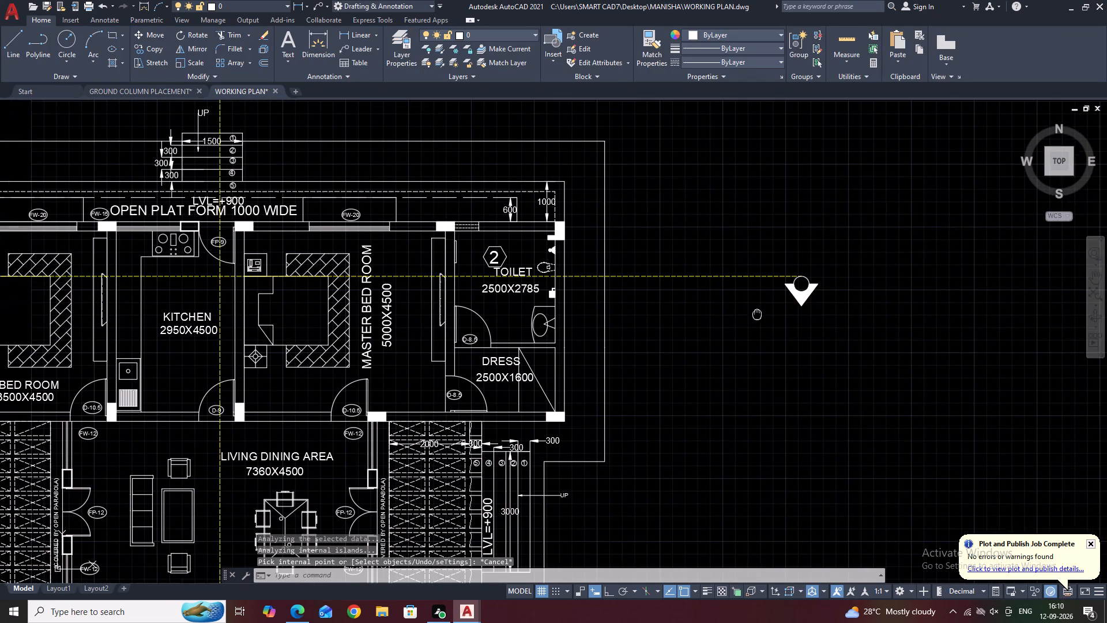
{"action": "left_click", "coordinate": [527, 290]}
{"action": "key", "text": "c"}
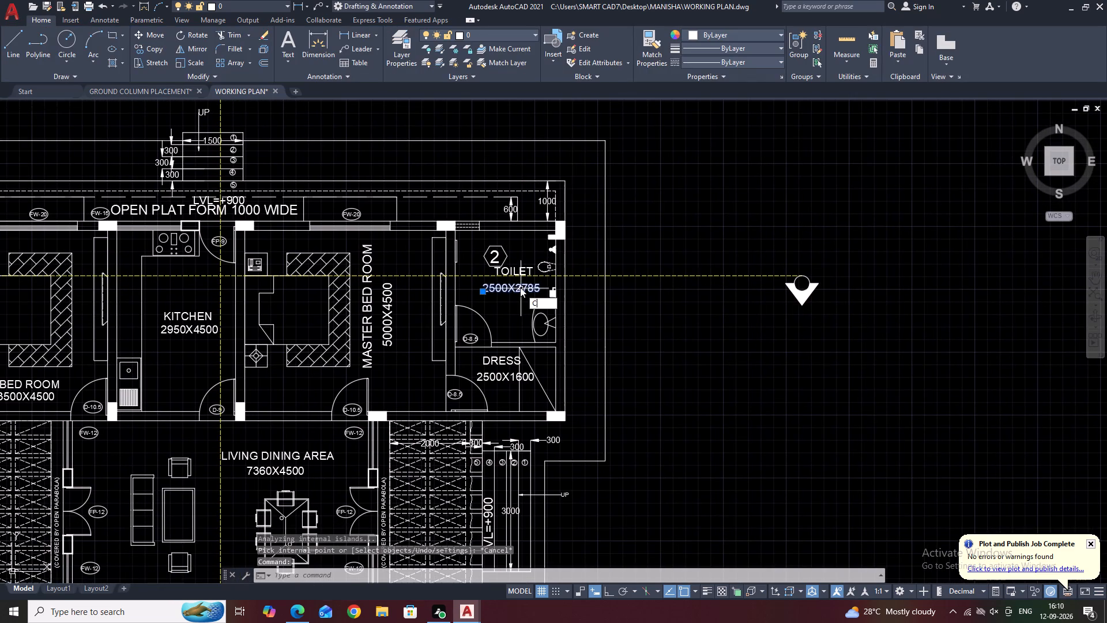
{"action": "key", "text": "o"}
{"action": "key", "text": "space"}
{"action": "left_click_drag", "start_coordinate": [508, 283], "coordinate": [521, 285]}
{"action": "scroll", "coordinate": [796, 313], "scroll_direction": "up", "scroll_amount": 3}
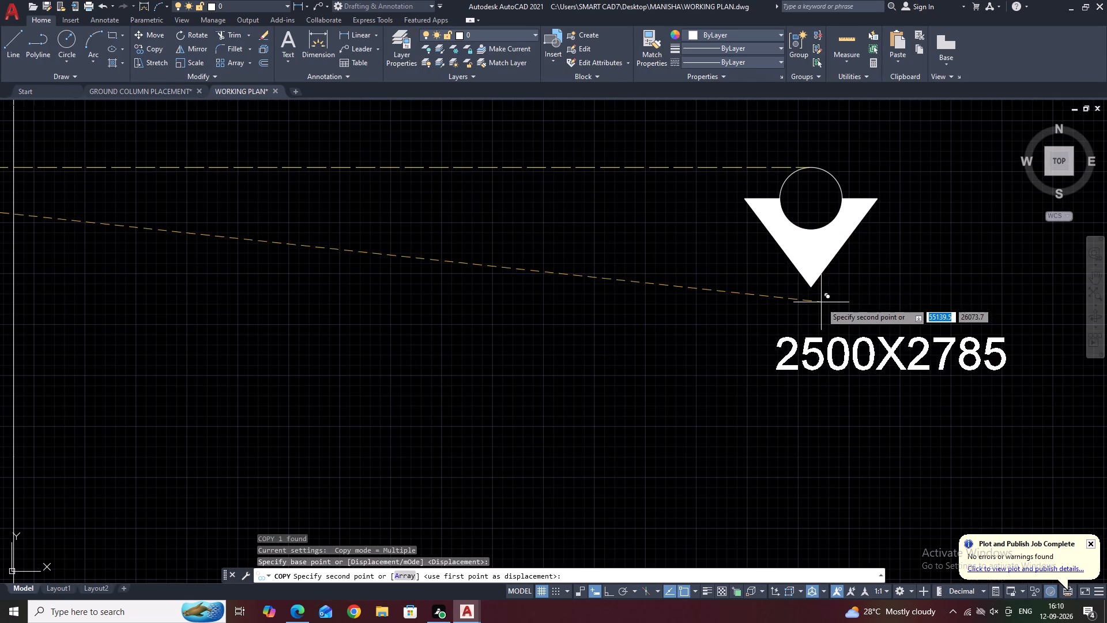
{"action": "left_click", "coordinate": [797, 275]}
{"action": "key", "text": "Escape"}
Change the copied text below the marker to Y.
{"action": "double_click", "coordinate": [800, 309]}
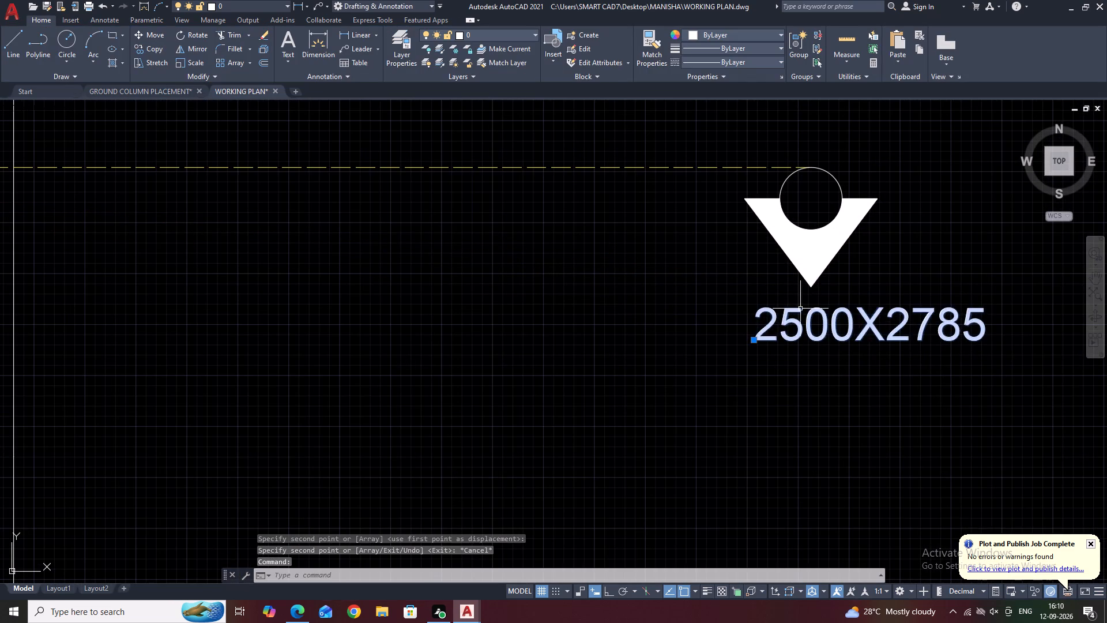
{"action": "key", "text": "y"}
{"action": "left_click_drag", "start_coordinate": [745, 298], "coordinate": [744, 293]}
Move the Y text from its place below the triangular marker.
{"action": "left_click_drag", "start_coordinate": [798, 331], "coordinate": [791, 327]}
{"action": "left_click", "coordinate": [742, 308]}
{"action": "middle_click_drag", "start_coordinate": [796, 326], "coordinate": [806, 400]}
{"action": "key", "text": "m"}
{"action": "key", "text": "space"}
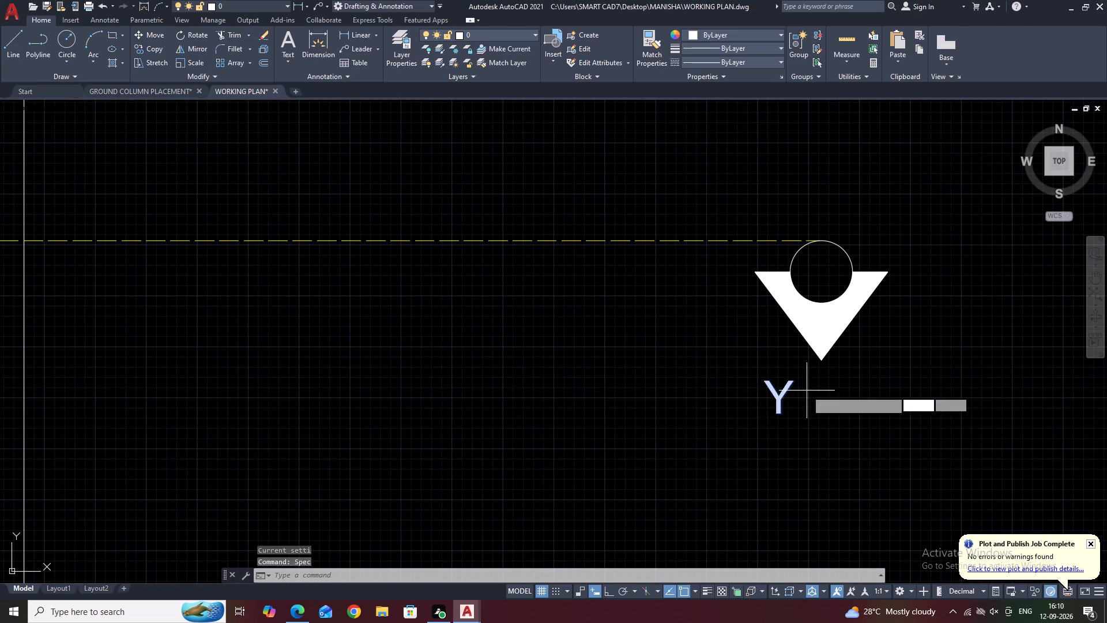
Move the letter Y to sit centred just below the arrow tip of the section marker.
{"action": "left_click_drag", "start_coordinate": [811, 393], "coordinate": [817, 391]}
{"action": "left_click", "coordinate": [853, 386]}
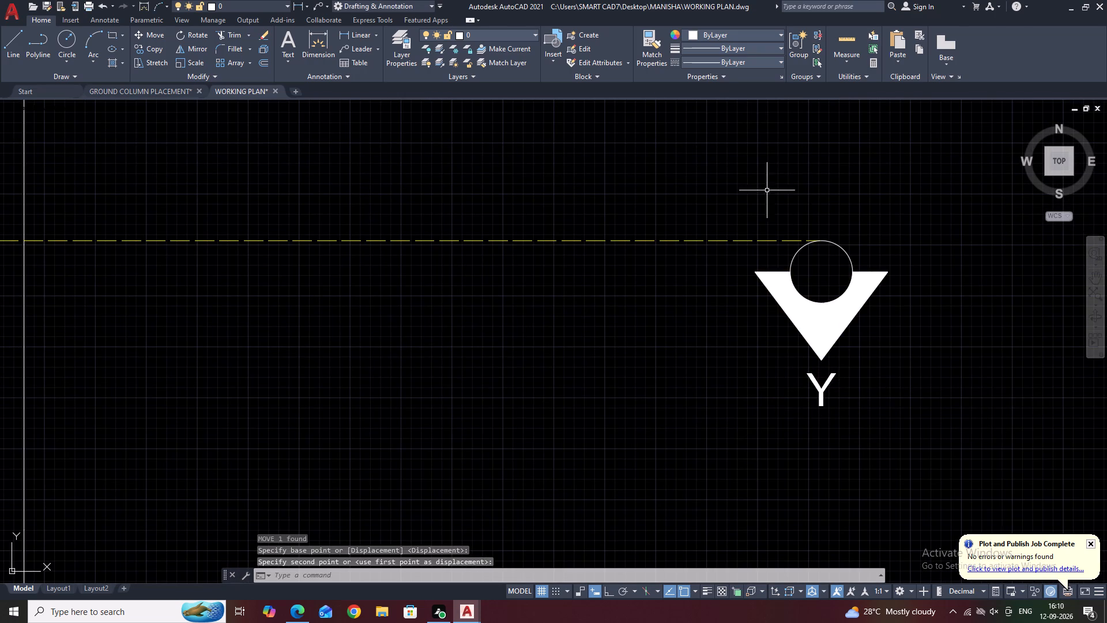
Copy the Y section marker from the right end of the upper horizontal section line to its left end.
{"action": "left_click_drag", "start_coordinate": [699, 193], "coordinate": [703, 199]}
{"action": "left_click", "coordinate": [938, 512]}
{"action": "scroll", "coordinate": [905, 379], "scroll_direction": "down", "scroll_amount": 4}
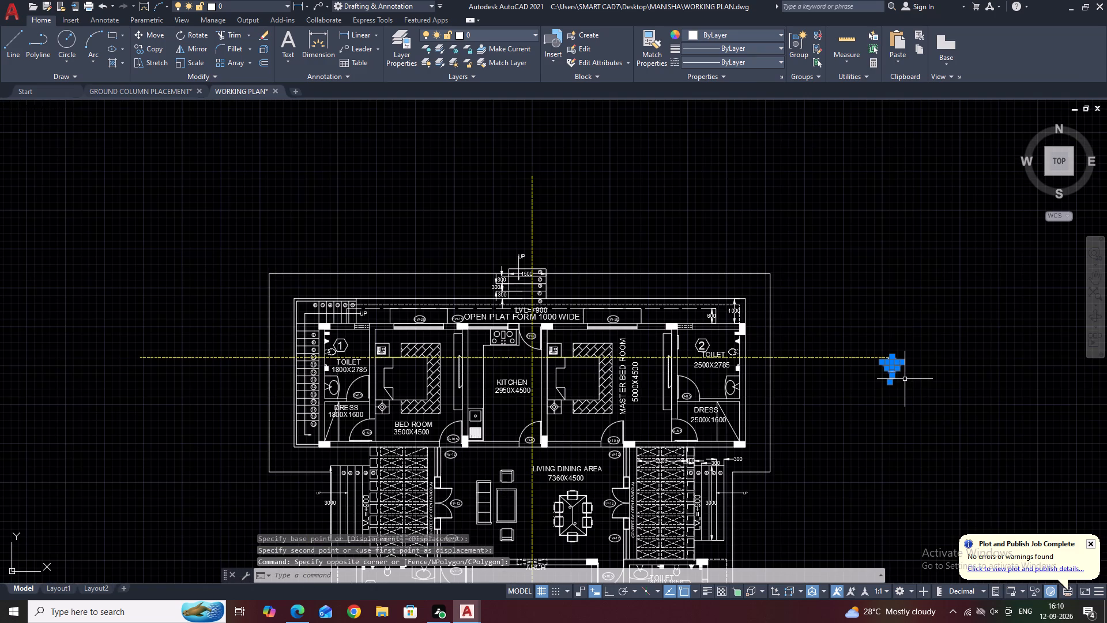
{"action": "type", "text": "CO"}
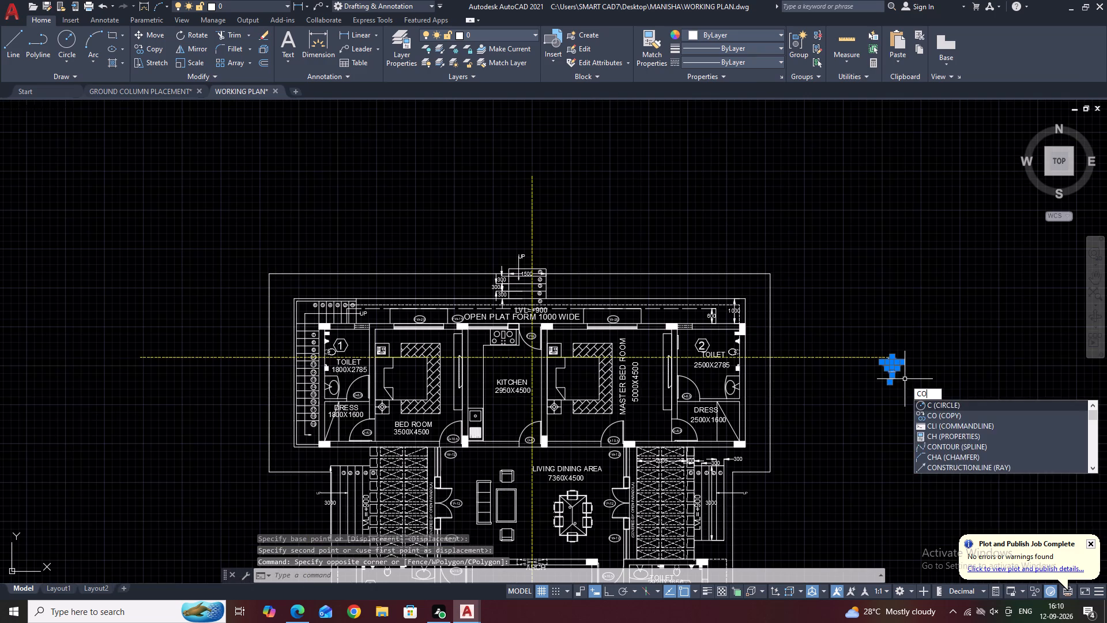
{"action": "key", "text": "space"}
{"action": "left_click", "coordinate": [891, 356]}
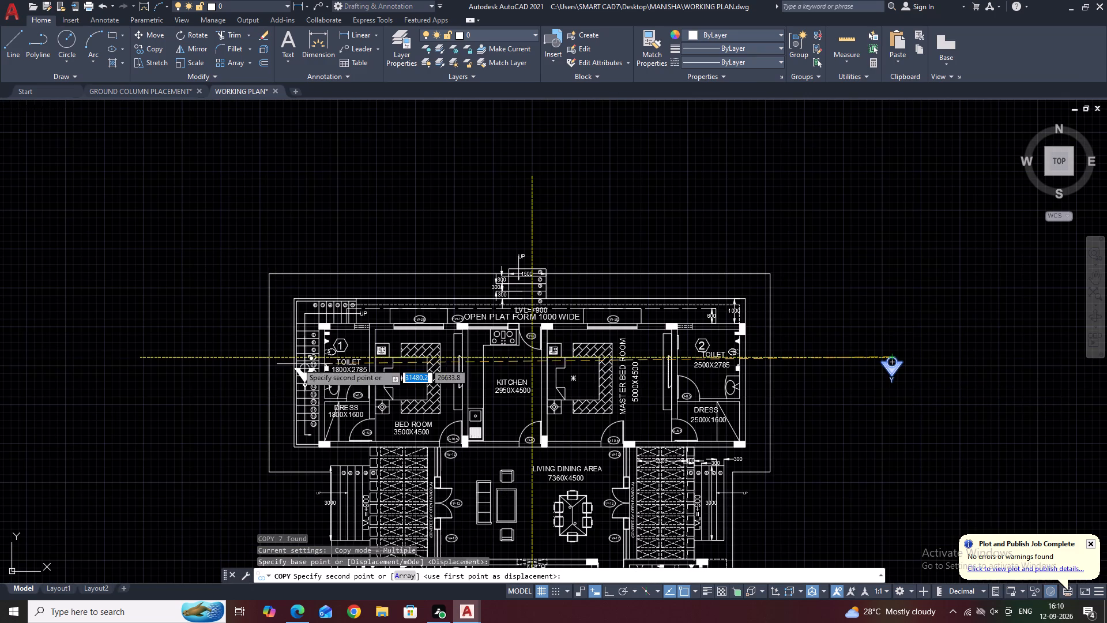
{"action": "scroll", "coordinate": [163, 350], "scroll_direction": "up", "scroll_amount": 1}
{"action": "left_click", "coordinate": [159, 362]}
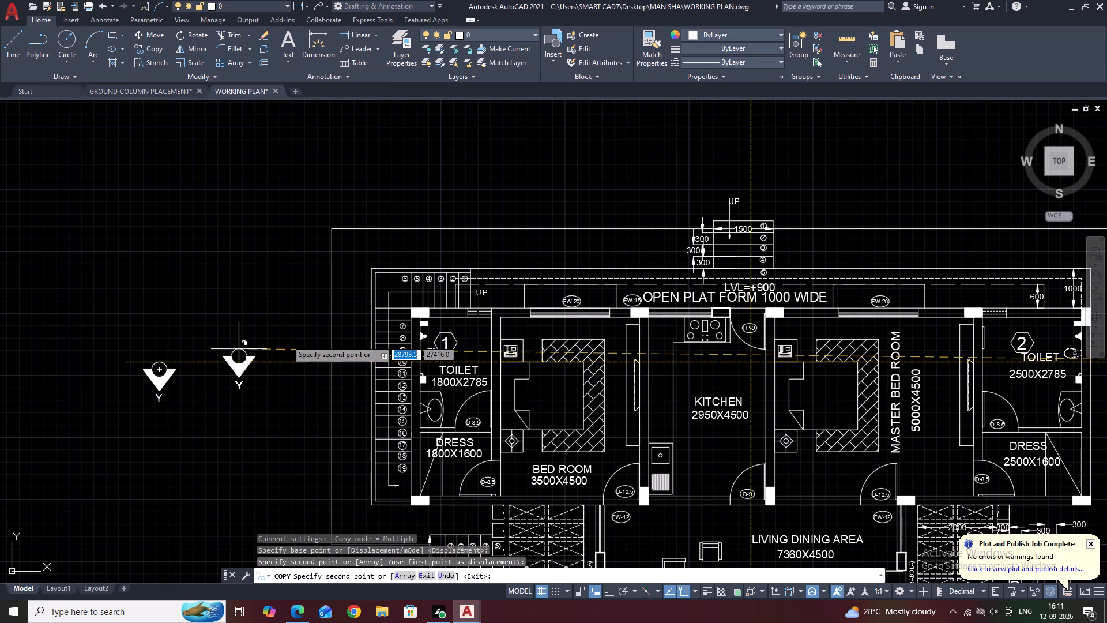
{"action": "scroll", "coordinate": [801, 311], "scroll_direction": "down", "scroll_amount": 3}
{"action": "scroll", "coordinate": [862, 328], "scroll_direction": "down", "scroll_amount": 1}
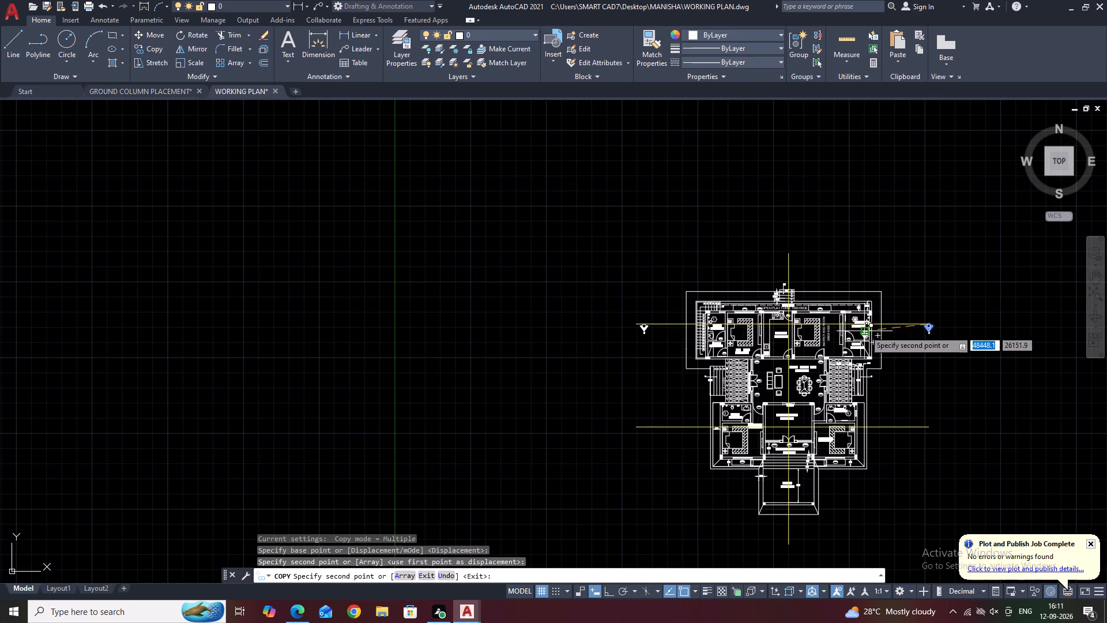
{"action": "scroll", "coordinate": [869, 335], "scroll_direction": "down", "scroll_amount": 2}
{"action": "key", "text": "Escape"}
Copy the right-hand Y section marker into the empty space directly below it.
{"action": "scroll", "coordinate": [946, 371], "scroll_direction": "up", "scroll_amount": 2}
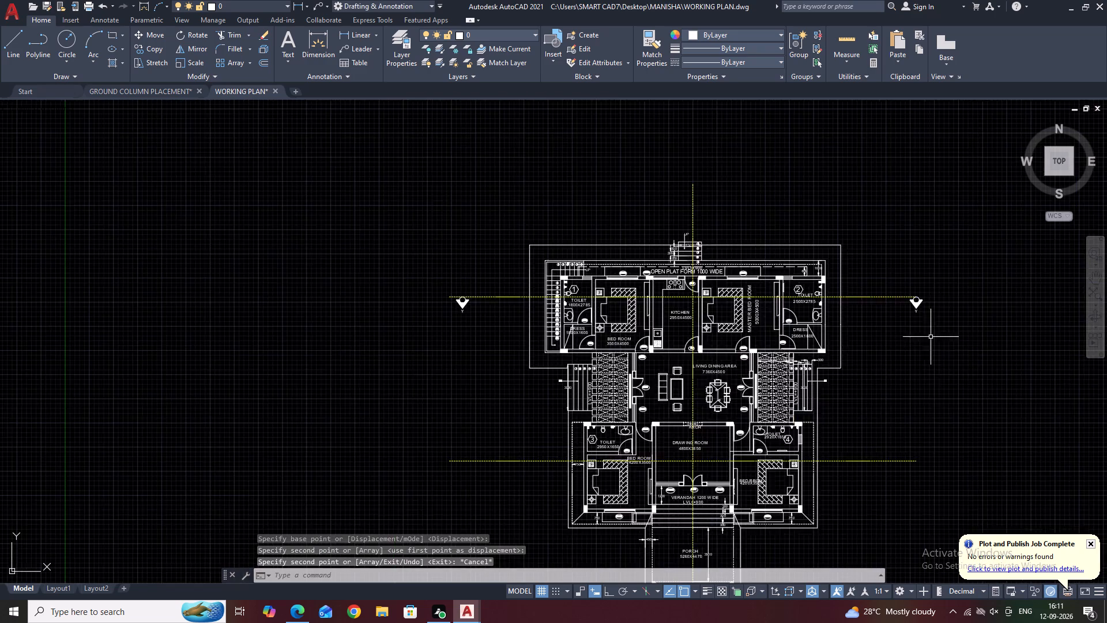
{"action": "scroll", "coordinate": [931, 337], "scroll_direction": "up", "scroll_amount": 1}
{"action": "middle_click_drag", "start_coordinate": [959, 325], "coordinate": [873, 277]}
{"action": "left_click", "coordinate": [782, 159]}
{"action": "left_click", "coordinate": [839, 257]}
{"action": "middle_click_drag", "start_coordinate": [842, 215], "coordinate": [862, 261]}
{"action": "key", "text": "c"}
{"action": "key", "text": "o"}
{"action": "key", "text": "space"}
{"action": "left_click_drag", "start_coordinate": [846, 246], "coordinate": [846, 253]}
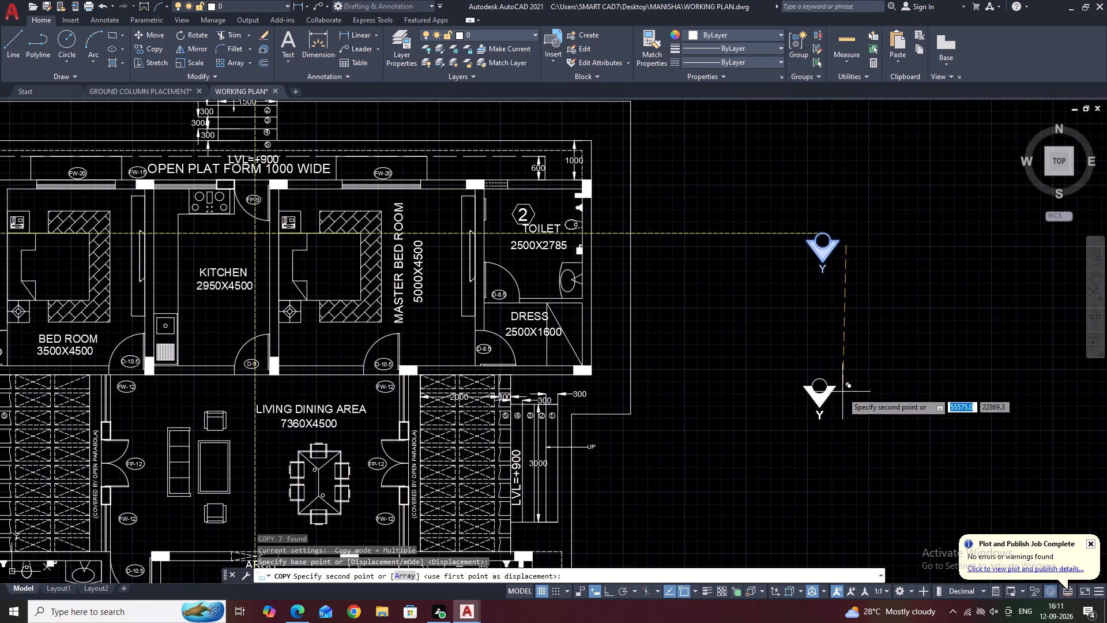
{"action": "left_click", "coordinate": [847, 393]}
{"action": "key", "text": "Escape"}
Rotate the new marker copy, including its letter, by 270° so its arrow points left.
{"action": "middle_click_drag", "start_coordinate": [916, 424], "coordinate": [897, 301]}
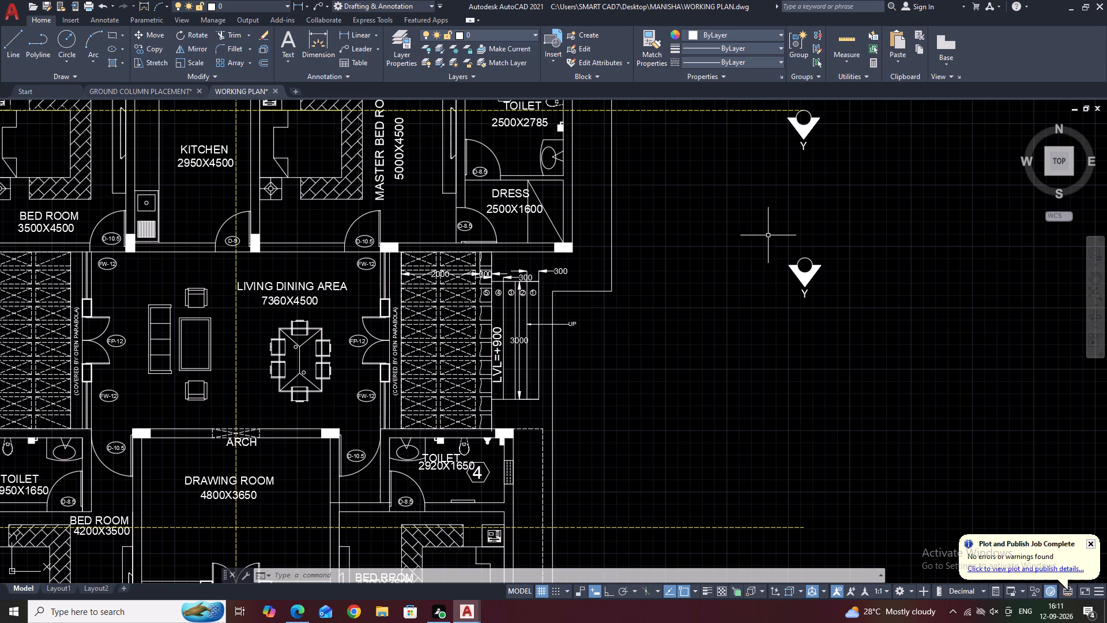
{"action": "scroll", "coordinate": [807, 267], "scroll_direction": "up", "scroll_amount": 2}
{"action": "left_click_drag", "start_coordinate": [746, 217], "coordinate": [748, 222]}
{"action": "left_click", "coordinate": [878, 389]}
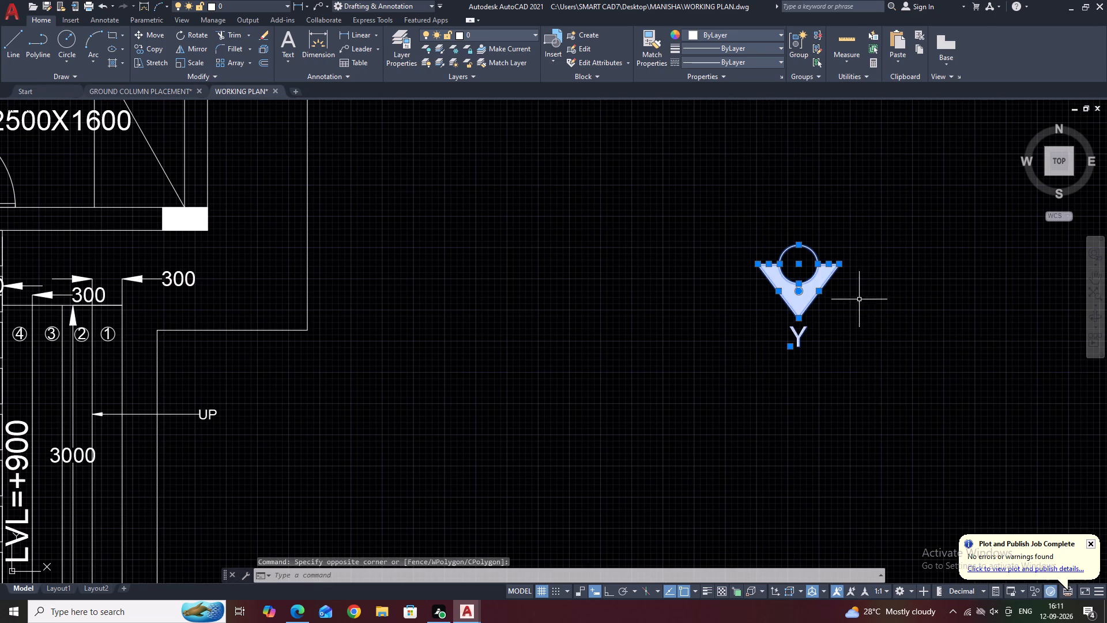
{"action": "middle_click_drag", "start_coordinate": [859, 299], "coordinate": [783, 302]}
{"action": "type", "text": "RO"}
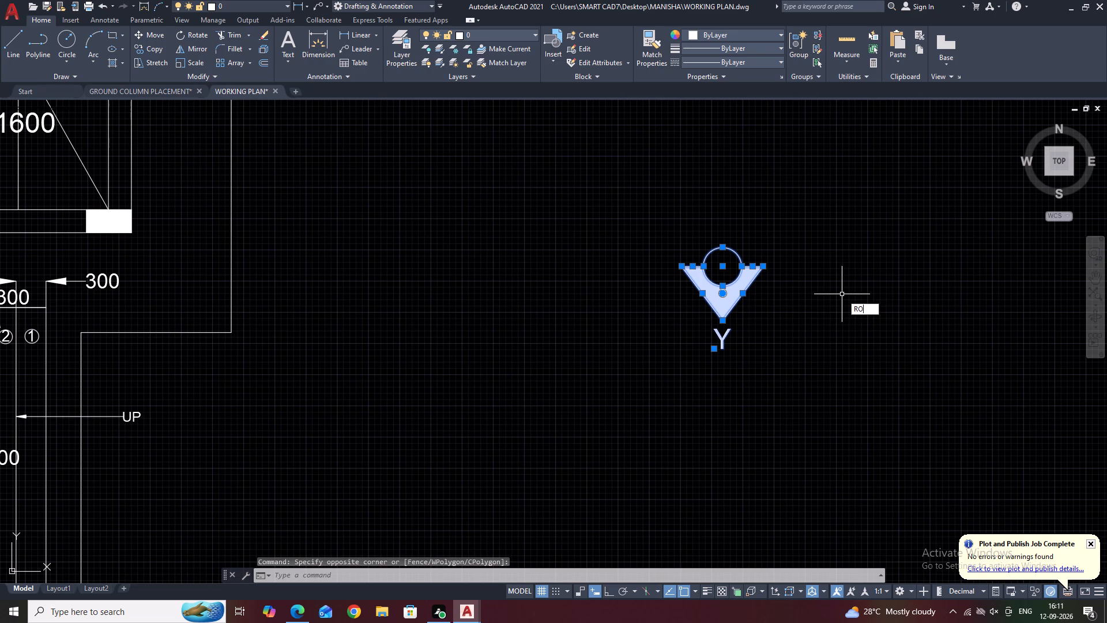
{"action": "key", "text": "space"}
{"action": "left_click_drag", "start_coordinate": [829, 266], "coordinate": [830, 272]}
{"action": "key", "text": "F8"}
{"action": "key", "text": "F8"}
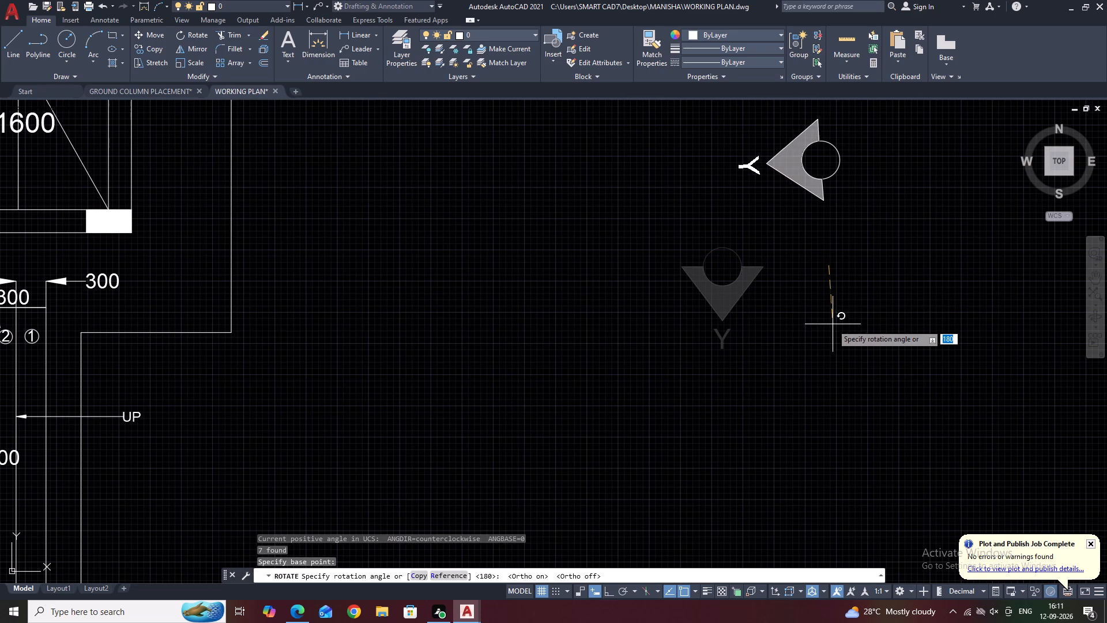
{"action": "key", "text": "F8"}
{"action": "left_click", "coordinate": [831, 361]}
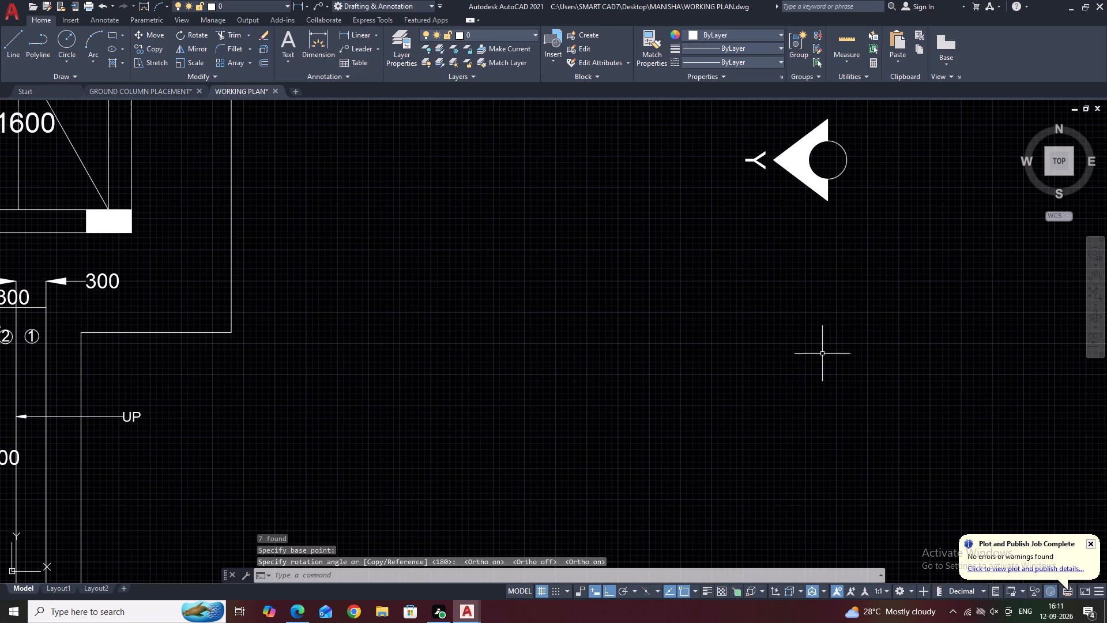
Rotate the letter Y of the left-pointing marker by 90° so it reads upright.
{"action": "middle_click_drag", "start_coordinate": [843, 221], "coordinate": [849, 352]}
{"action": "left_click", "coordinate": [763, 286]}
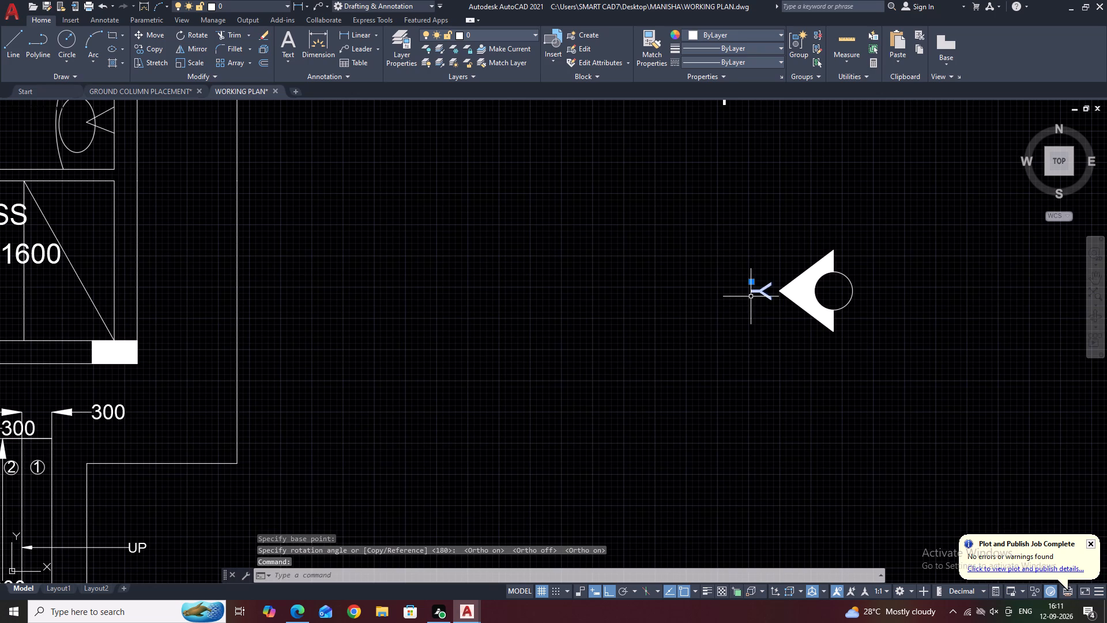
{"action": "key", "text": "r"}
{"action": "key", "text": "o"}
{"action": "key", "text": "space"}
{"action": "left_click", "coordinate": [766, 282]}
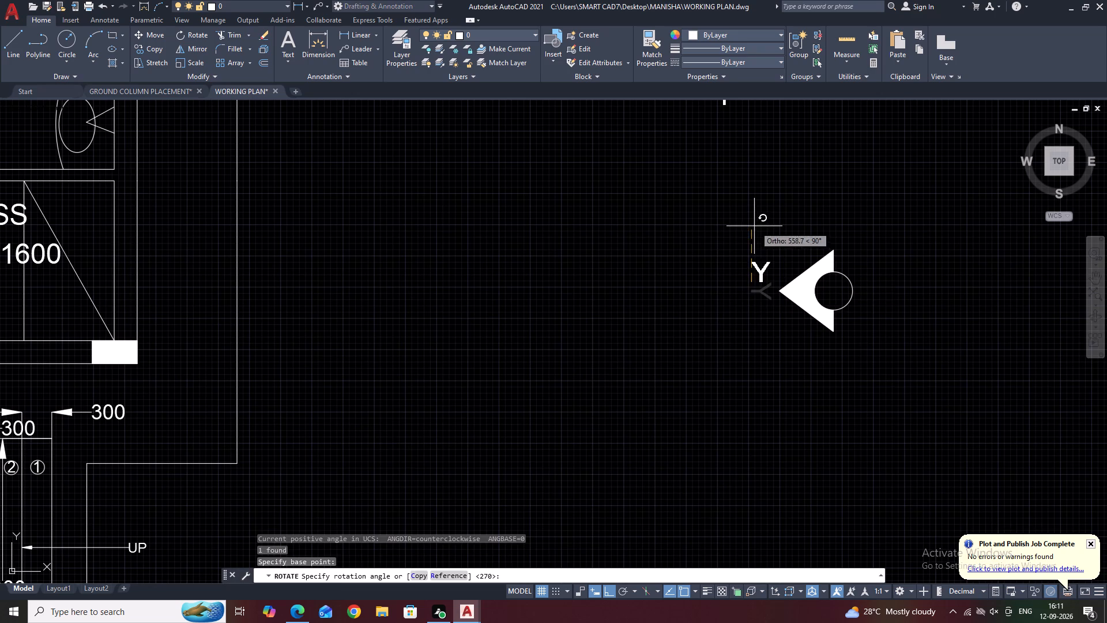
{"action": "left_click", "coordinate": [754, 226]}
Move the upright Y down so it lines up with the tip of the left-pointing arrow.
{"action": "left_click", "coordinate": [775, 253]}
{"action": "left_click", "coordinate": [741, 267]}
{"action": "key", "text": "m"}
{"action": "key", "text": "space"}
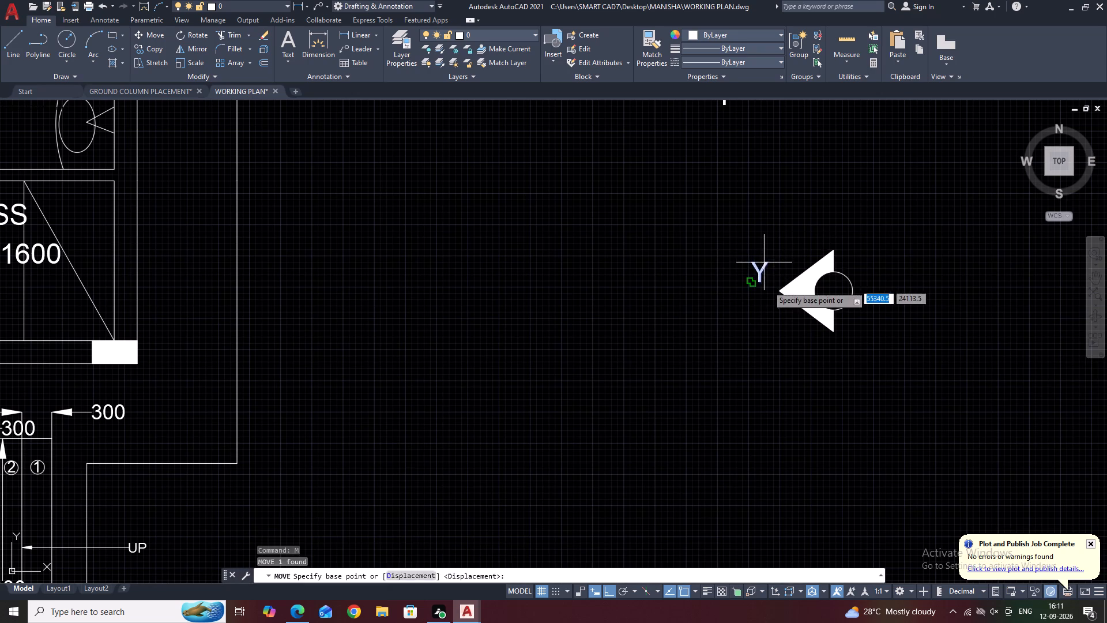
{"action": "left_click", "coordinate": [769, 294]}
{"action": "left_click", "coordinate": [763, 301]}
Change the left-pointing marker's letter to Z.
{"action": "middle_click_drag", "start_coordinate": [759, 292], "coordinate": [791, 347]}
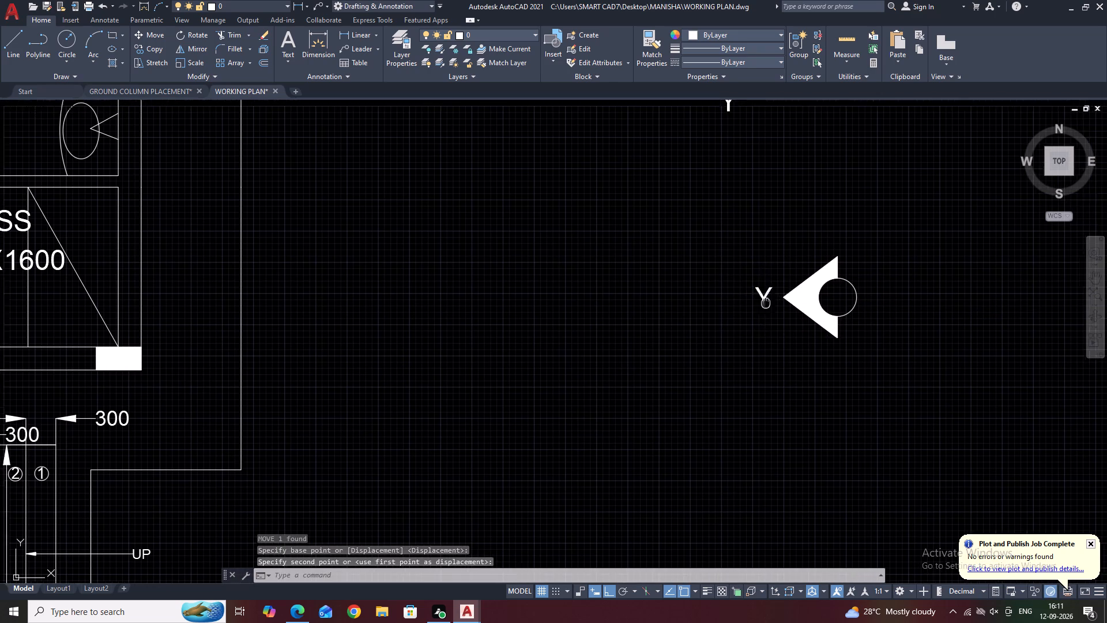
{"action": "middle_click_drag", "start_coordinate": [791, 347], "coordinate": [797, 355]}
{"action": "scroll", "coordinate": [793, 349], "scroll_direction": "up", "scroll_amount": 1}
{"action": "double_click", "coordinate": [795, 346]}
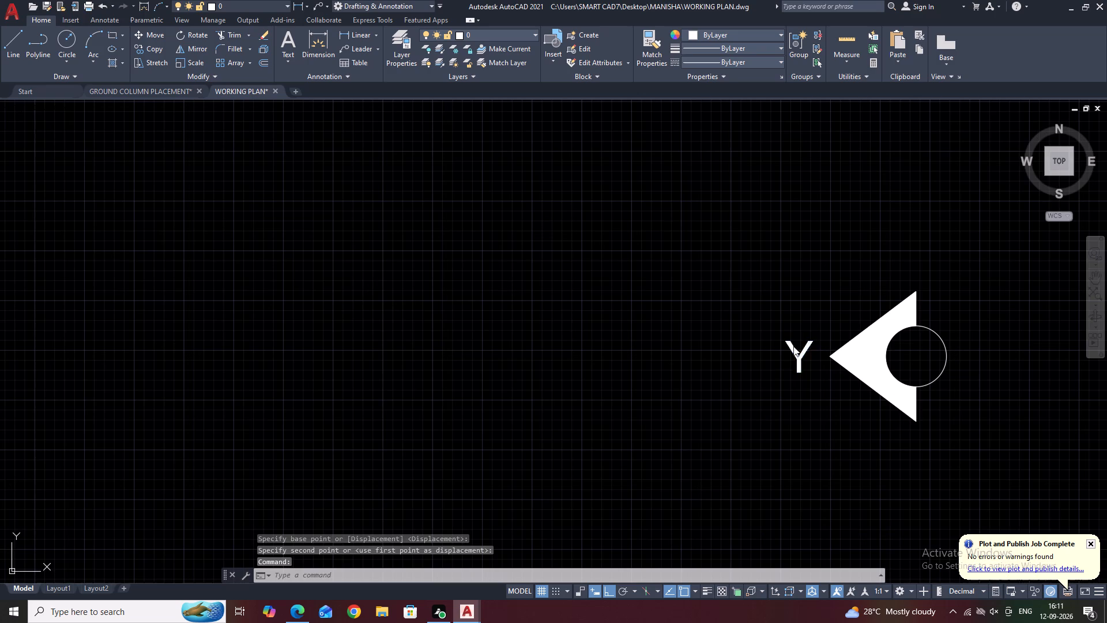
{"action": "key", "text": "x"}
{"action": "key", "text": "z"}
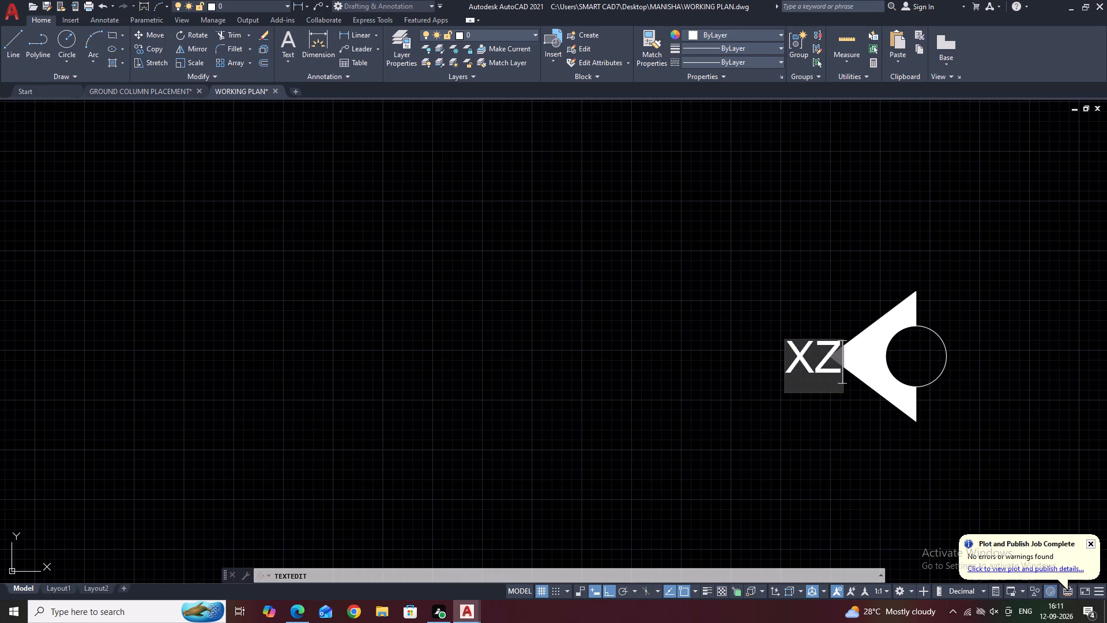
{"action": "key", "text": "BackSpace"}
{"action": "key", "text": "BackSpace"}
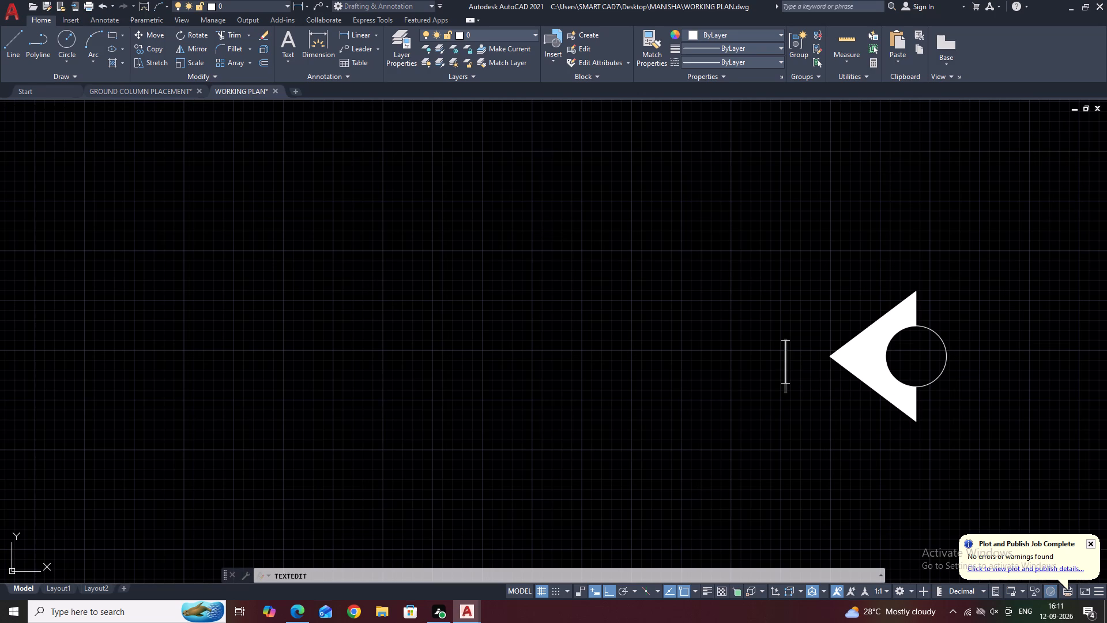
{"action": "key", "text": "z"}
{"action": "left_click_drag", "start_coordinate": [721, 279], "coordinate": [724, 285]}
Move the whole Z marker to the top end of the vertical section line, above the plan.
{"action": "left_click", "coordinate": [676, 204]}
{"action": "left_click", "coordinate": [967, 454]}
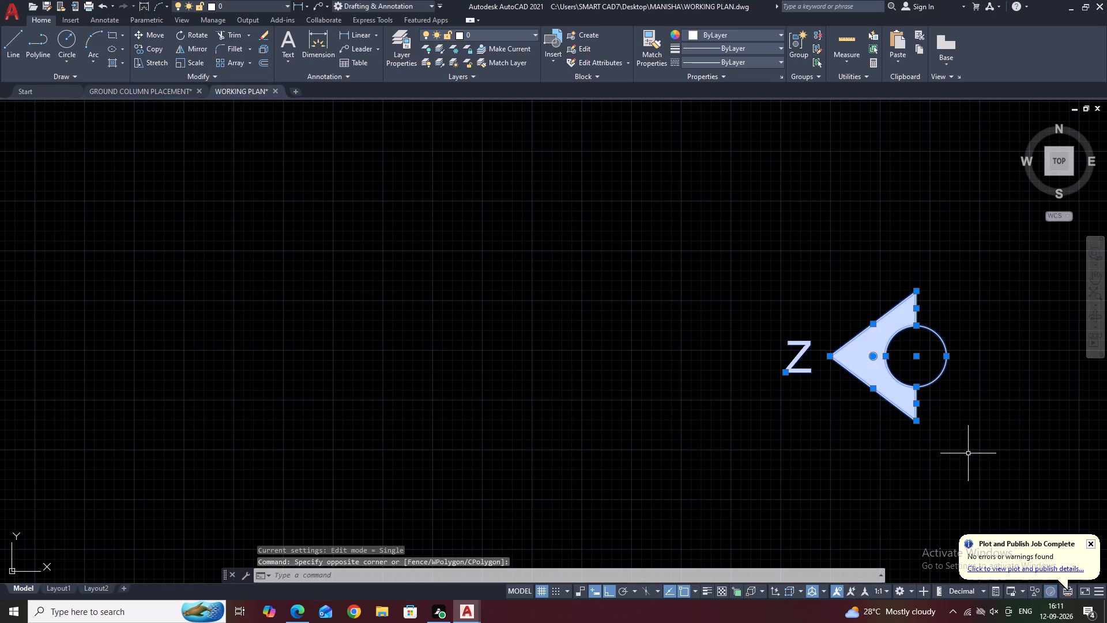
{"action": "type", "text": "M"}
{"action": "key", "text": "space"}
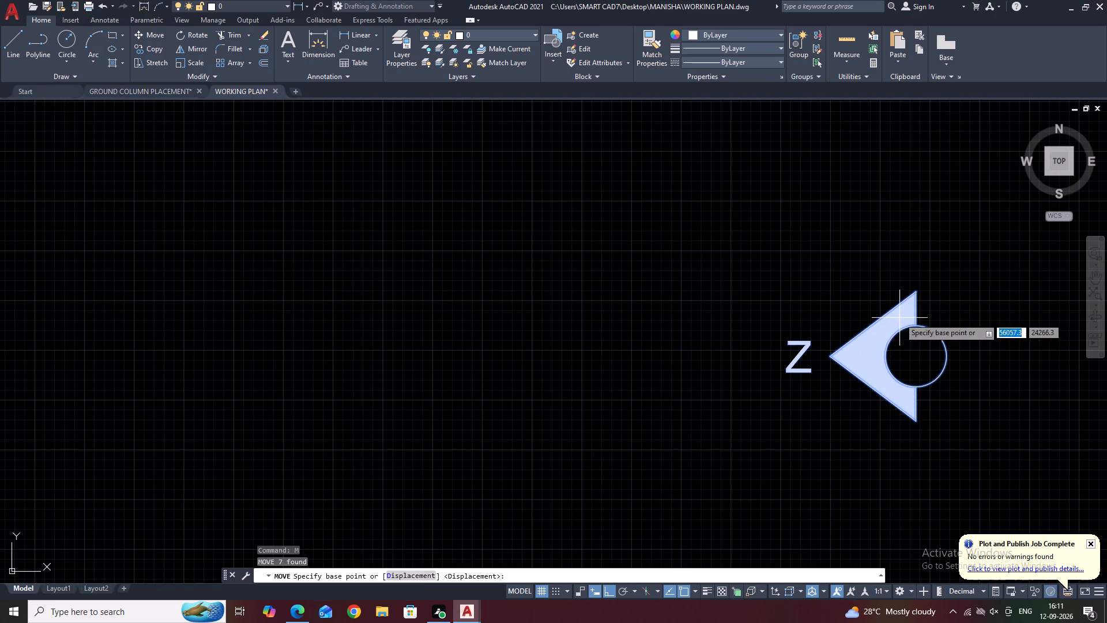
{"action": "left_click", "coordinate": [948, 355]}
{"action": "scroll", "coordinate": [946, 354], "scroll_direction": "down", "scroll_amount": 5}
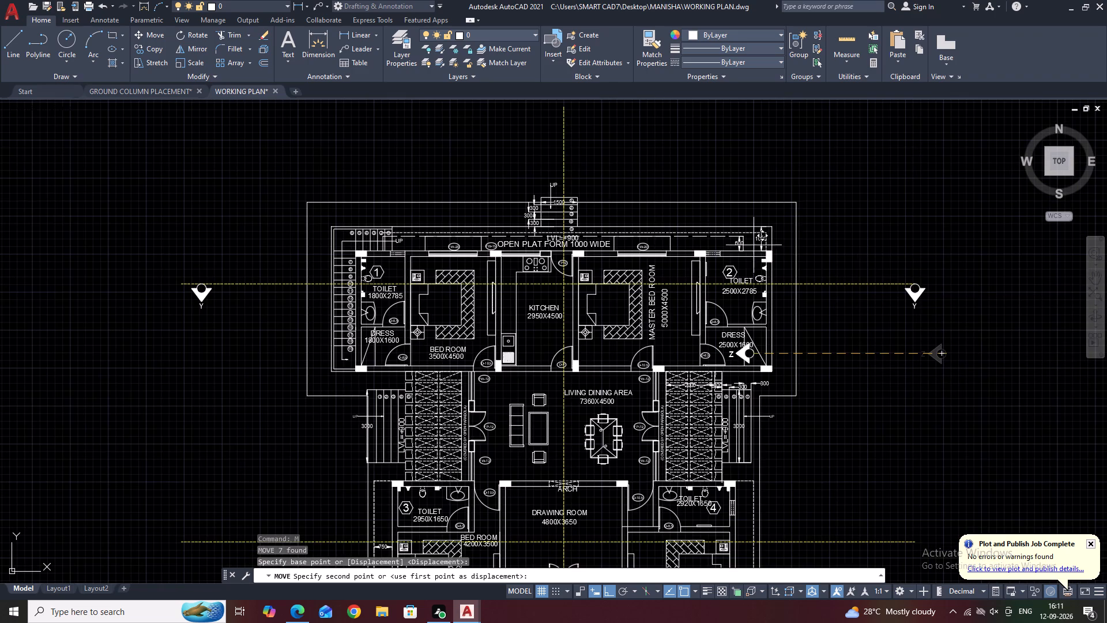
{"action": "key", "text": "F8"}
{"action": "middle_click_drag", "start_coordinate": [559, 138], "coordinate": [592, 241]}
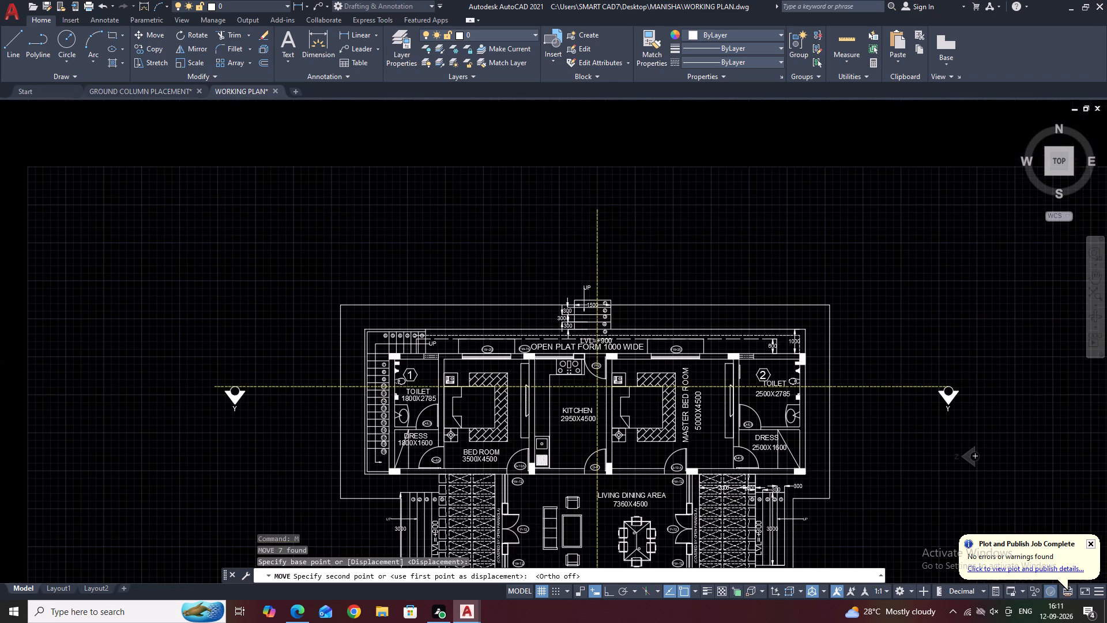
{"action": "left_click", "coordinate": [594, 211]}
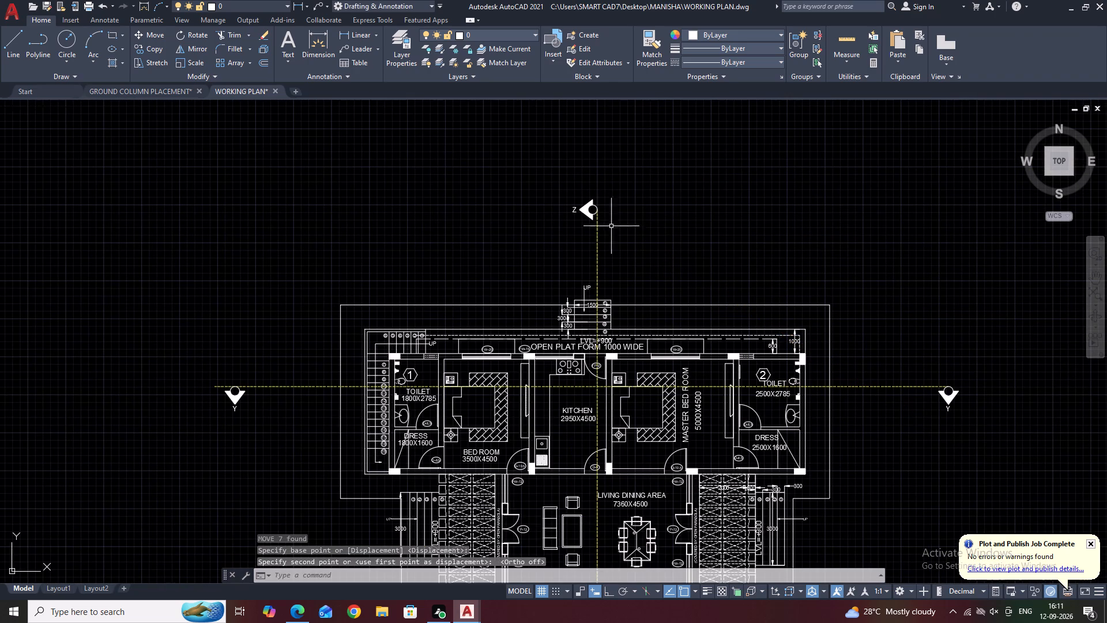
Copy the Z marker to the bottom end of the vertical section line, below the porch.
{"action": "left_click", "coordinate": [542, 174]}
{"action": "left_click", "coordinate": [630, 229]}
{"action": "middle_click_drag", "start_coordinate": [747, 245], "coordinate": [759, 208]}
{"action": "type", "text": "CO"}
{"action": "key", "text": "space"}
{"action": "left_click", "coordinate": [611, 171]}
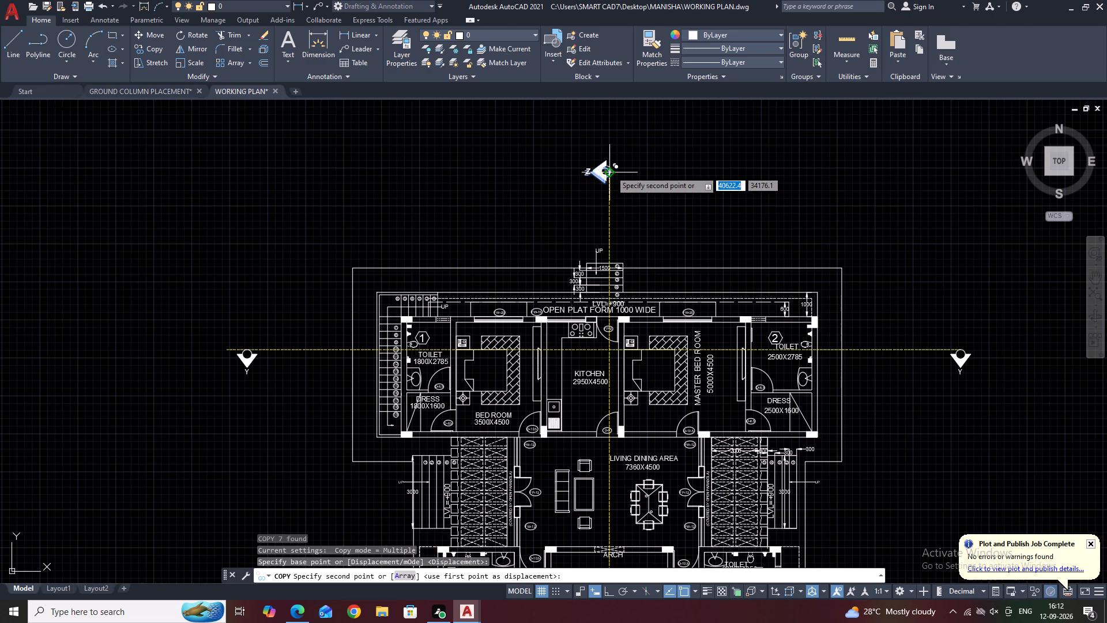
{"action": "middle_click_drag", "start_coordinate": [604, 460], "coordinate": [651, 324]}
{"action": "scroll", "coordinate": [651, 324], "scroll_direction": "down", "scroll_amount": 3}
{"action": "scroll", "coordinate": [644, 440], "scroll_direction": "up", "scroll_amount": 4}
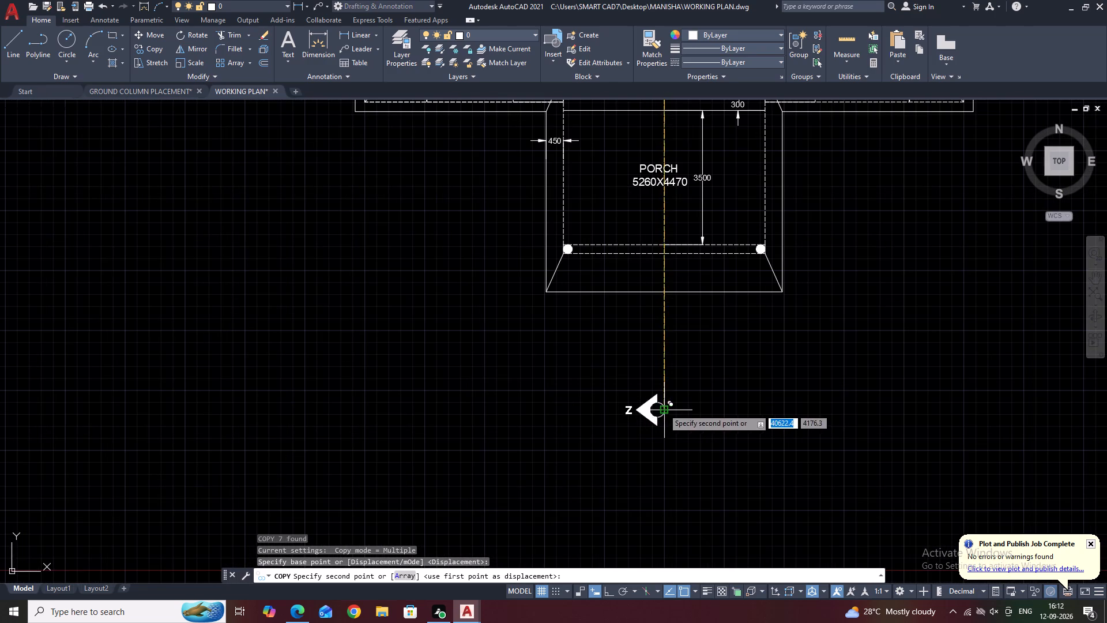
{"action": "left_click", "coordinate": [664, 408]}
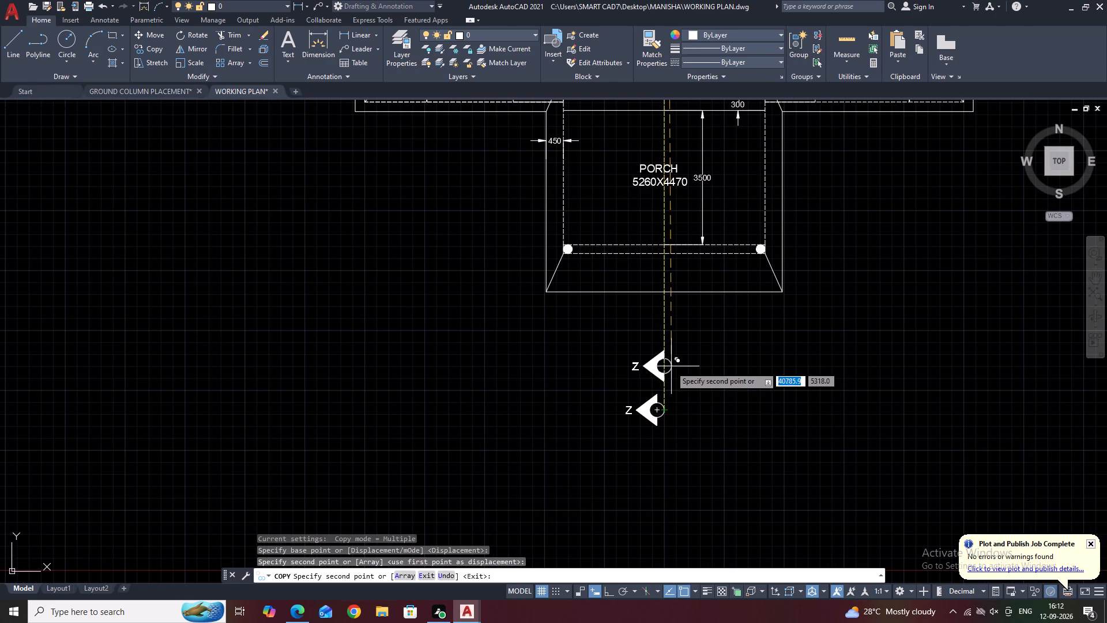
{"action": "key", "text": "Escape"}
Copy the upper right Y marker to the right end of the lower horizontal section line.
{"action": "scroll", "coordinate": [671, 370], "scroll_direction": "down", "scroll_amount": 1}
{"action": "middle_click_drag", "start_coordinate": [793, 326], "coordinate": [649, 504]}
{"action": "scroll", "coordinate": [649, 504], "scroll_direction": "down", "scroll_amount": 1}
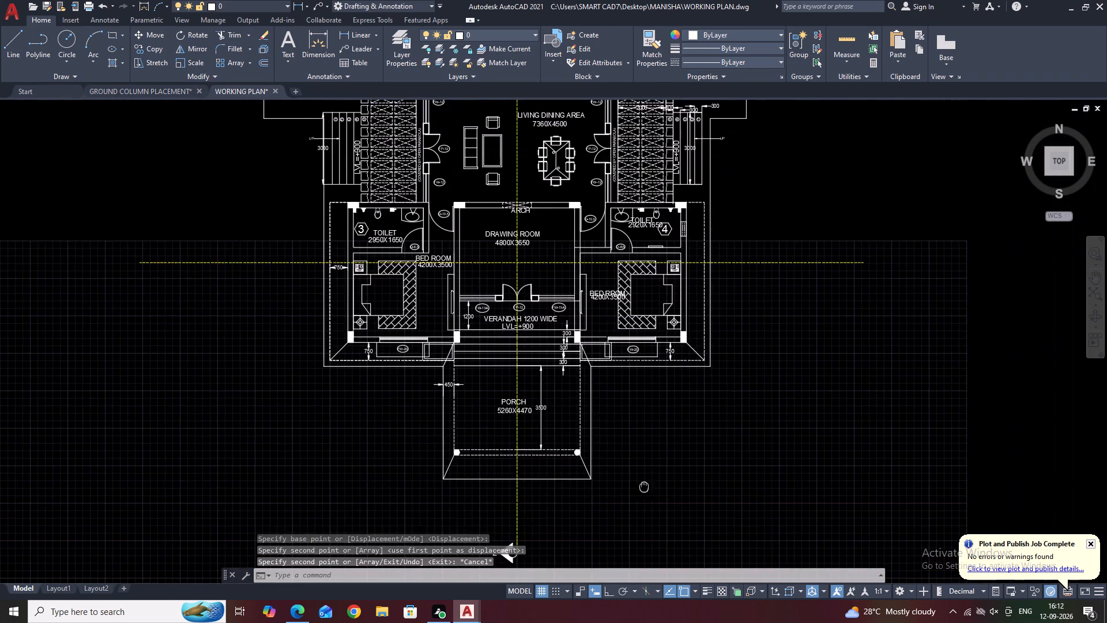
{"action": "scroll", "coordinate": [762, 197], "scroll_direction": "up", "scroll_amount": 2}
{"action": "left_click", "coordinate": [784, 186]}
{"action": "left_click_drag", "start_coordinate": [850, 288], "coordinate": [855, 292]}
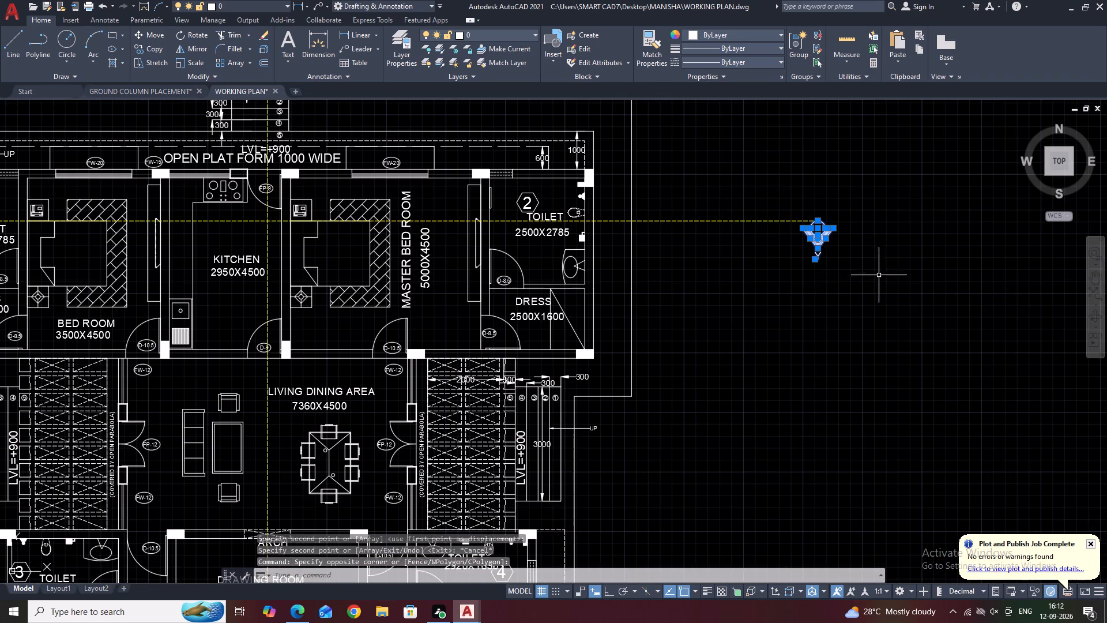
{"action": "middle_click_drag", "start_coordinate": [875, 262], "coordinate": [845, 171]}
{"action": "type", "text": "CO"}
{"action": "key", "text": "space"}
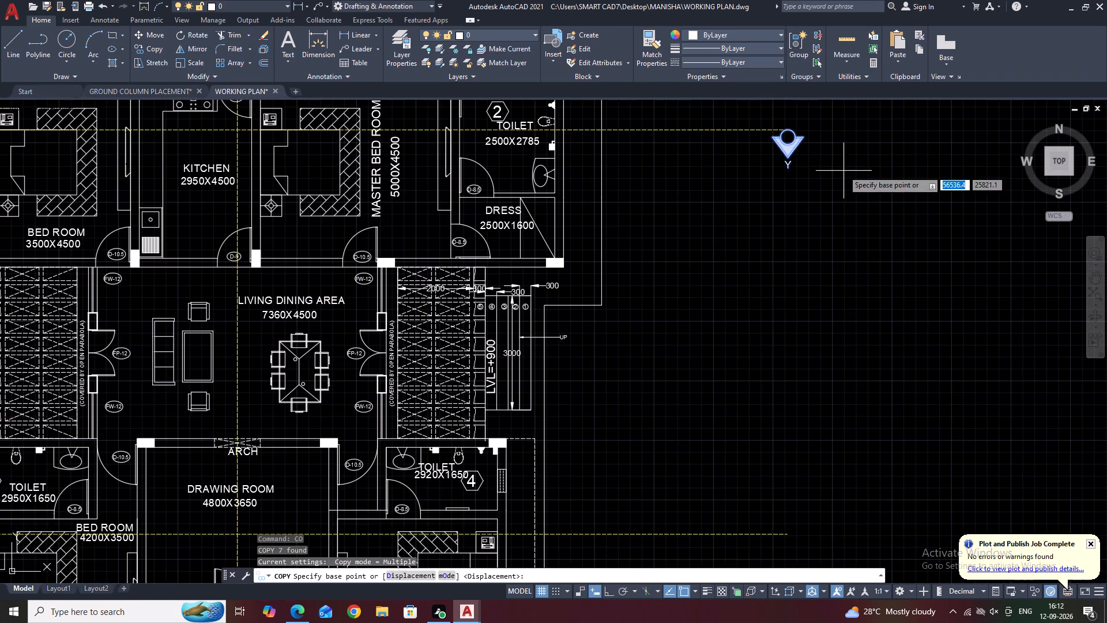
{"action": "left_click", "coordinate": [789, 127]}
{"action": "scroll", "coordinate": [790, 126], "scroll_direction": "down", "scroll_amount": 3}
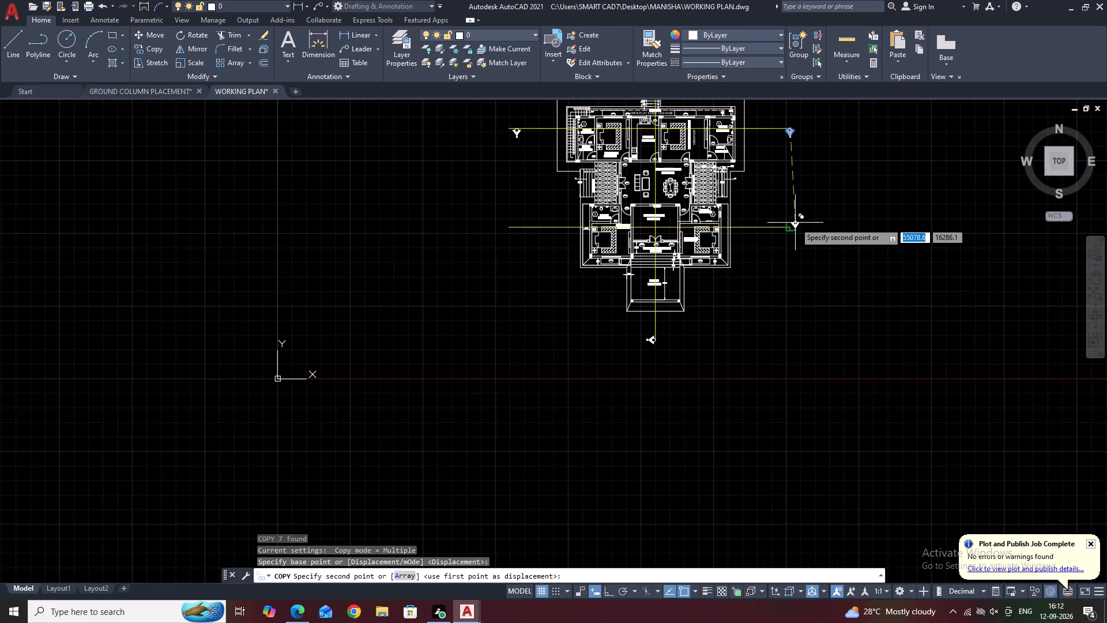
{"action": "scroll", "coordinate": [790, 239], "scroll_direction": "up", "scroll_amount": 2}
{"action": "left_click", "coordinate": [782, 210]}
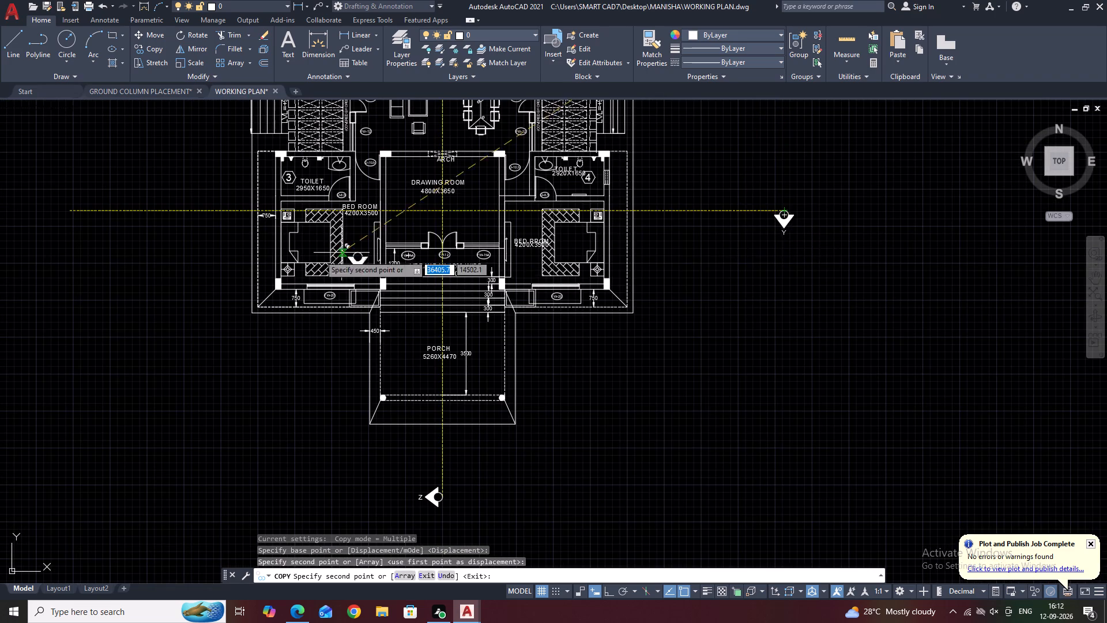
Place another copy of the Y marker at the left end of the lower horizontal section line.
{"action": "middle_click_drag", "start_coordinate": [321, 258], "coordinate": [588, 309]}
{"action": "scroll", "coordinate": [347, 265], "scroll_direction": "up", "scroll_amount": 2}
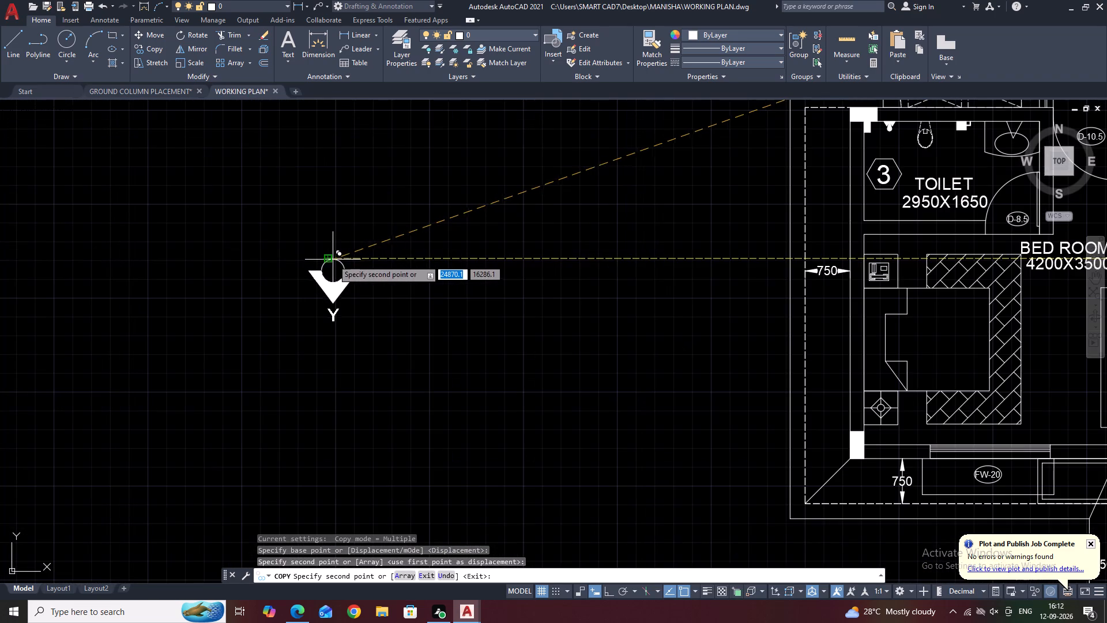
{"action": "left_click", "coordinate": [330, 258]}
{"action": "key", "text": "Escape"}
{"action": "scroll", "coordinate": [323, 298], "scroll_direction": "up", "scroll_amount": 3}
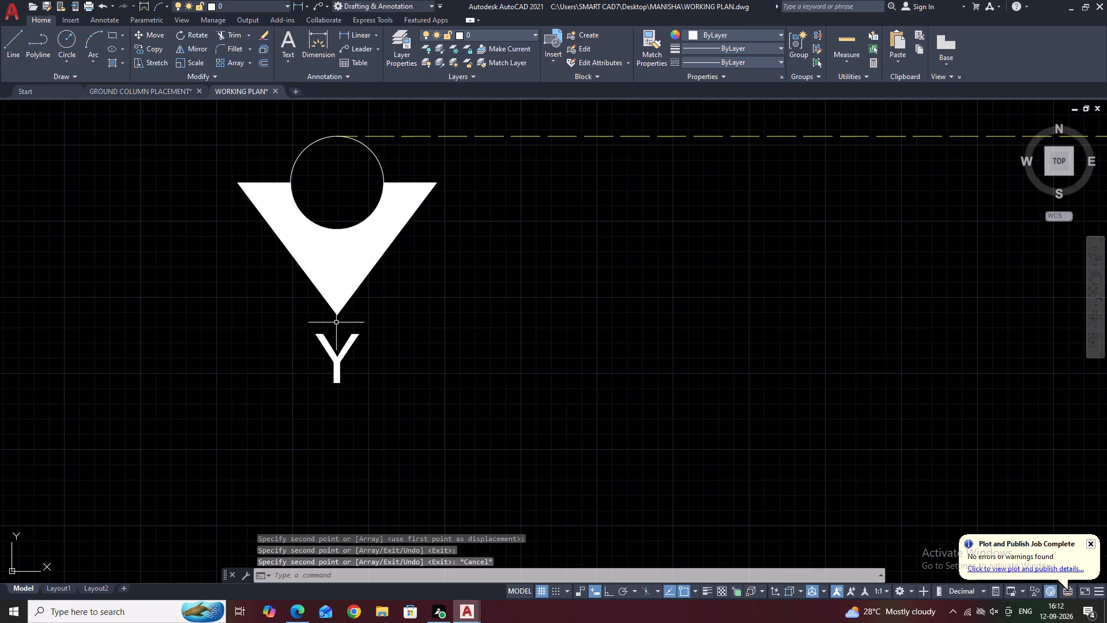
Change the letter of the markers at both ends of the lower horizontal section line to X.
{"action": "double_click", "coordinate": [350, 339]}
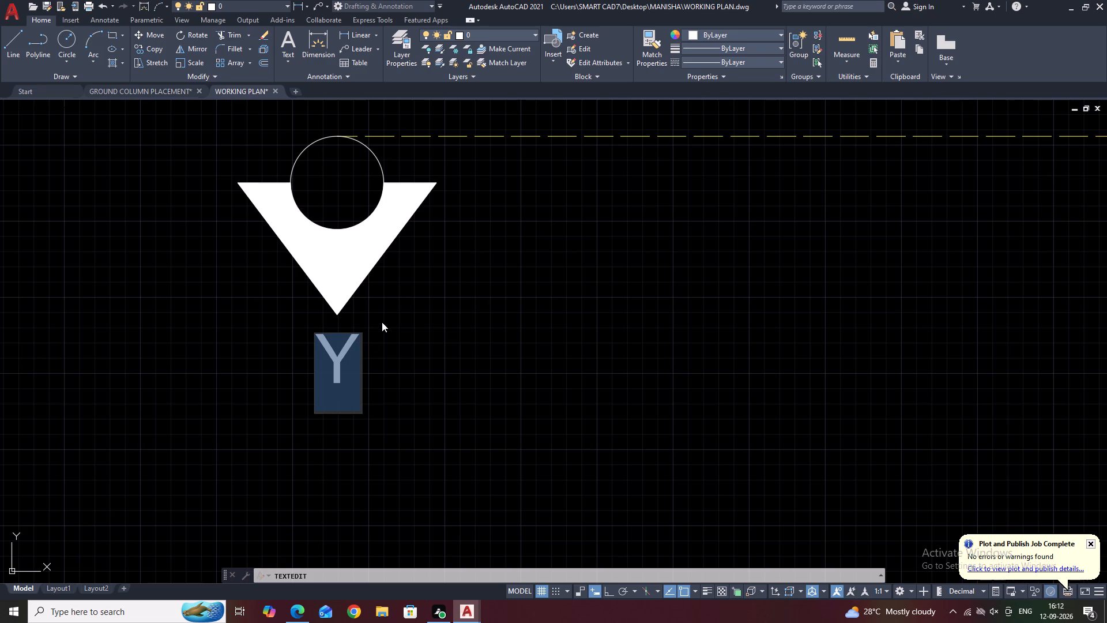
{"action": "key", "text": "x"}
{"action": "scroll", "coordinate": [385, 281], "scroll_direction": "down", "scroll_amount": 6}
{"action": "middle_click_drag", "start_coordinate": [553, 289], "coordinate": [104, 313]}
{"action": "scroll", "coordinate": [274, 343], "scroll_direction": "down", "scroll_amount": 1}
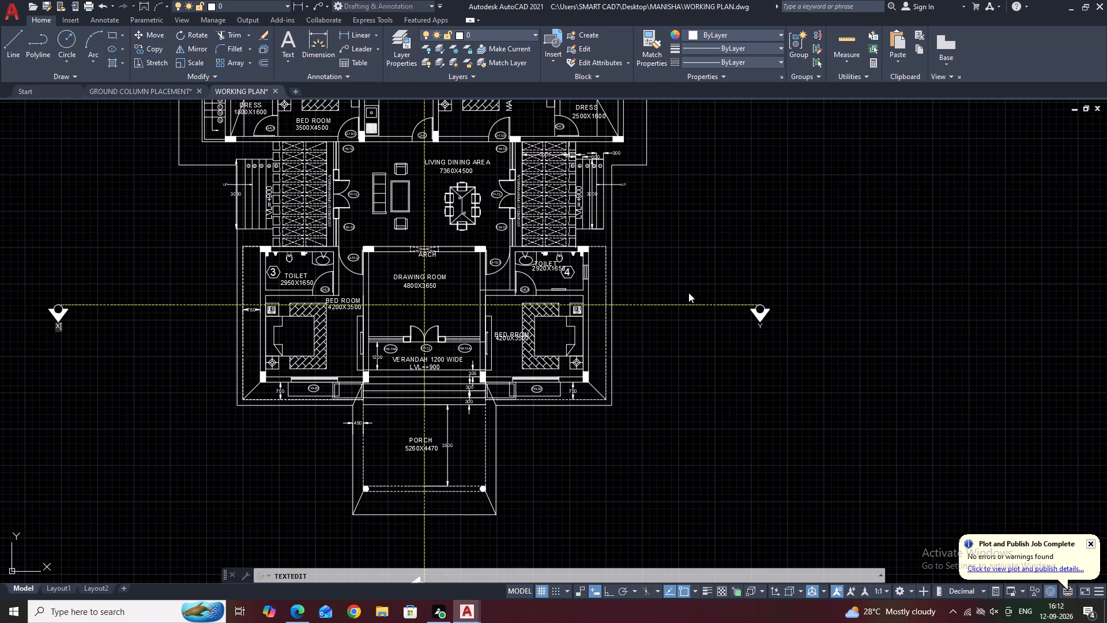
{"action": "scroll", "coordinate": [785, 339], "scroll_direction": "up", "scroll_amount": 2}
{"action": "scroll", "coordinate": [725, 307], "scroll_direction": "up", "scroll_amount": 2}
{"action": "double_click", "coordinate": [713, 290]}
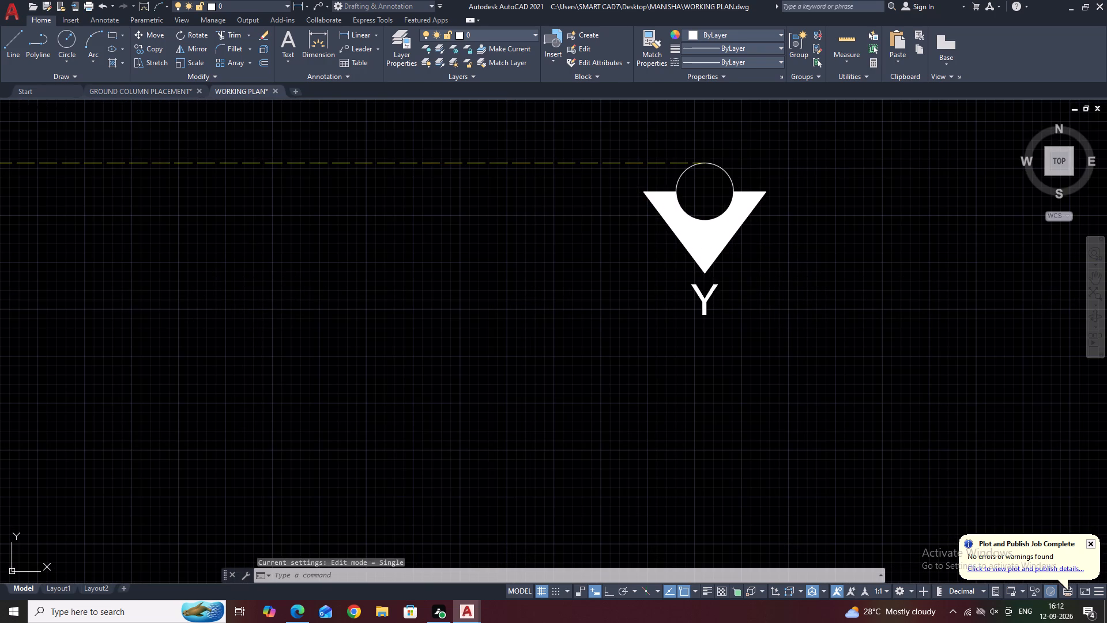
{"action": "triple_click", "coordinate": [713, 290]}
{"action": "double_click", "coordinate": [712, 289]}
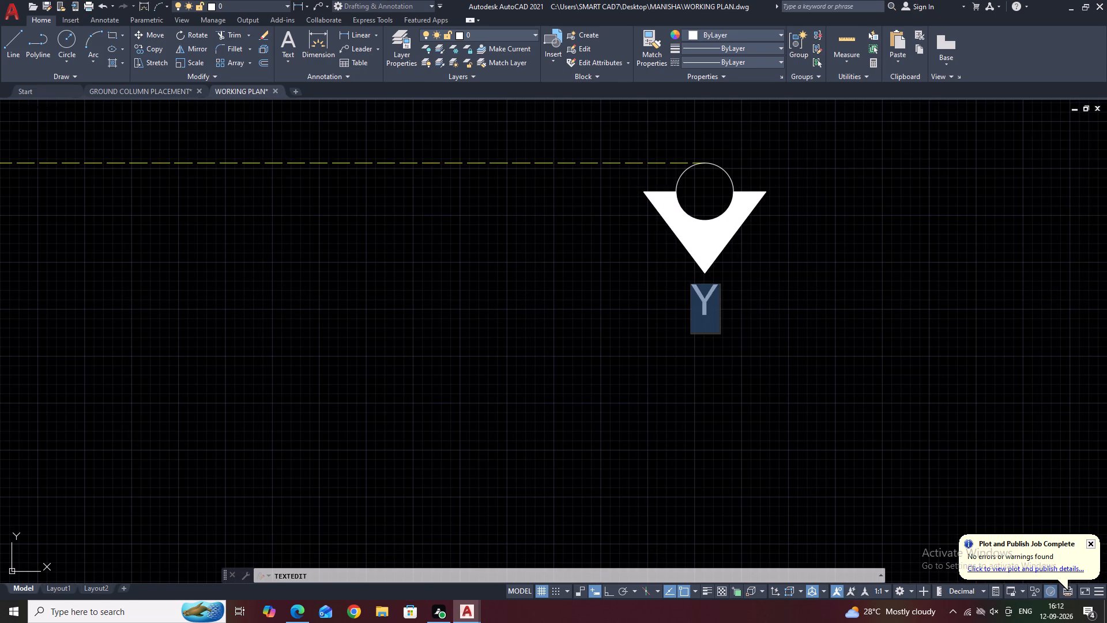
{"action": "key", "text": "x"}
{"action": "left_click", "coordinate": [792, 296]}
{"action": "scroll", "coordinate": [674, 310], "scroll_direction": "down", "scroll_amount": 4}
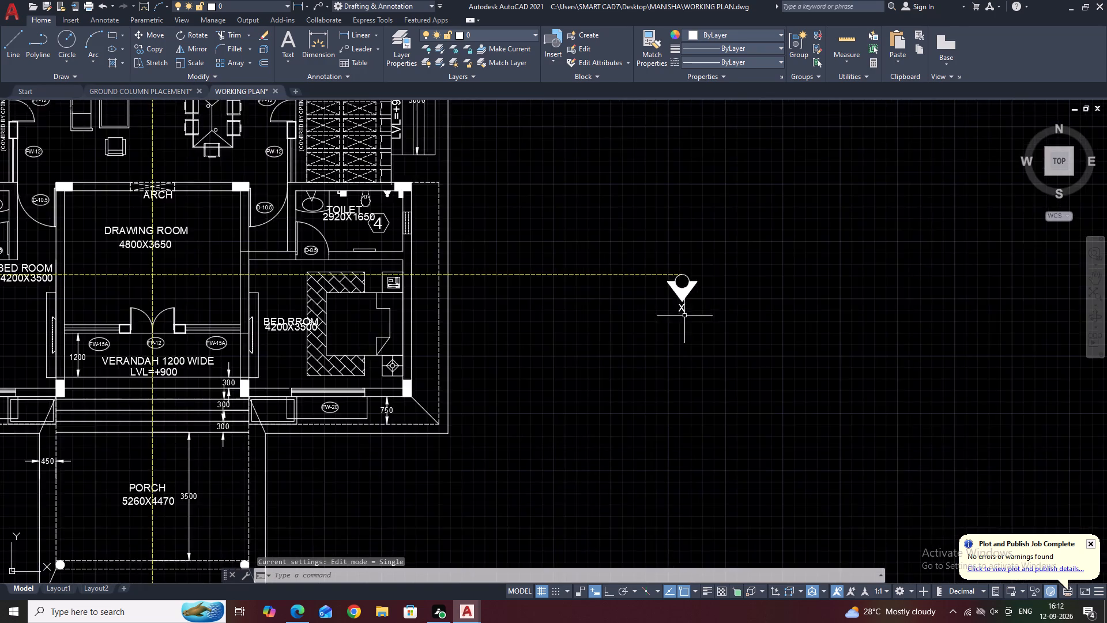
Review the whole floor plan with its section lines and end markers.
{"action": "middle_click_drag", "start_coordinate": [700, 323], "coordinate": [789, 283]}
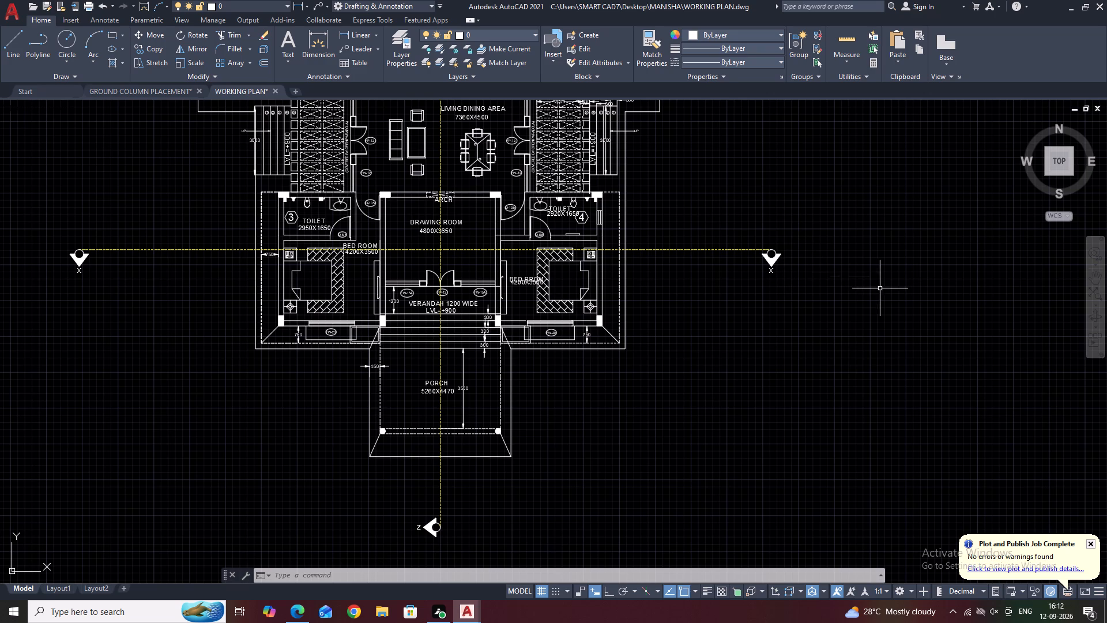
{"action": "middle_click_drag", "start_coordinate": [800, 258], "coordinate": [819, 317]}
{"action": "scroll", "coordinate": [803, 260], "scroll_direction": "down", "scroll_amount": 1}
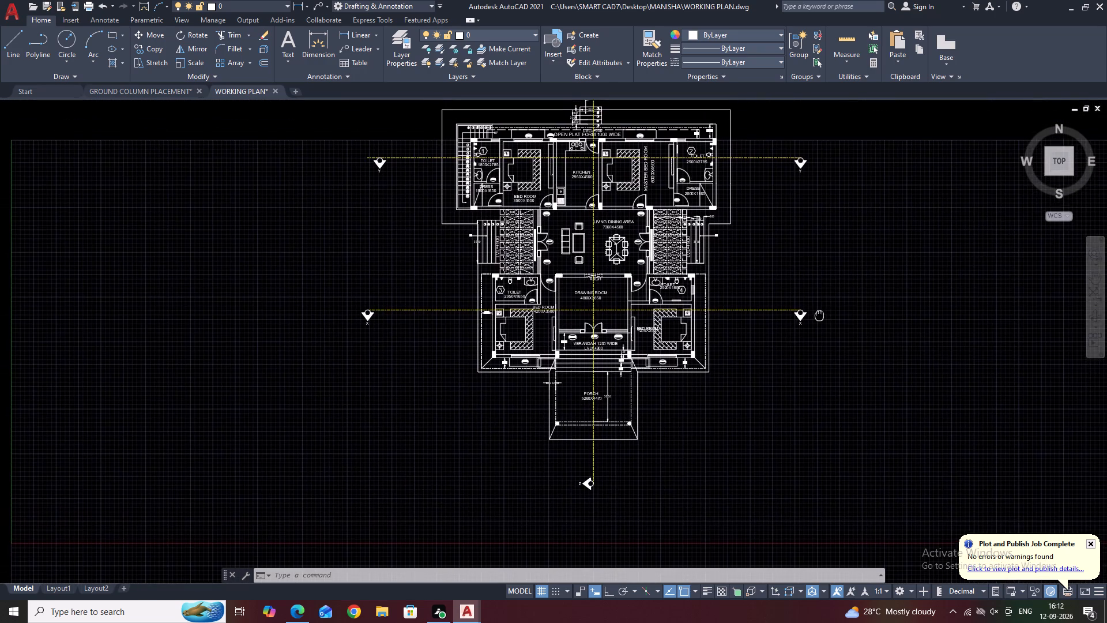
{"action": "middle_click_drag", "start_coordinate": [819, 317], "coordinate": [735, 282]}
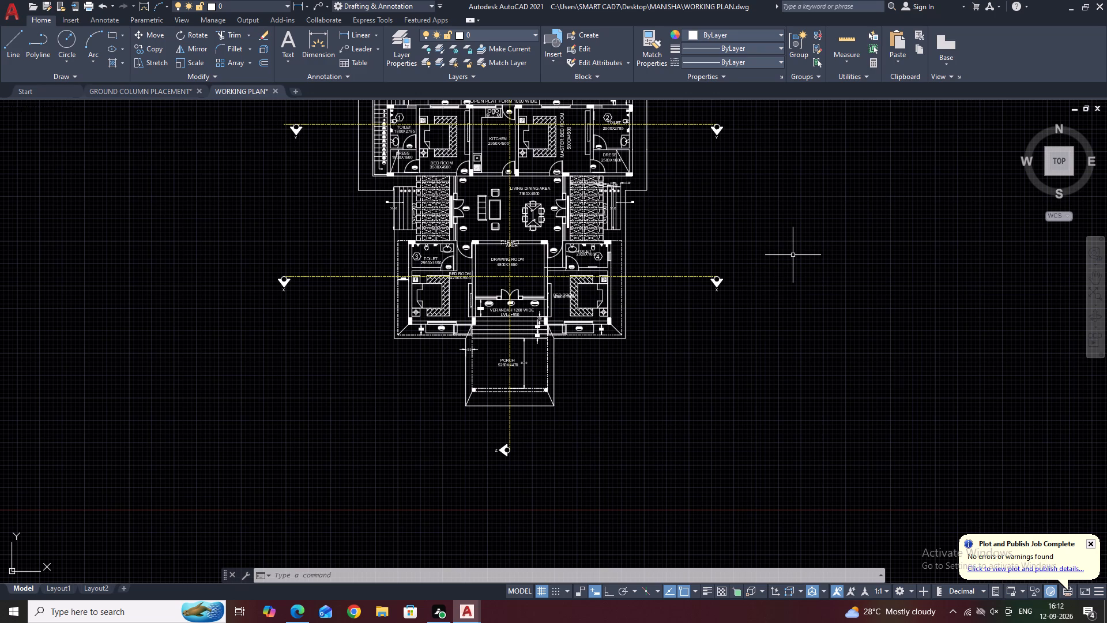
{"action": "middle_click_drag", "start_coordinate": [630, 367], "coordinate": [674, 387]}
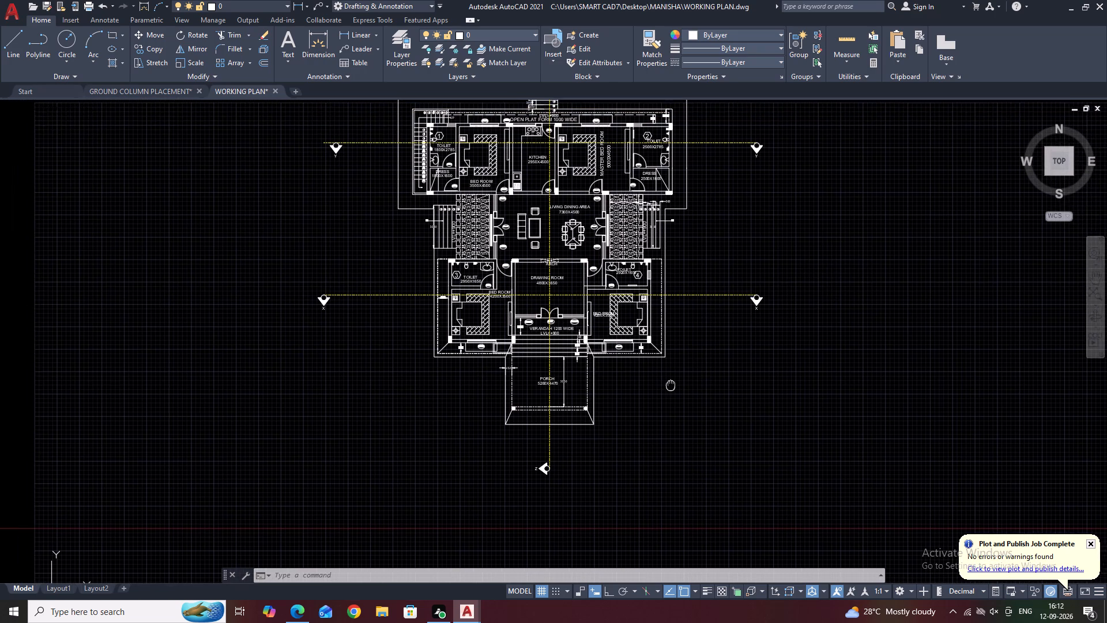
{"action": "middle_click_drag", "start_coordinate": [674, 387], "coordinate": [733, 382]}
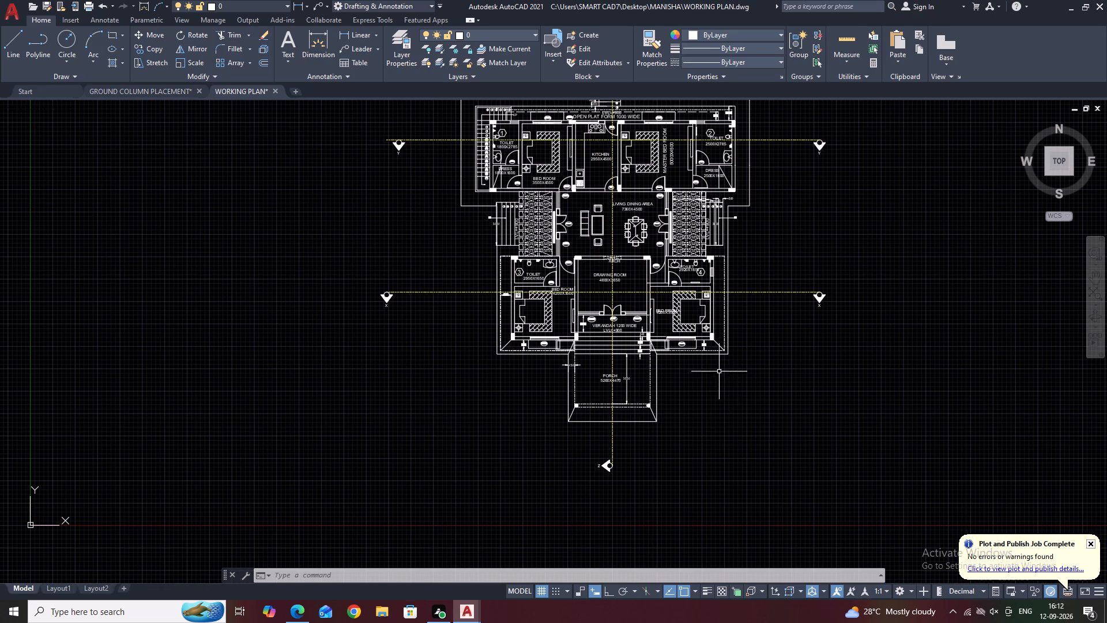
{"action": "middle_click_drag", "start_coordinate": [719, 233], "coordinate": [730, 335]}
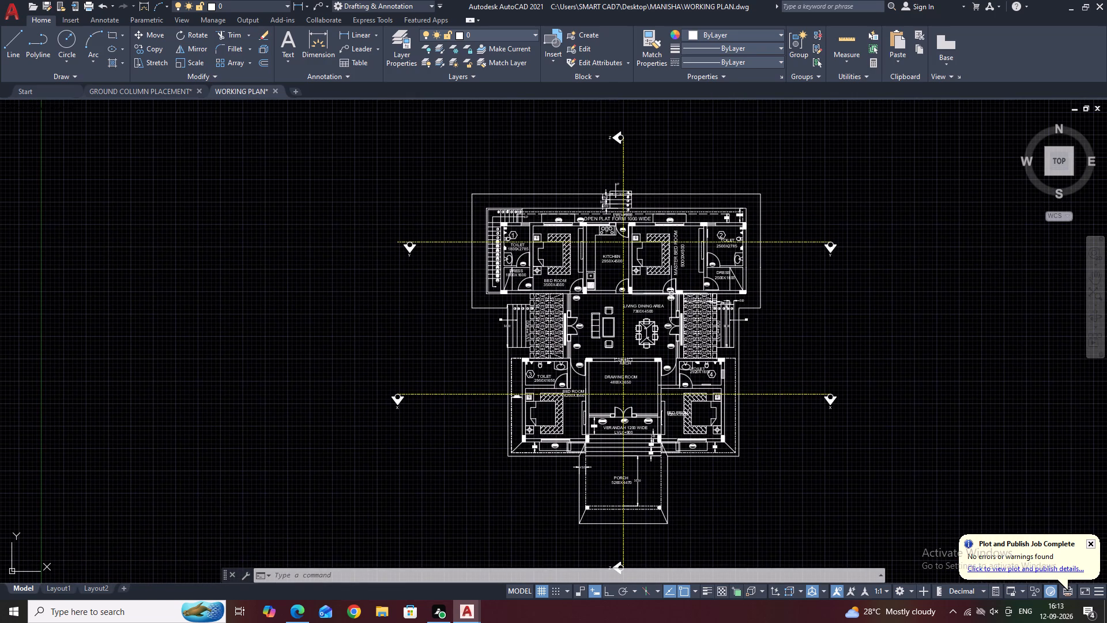
{"action": "middle_click_drag", "start_coordinate": [674, 291], "coordinate": [673, 243]}
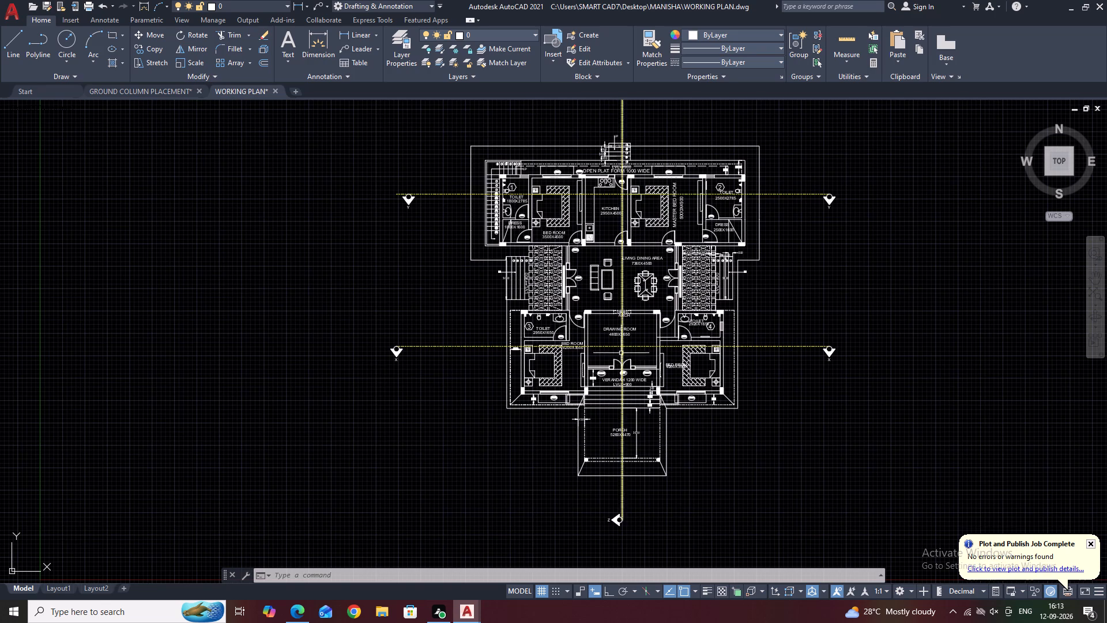
Move the ARCH label slightly lower into the drawing room, clear of the arch opening.
{"action": "middle_click_drag", "start_coordinate": [664, 345], "coordinate": [706, 297]}
{"action": "scroll", "coordinate": [659, 262], "scroll_direction": "up", "scroll_amount": 4}
{"action": "scroll", "coordinate": [701, 295], "scroll_direction": "up", "scroll_amount": 2}
{"action": "left_click", "coordinate": [714, 283]}
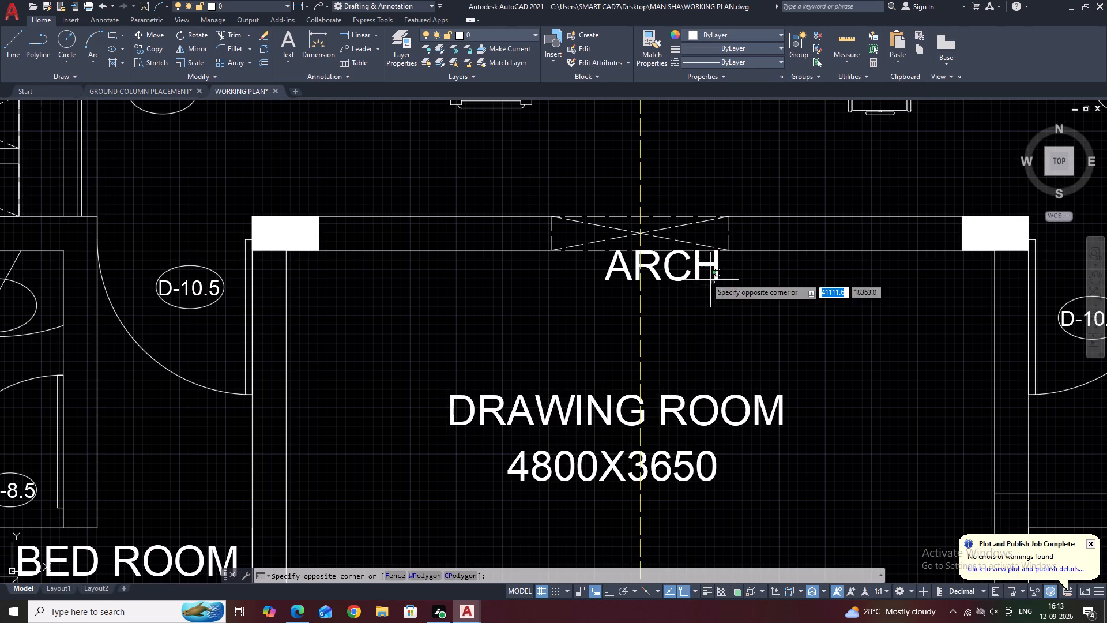
{"action": "left_click", "coordinate": [689, 269]}
{"action": "middle_click_drag", "start_coordinate": [754, 301], "coordinate": [731, 216]}
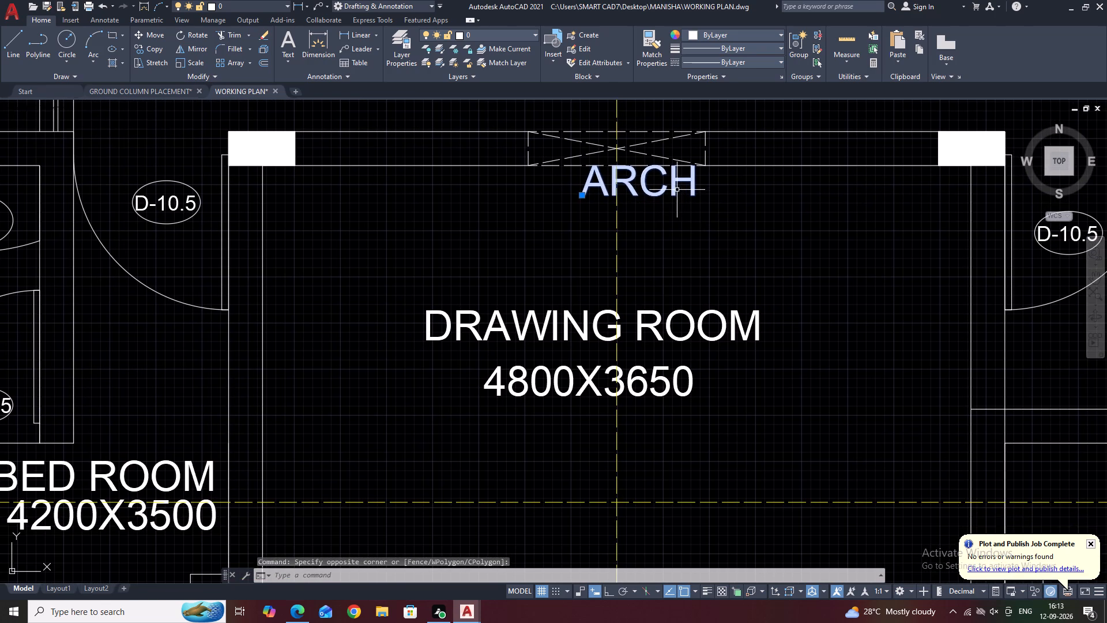
{"action": "left_click", "coordinate": [580, 194]}
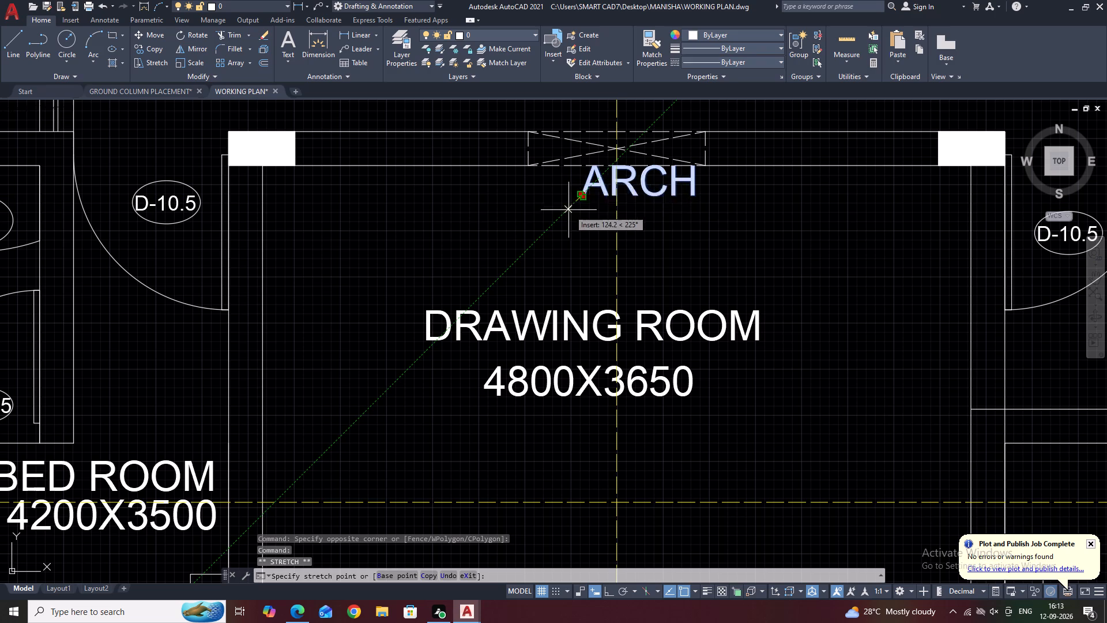
{"action": "left_click", "coordinate": [564, 221]}
Copy the ARCH label to the empty area below the Z marker under the porch.
{"action": "key", "text": "c"}
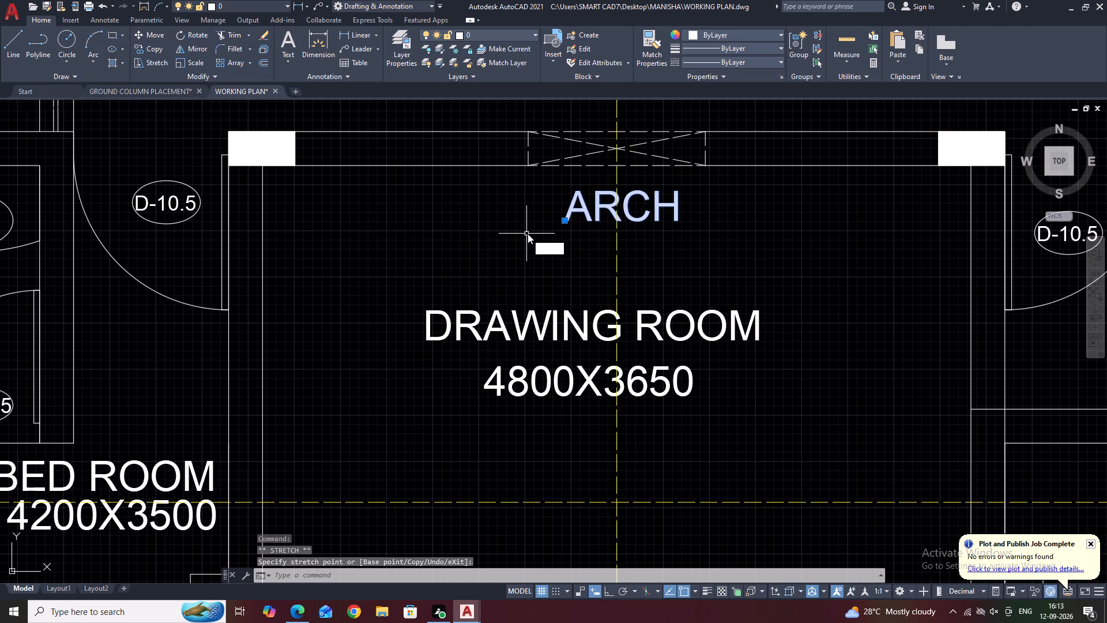
{"action": "key", "text": "o"}
{"action": "key", "text": "space"}
{"action": "left_click_drag", "start_coordinate": [558, 192], "coordinate": [549, 185]}
{"action": "scroll", "coordinate": [596, 174], "scroll_direction": "down", "scroll_amount": 4}
{"action": "scroll", "coordinate": [620, 241], "scroll_direction": "down", "scroll_amount": 3}
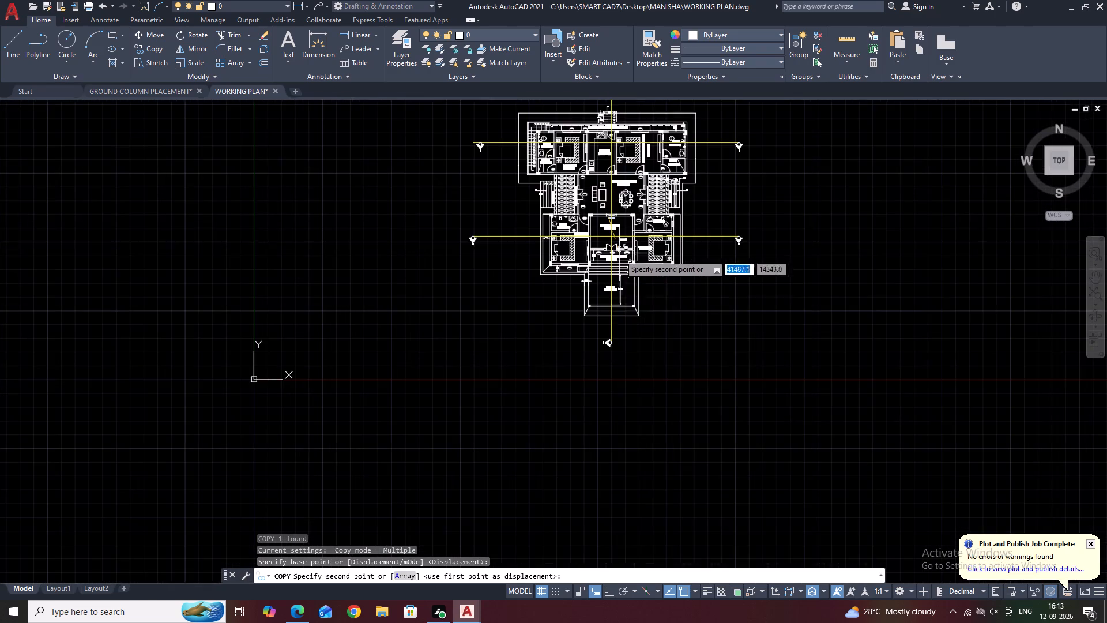
{"action": "scroll", "coordinate": [596, 367], "scroll_direction": "up", "scroll_amount": 3}
{"action": "left_click", "coordinate": [549, 329]}
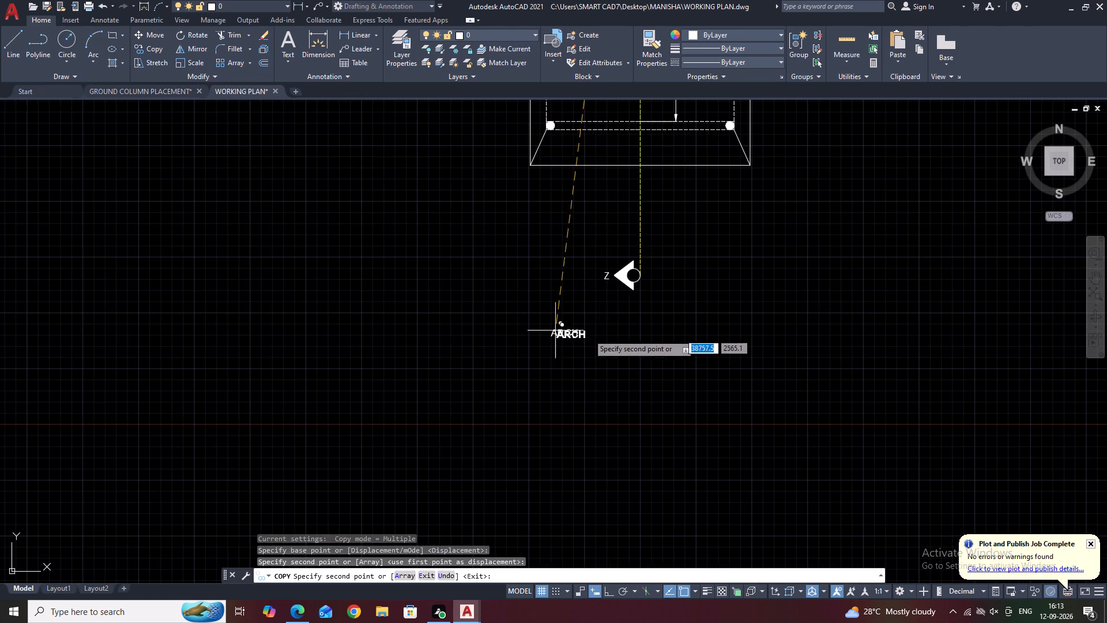
{"action": "key", "text": "Escape"}
Change the copied label's text to WORKING PLAN.
{"action": "left_click", "coordinate": [574, 329]}
{"action": "left_click", "coordinate": [574, 329]}
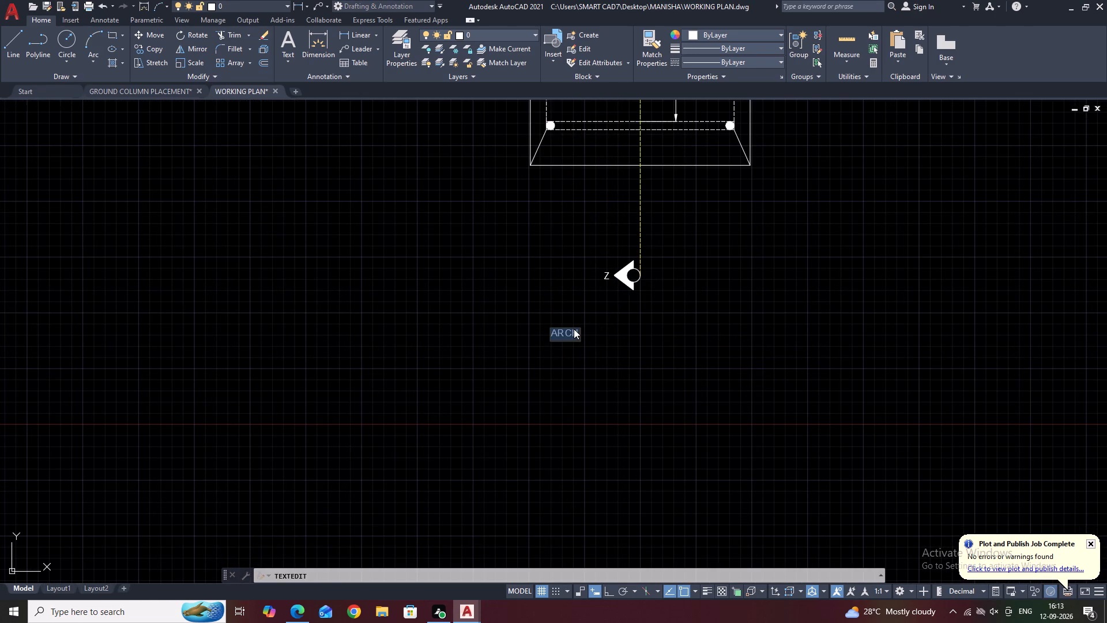
{"action": "key", "text": "w"}
{"action": "key", "text": "o"}
{"action": "key", "text": "e"}
{"action": "key", "text": "BackSpace"}
{"action": "key", "text": "r"}
{"action": "type", "text": "KI"}
{"action": "key", "text": "n"}
{"action": "type", "text": "G PLAN"}
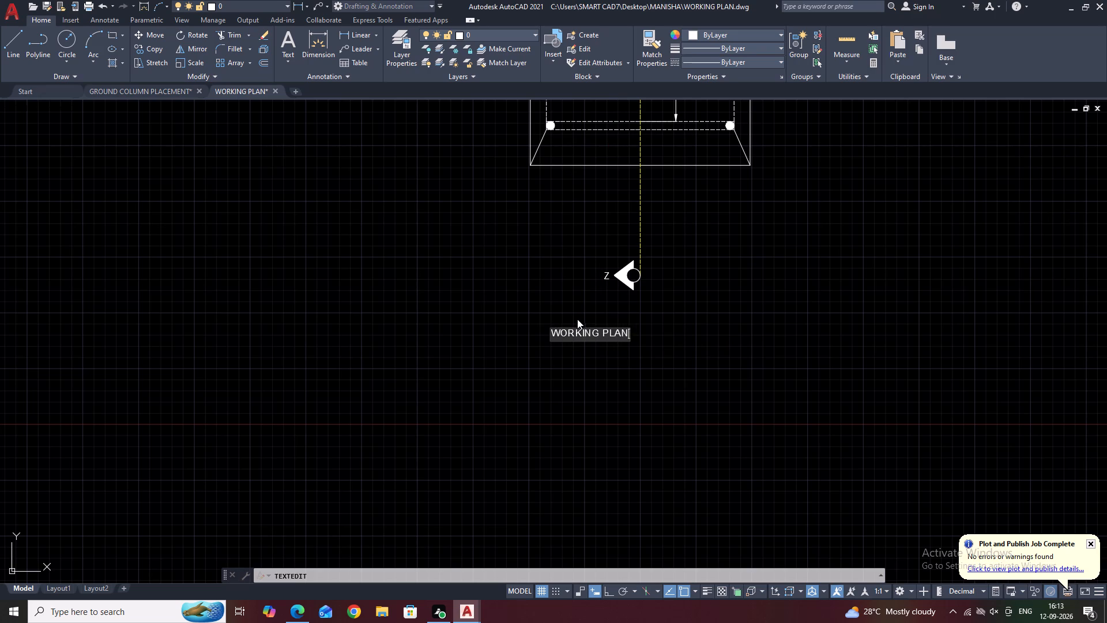
{"action": "left_click", "coordinate": [688, 331]}
Scale the WORKING PLAN text up to a little over three times its size.
{"action": "left_click_drag", "start_coordinate": [630, 348], "coordinate": [624, 344]}
{"action": "left_click", "coordinate": [566, 320]}
{"action": "middle_click_drag", "start_coordinate": [640, 366], "coordinate": [688, 393]}
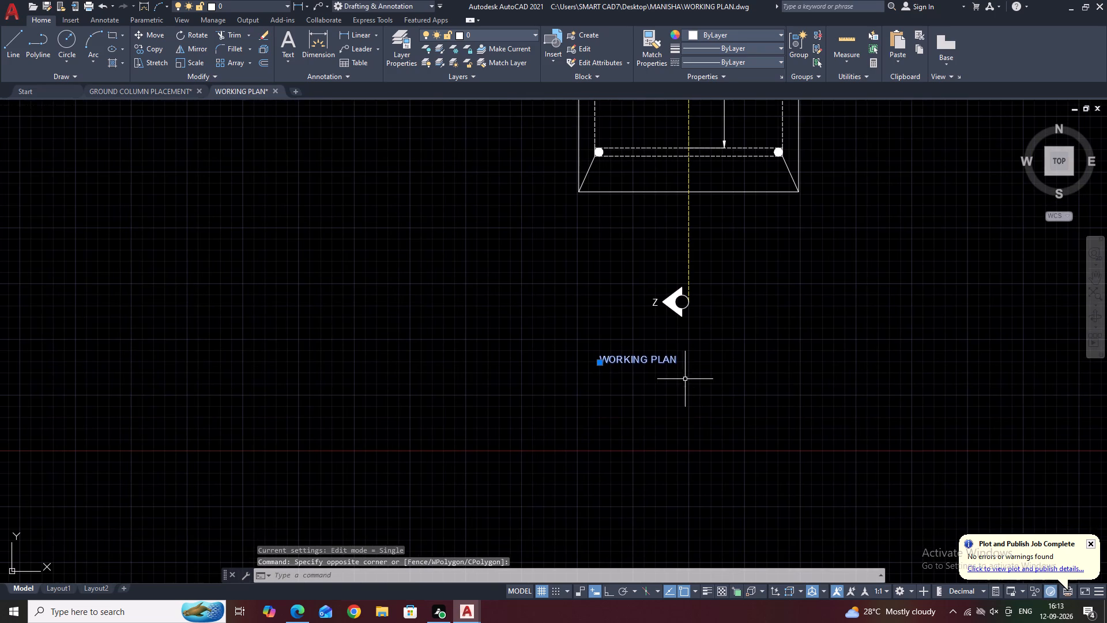
{"action": "key", "text": "s"}
{"action": "key", "text": "c"}
{"action": "key", "text": "space"}
{"action": "left_click_drag", "start_coordinate": [586, 359], "coordinate": [594, 367]}
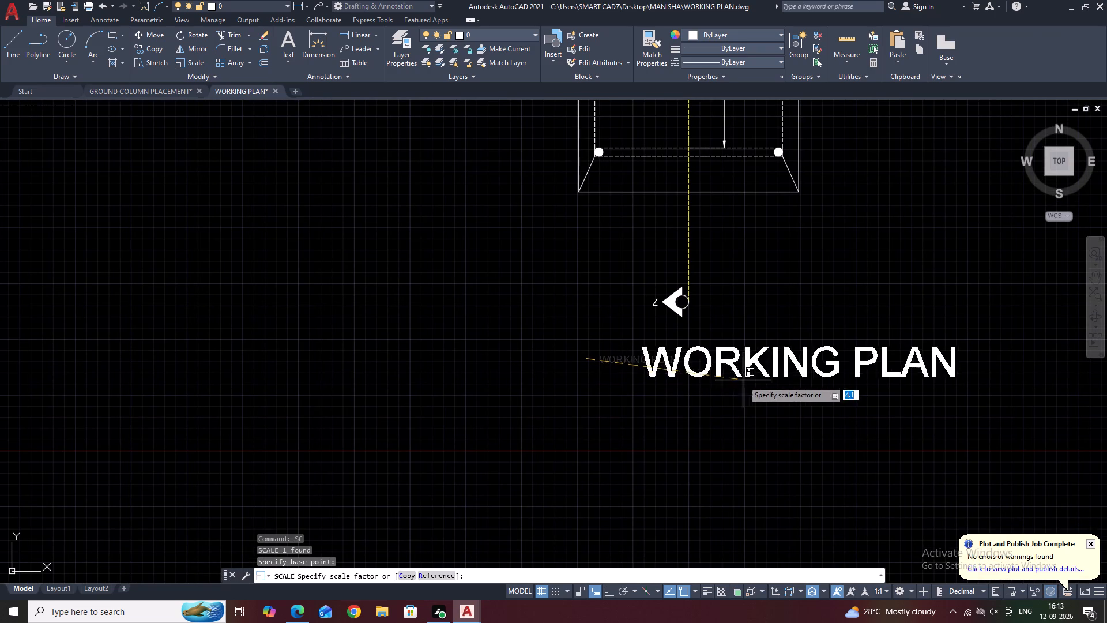
{"action": "left_click", "coordinate": [714, 390]}
Move the WORKING PLAN title up between the porch and the bottom Z marker, centred roughly on the section line.
{"action": "left_click_drag", "start_coordinate": [790, 391], "coordinate": [784, 382]}
{"action": "left_click", "coordinate": [764, 349]}
{"action": "middle_click_drag", "start_coordinate": [848, 350], "coordinate": [788, 307]}
{"action": "key", "text": "m"}
{"action": "key", "text": "space"}
{"action": "left_click_drag", "start_coordinate": [787, 314], "coordinate": [782, 301]}
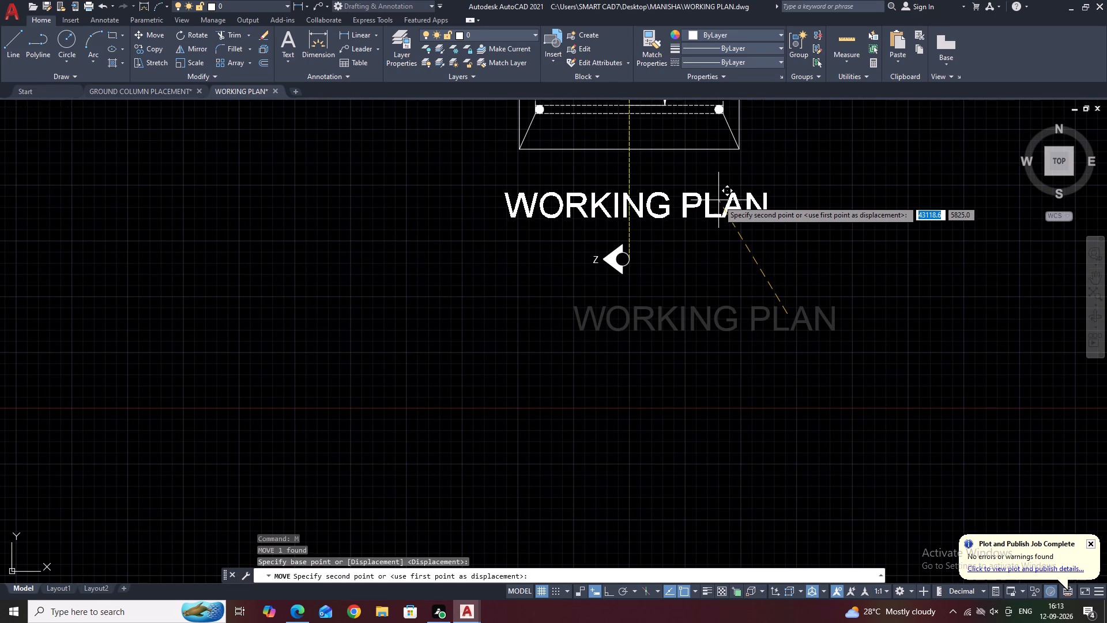
{"action": "left_click", "coordinate": [721, 196]}
Set the colour of both halves of the outer boundary outline around the plan to dark red.
{"action": "middle_click_drag", "start_coordinate": [757, 190], "coordinate": [758, 306]}
{"action": "scroll", "coordinate": [758, 306], "scroll_direction": "down", "scroll_amount": 2}
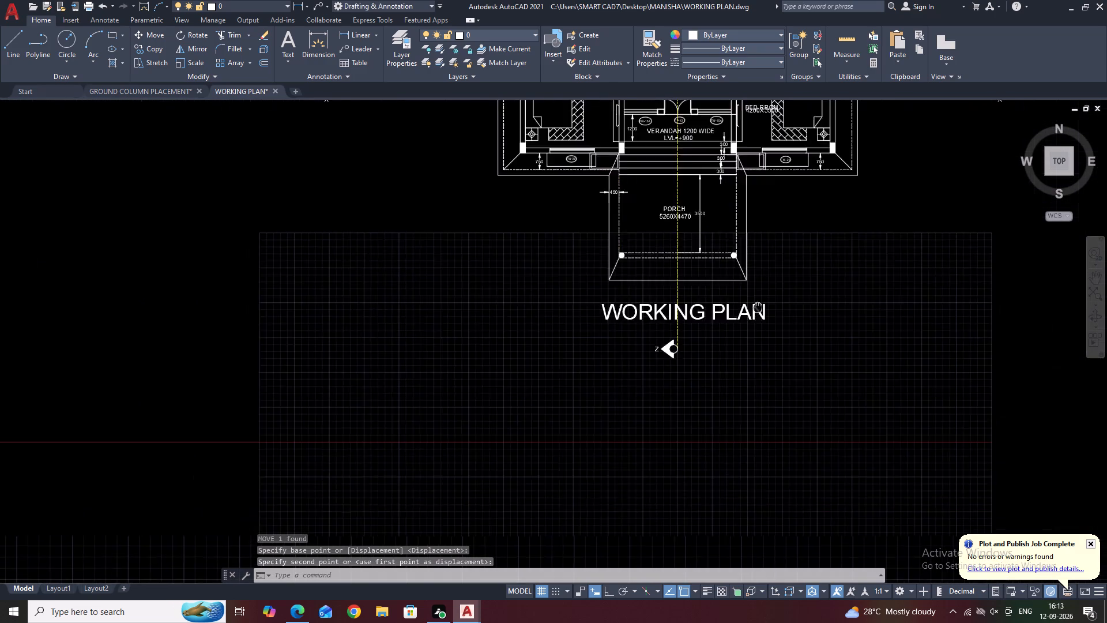
{"action": "scroll", "coordinate": [766, 309], "scroll_direction": "down", "scroll_amount": 1}
{"action": "middle_click_drag", "start_coordinate": [837, 226], "coordinate": [781, 339]}
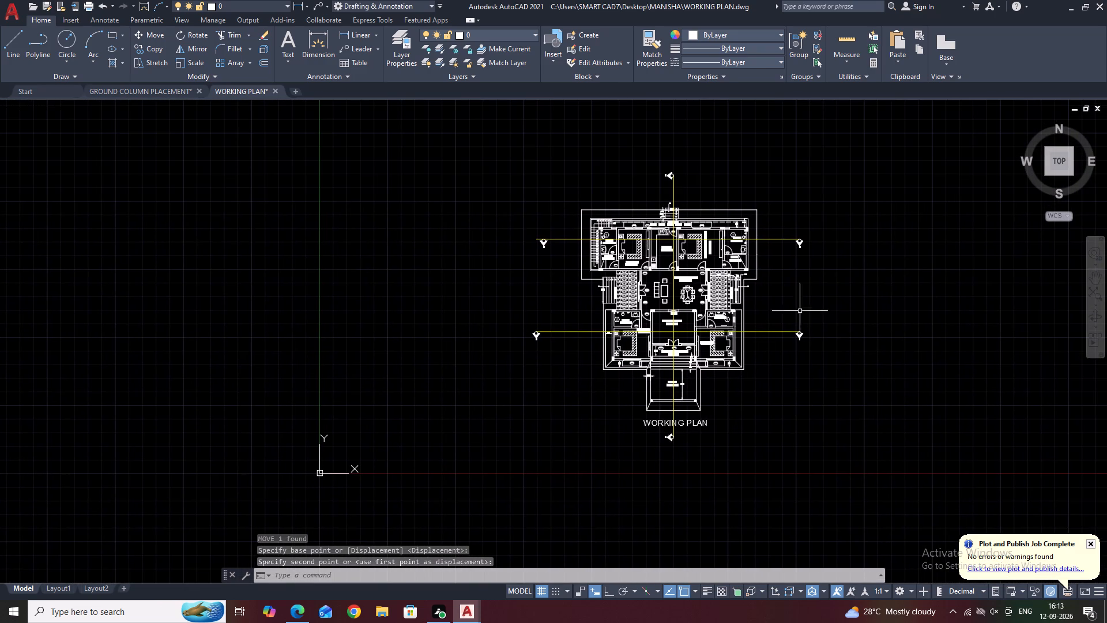
{"action": "scroll", "coordinate": [759, 275], "scroll_direction": "up", "scroll_amount": 2}
{"action": "left_click", "coordinate": [771, 258]}
{"action": "left_click", "coordinate": [750, 286]}
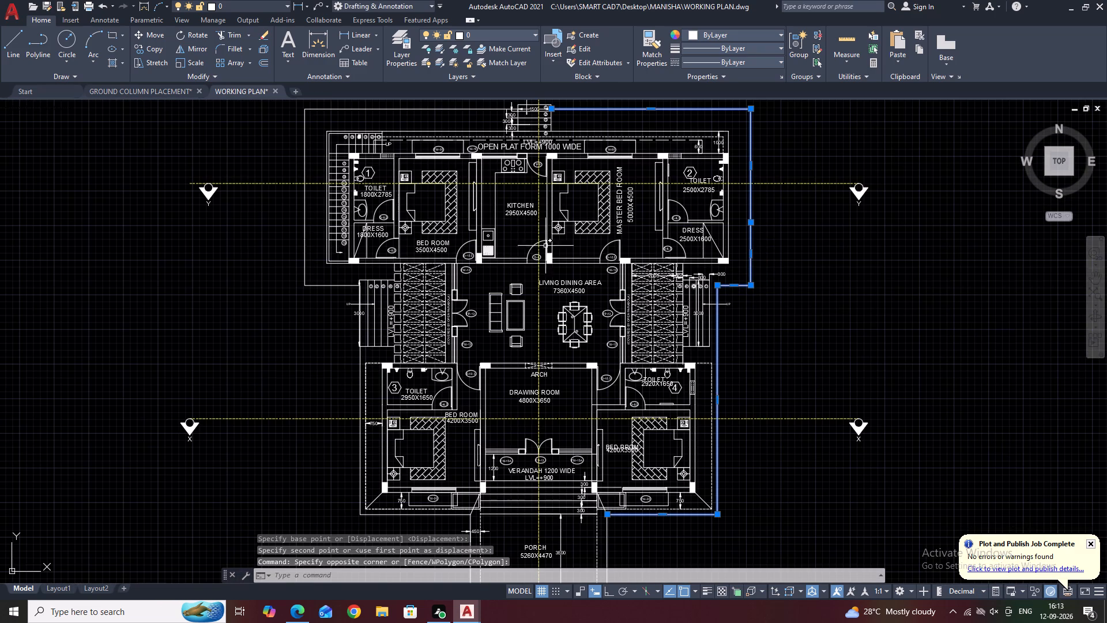
{"action": "left_click", "coordinate": [311, 259]}
{"action": "left_click", "coordinate": [302, 295]}
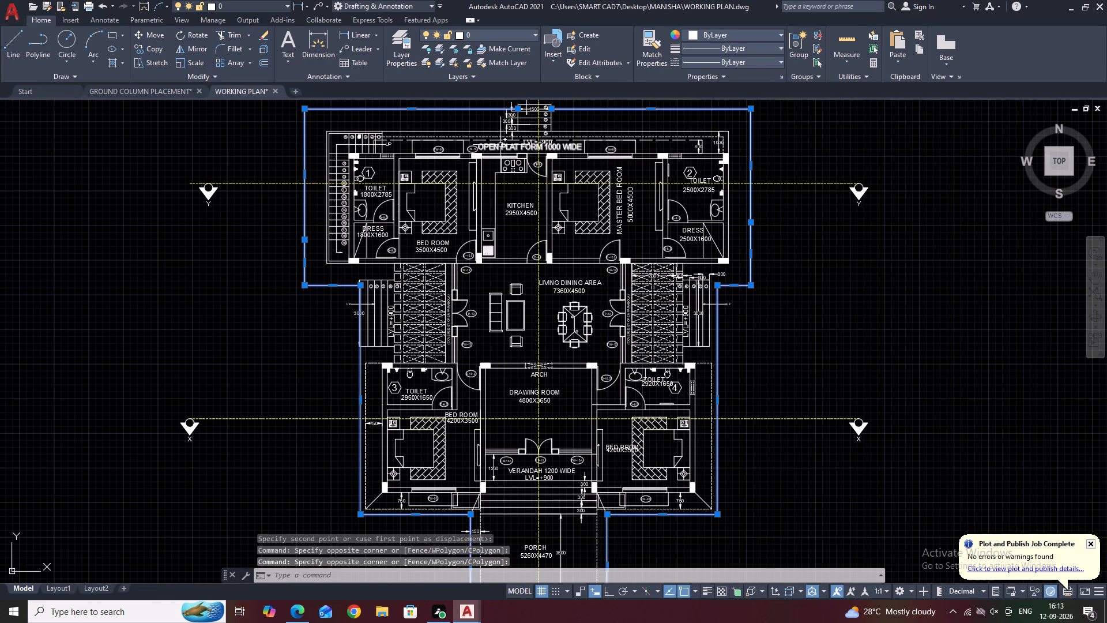
{"action": "left_click", "coordinate": [509, 39]}
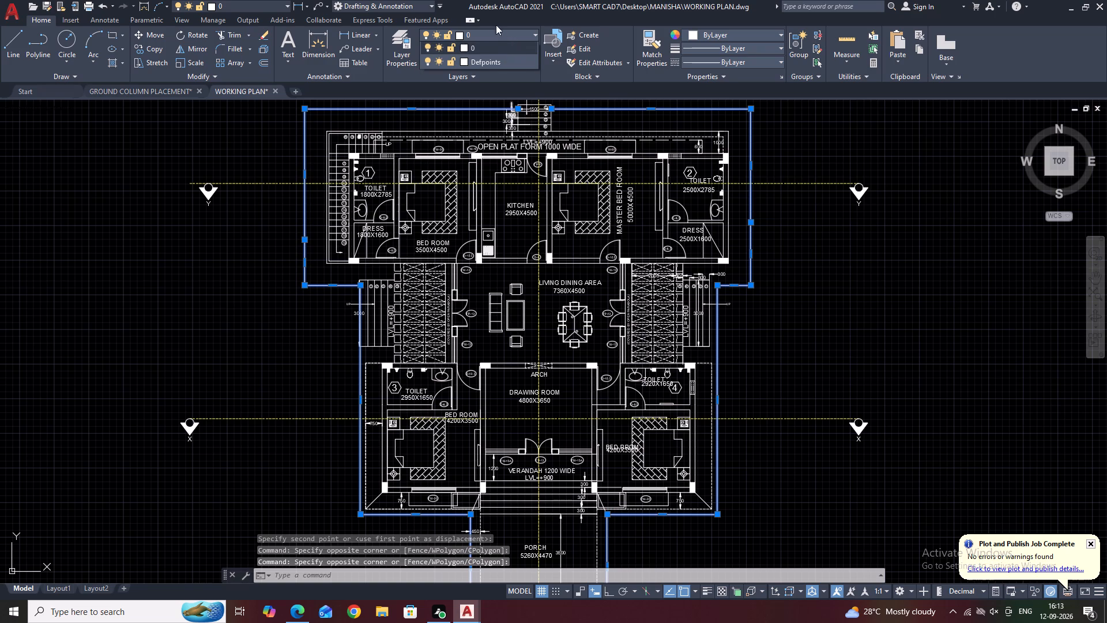
{"action": "left_click", "coordinate": [496, 31]}
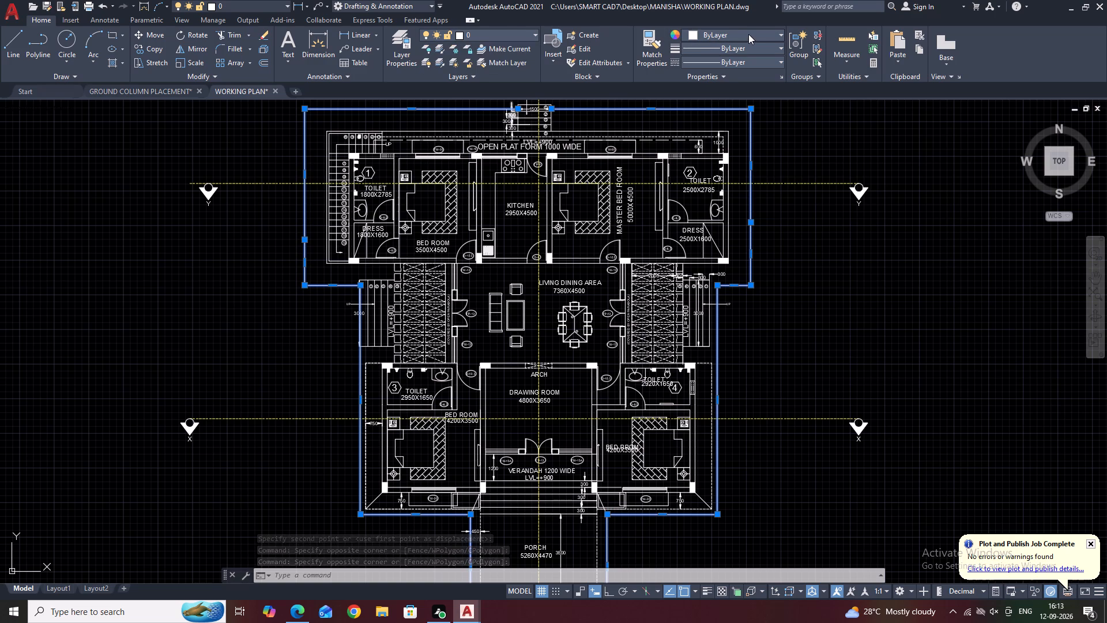
{"action": "left_click", "coordinate": [748, 34]}
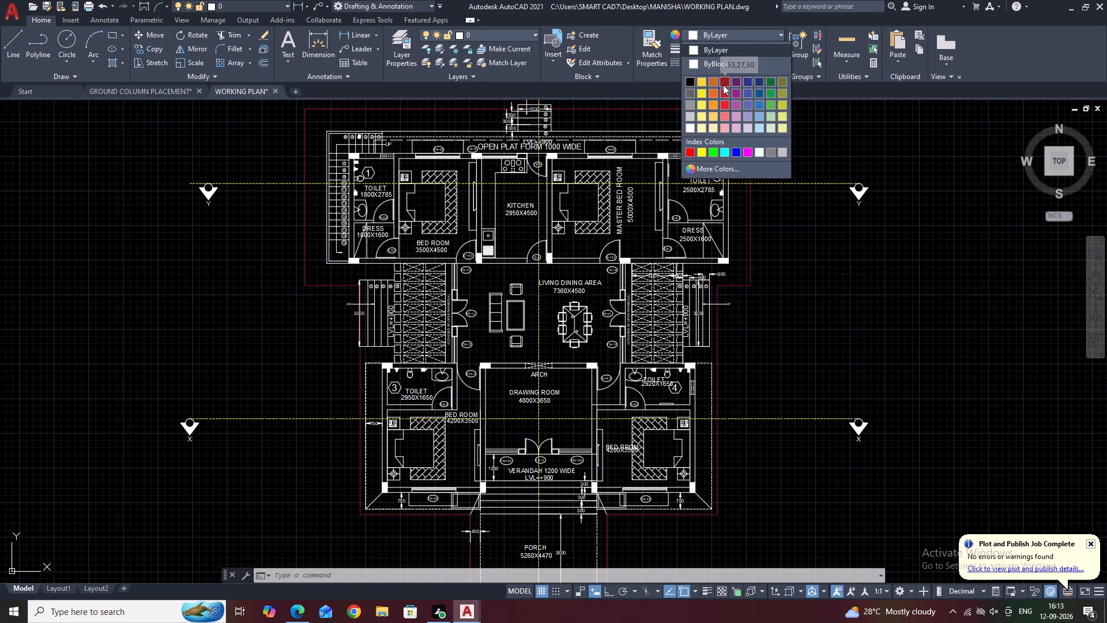
{"action": "left_click", "coordinate": [723, 85]}
{"action": "key", "text": "Escape"}
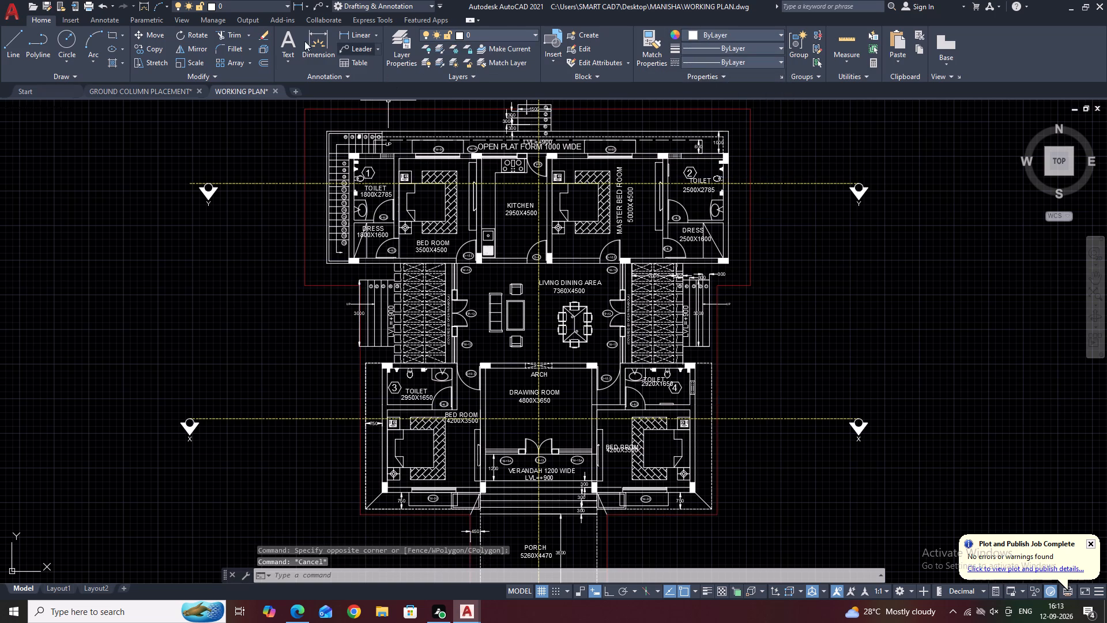
Create a new layer named STAIRS.
{"action": "left_click", "coordinate": [406, 52]}
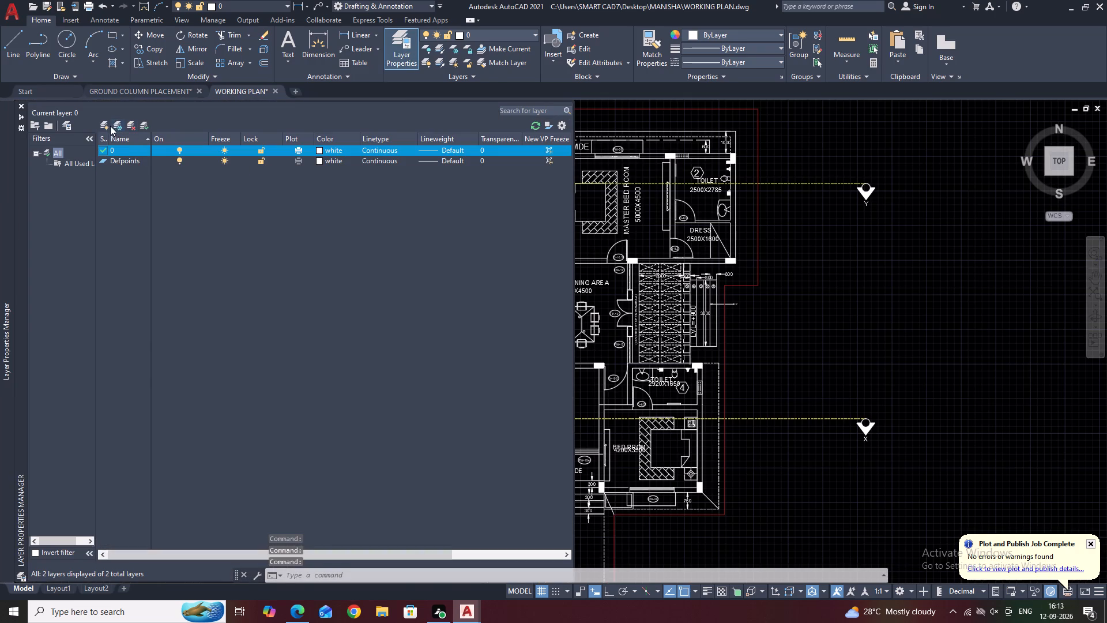
{"action": "left_click", "coordinate": [106, 126]}
{"action": "type", "text": "STA"}
{"action": "type", "text": "IRS"}
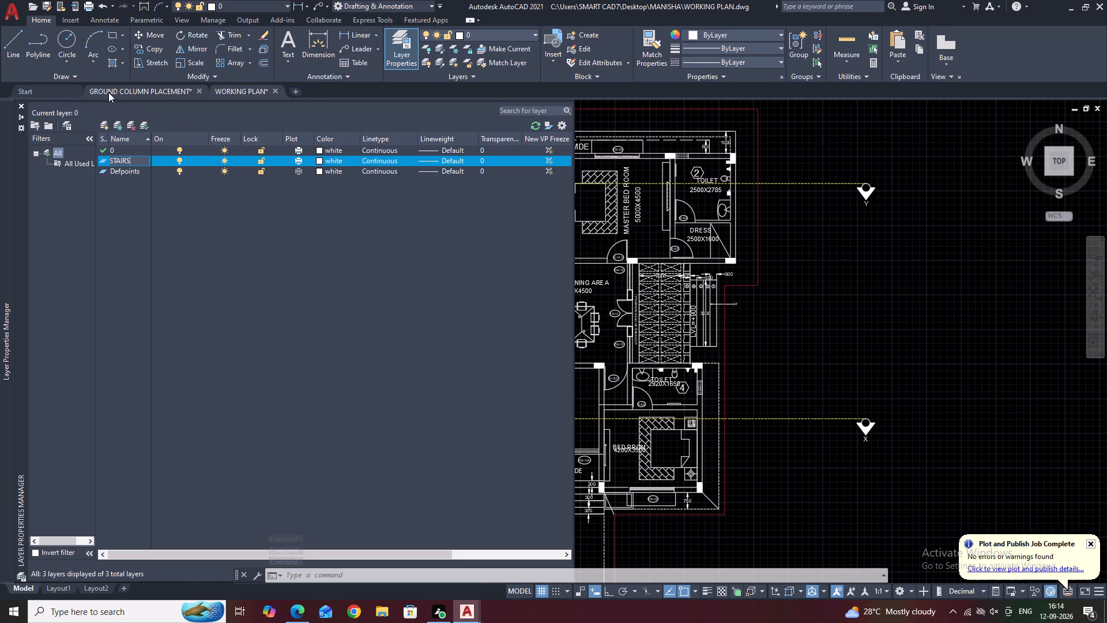
Create a new layer named FURNITURE.
{"action": "left_click", "coordinate": [107, 127]}
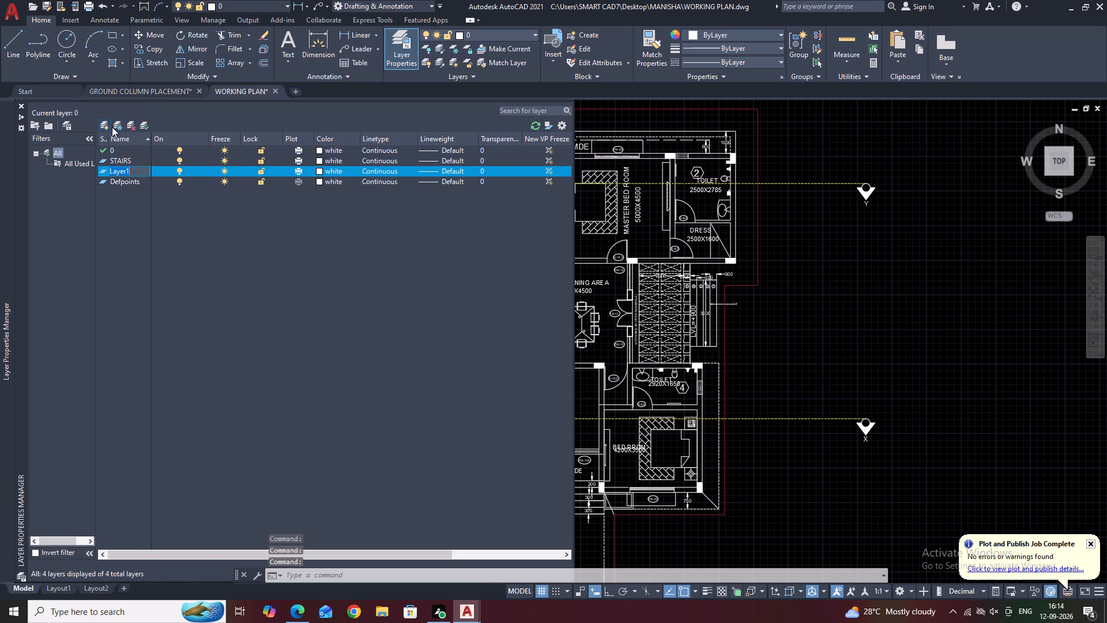
{"action": "type", "text": "FURNITURE"}
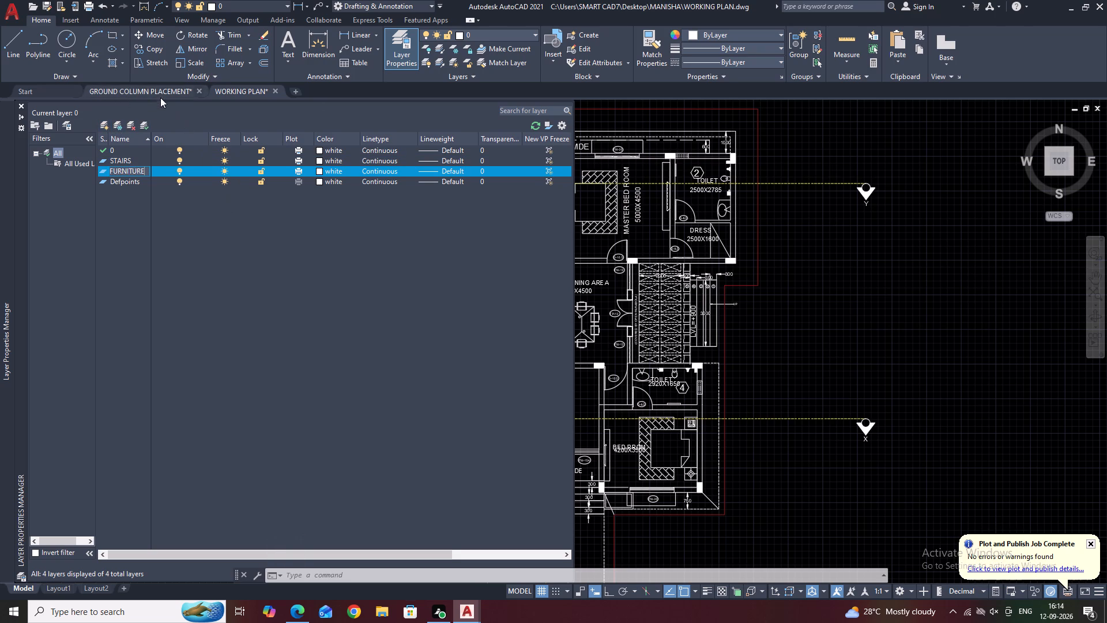
Create a new layer named OUTER LINE and make it the current layer.
{"action": "left_click", "coordinate": [104, 127]}
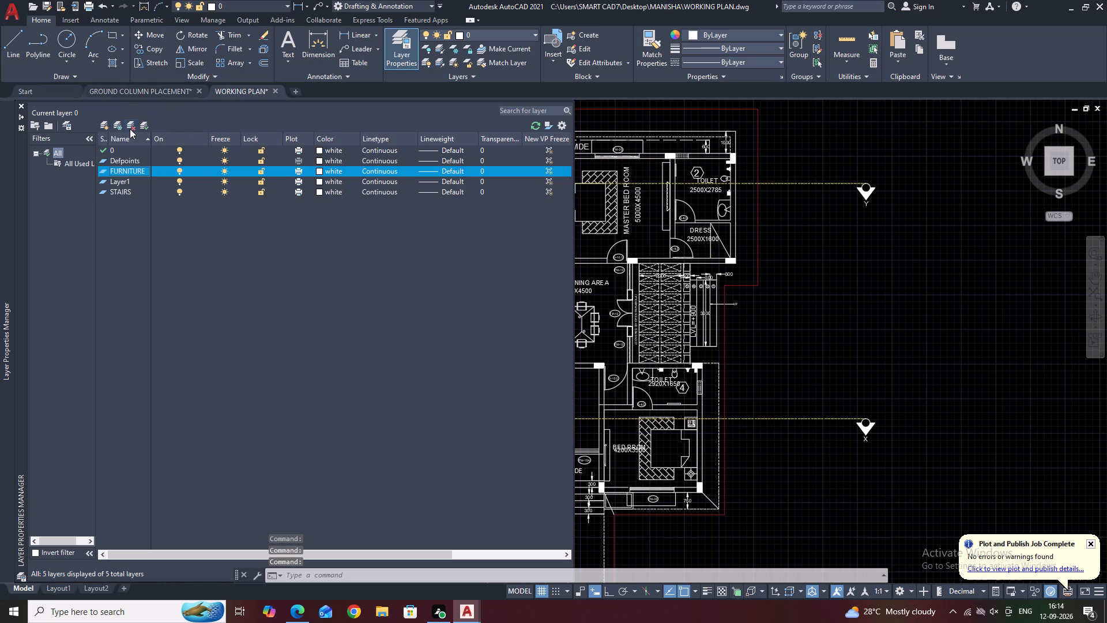
{"action": "key", "text": "o"}
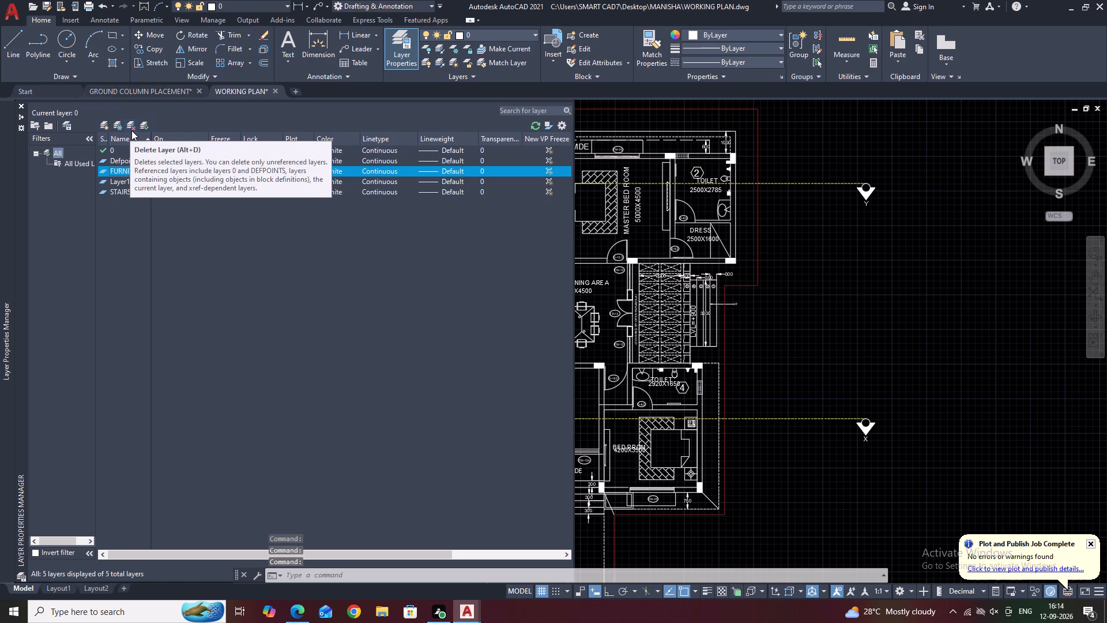
{"action": "left_click", "coordinate": [117, 178]}
{"action": "left_click", "coordinate": [121, 180]}
{"action": "triple_click", "coordinate": [131, 181]}
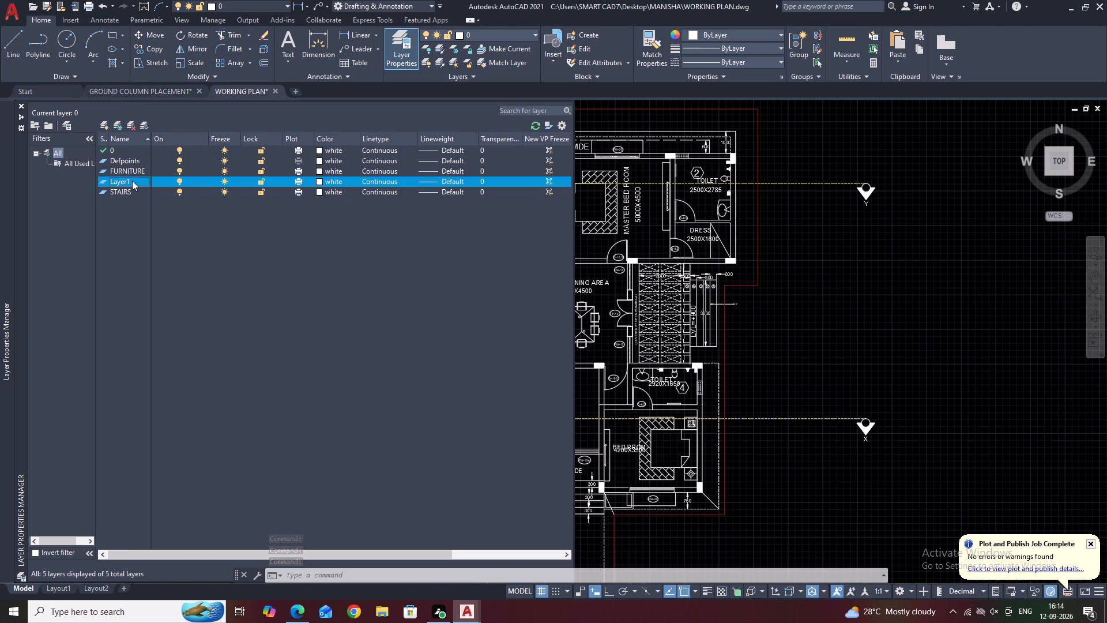
{"action": "triple_click", "coordinate": [135, 181]}
{"action": "double_click", "coordinate": [139, 182]}
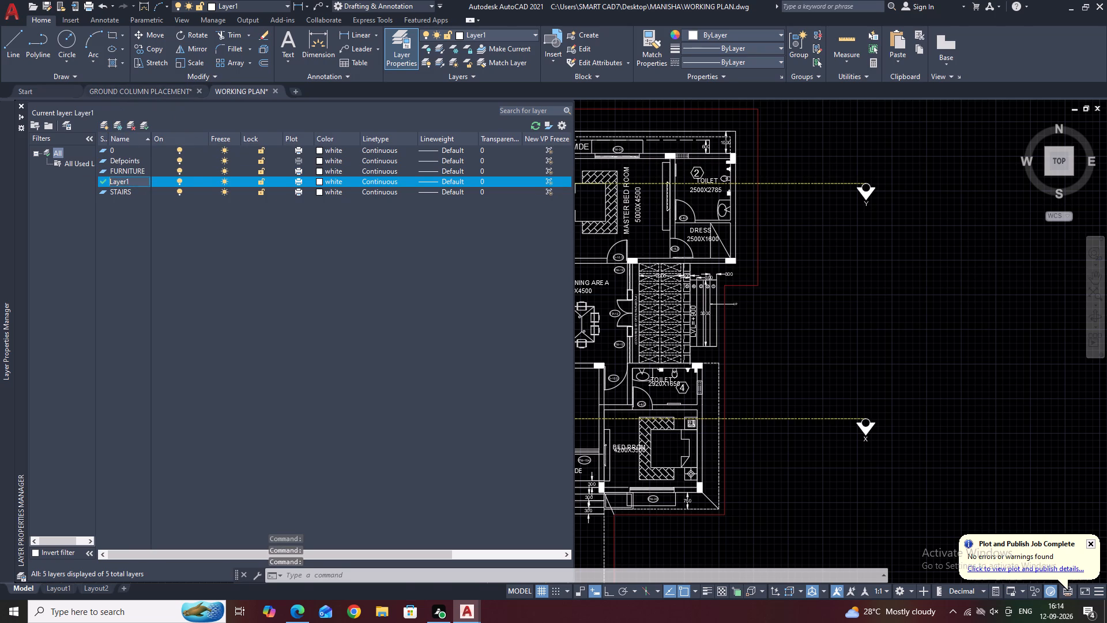
{"action": "key", "text": "BackSpace"}
{"action": "key", "text": "BackSpace"}
{"action": "key", "text": "BackSpace"}
{"action": "key", "text": "BackSpace"}
{"action": "key", "text": "BackSpace"}
{"action": "key", "text": "BackSpace"}
{"action": "type", "text": "OUTER LINE"}
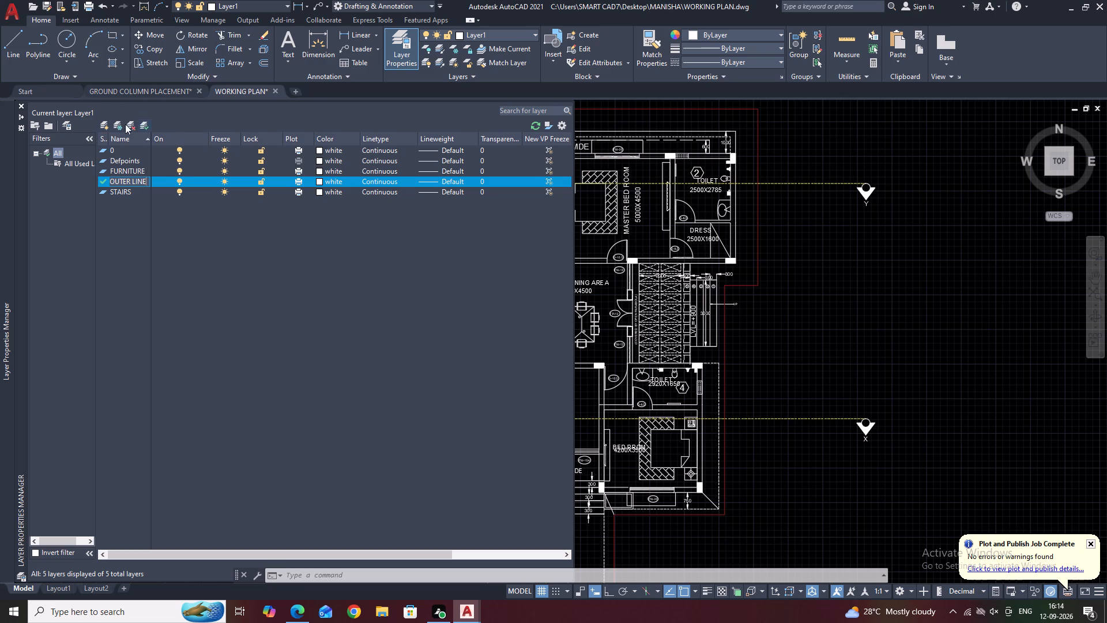
Create a new layer named DOORS.
{"action": "left_click", "coordinate": [107, 122]}
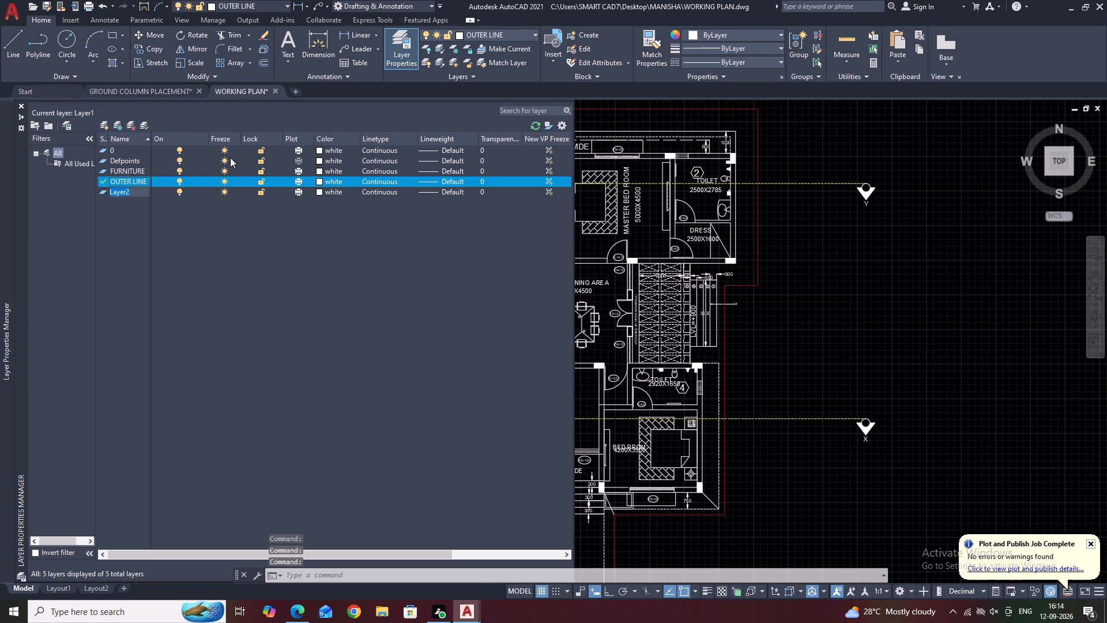
{"action": "type", "text": "DOORS"}
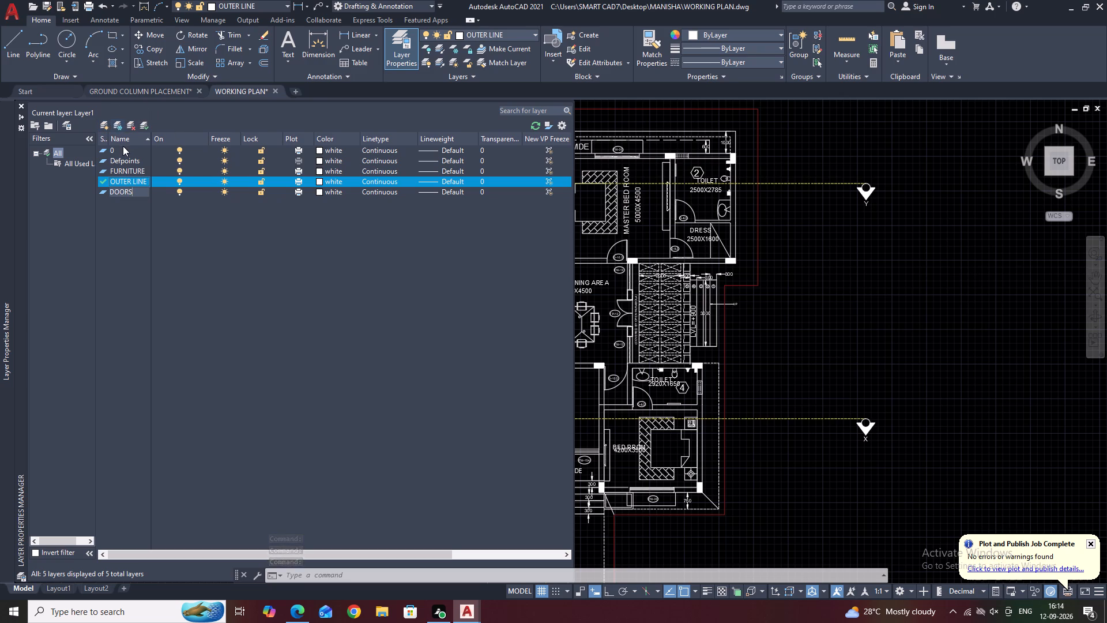
Create a new layer named DIMENSIONS.
{"action": "left_click", "coordinate": [104, 124]}
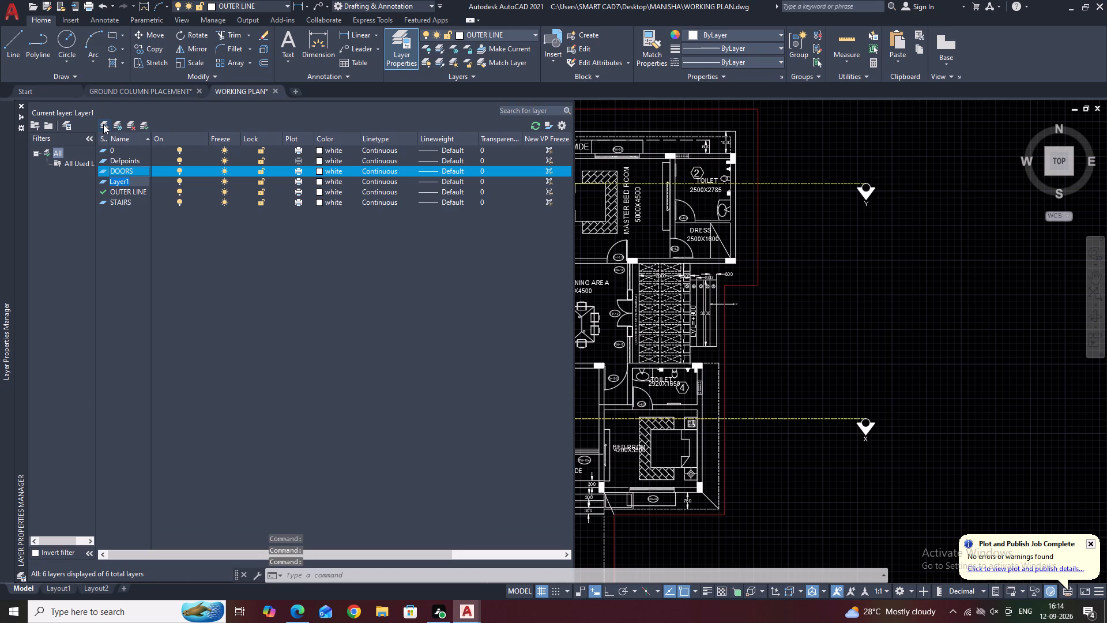
{"action": "type", "text": "WI"}
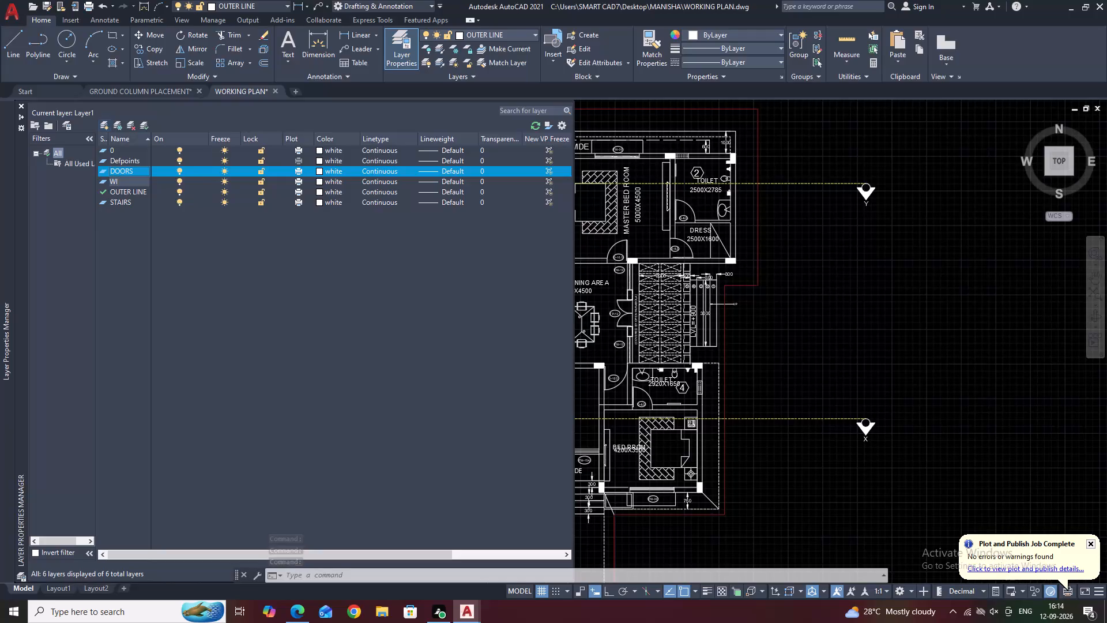
{"action": "key", "text": "BackSpace"}
{"action": "key", "text": "BackSpace"}
{"action": "key", "text": "BackSpace"}
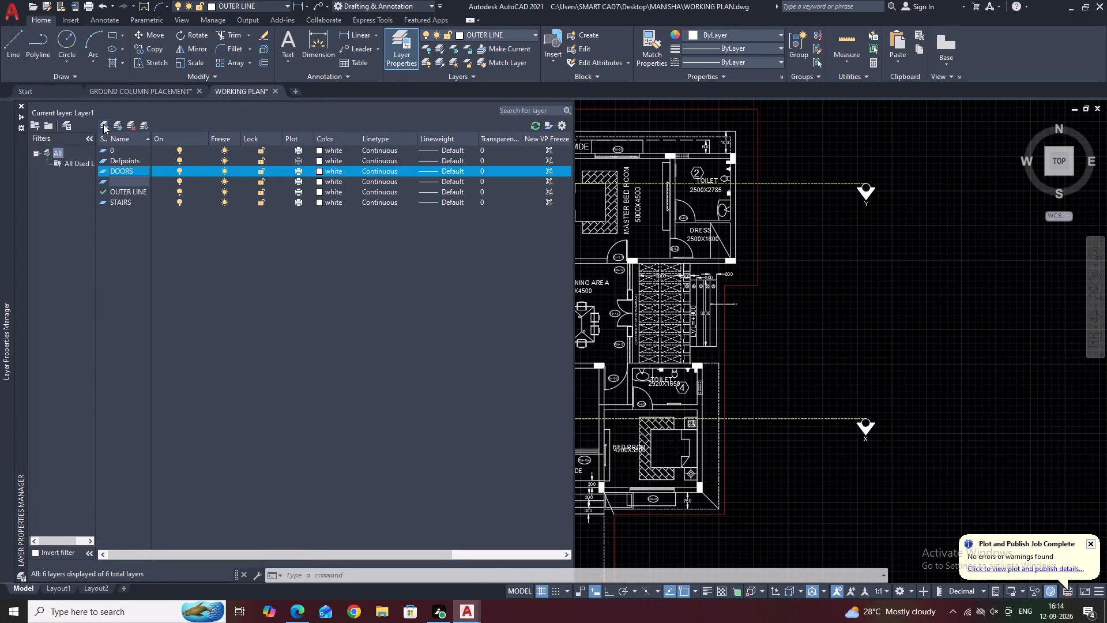
{"action": "key", "text": "d"}
{"action": "type", "text": "IMENSIONS"}
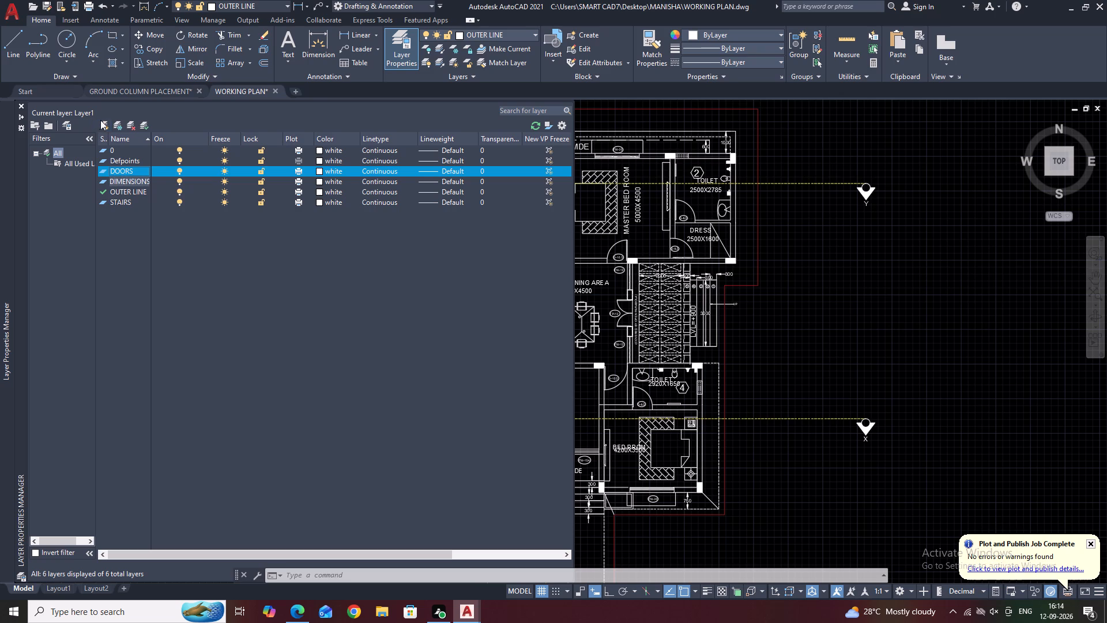
Create a new layer named TEXT.
{"action": "left_click", "coordinate": [103, 125]}
{"action": "type", "text": "TE"}
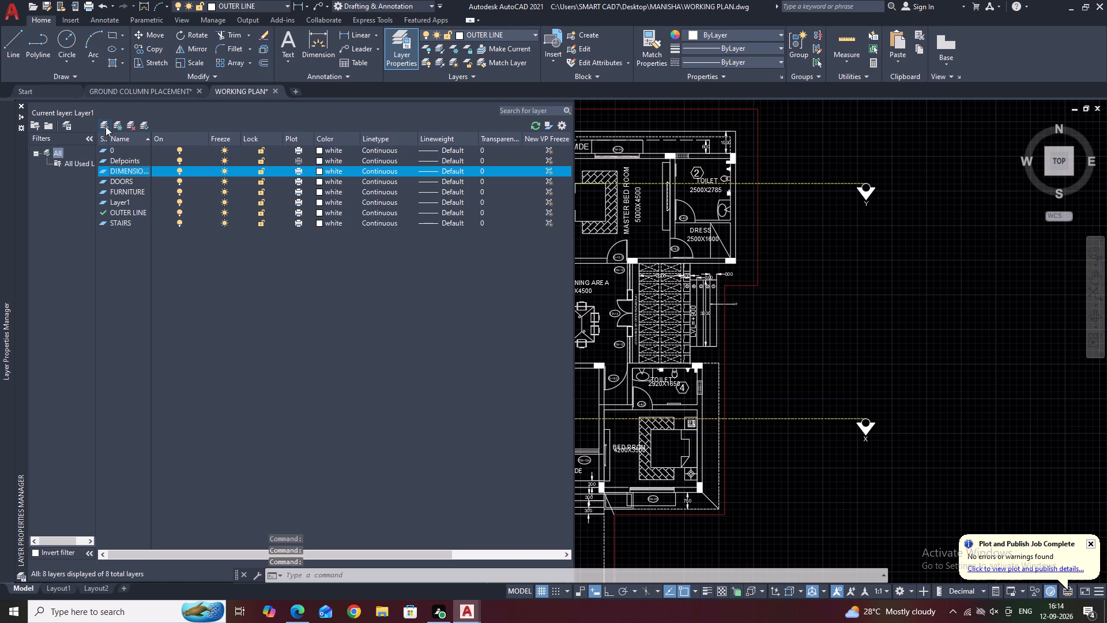
{"action": "type", "text": "XT"}
{"action": "scroll", "coordinate": [106, 126], "scroll_direction": "up", "scroll_amount": 2}
{"action": "left_click", "coordinate": [125, 200]}
{"action": "triple_click", "coordinate": [130, 201]}
{"action": "left_click", "coordinate": [131, 201]}
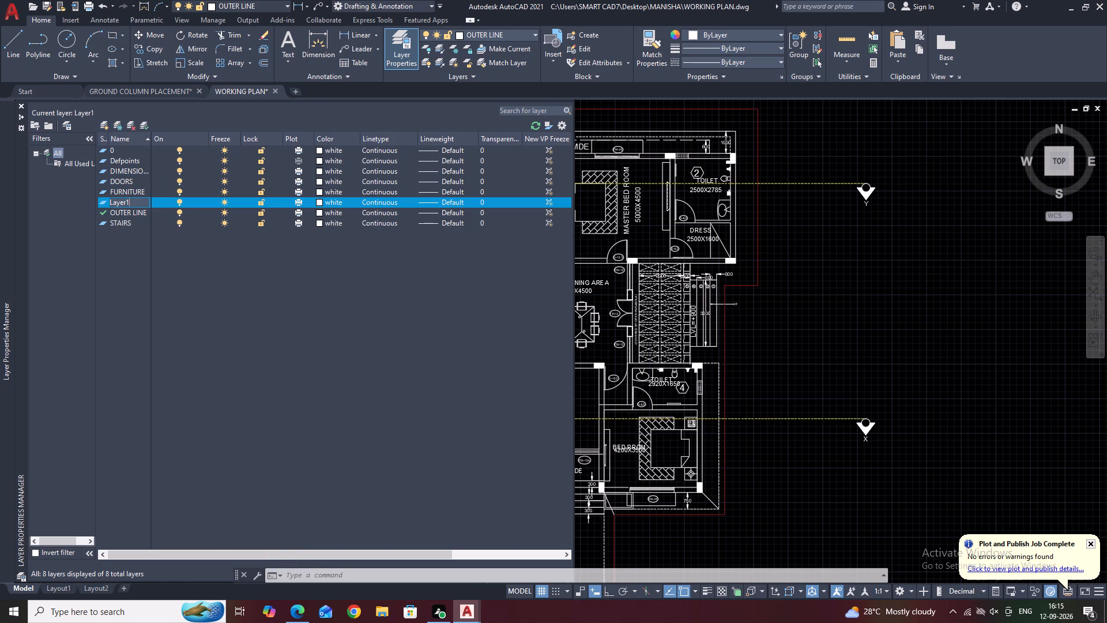
{"action": "key", "text": "BackSpace"}
{"action": "key", "text": "BackSpace"}
{"action": "key", "text": "BackSpace"}
{"action": "key", "text": "BackSpace"}
{"action": "key", "text": "BackSpace"}
{"action": "key", "text": "BackSpace"}
{"action": "key", "text": "BackSpace"}
{"action": "key", "text": "BackSpace"}
{"action": "key", "text": "BackSpace"}
{"action": "key", "text": "BackSpace"}
{"action": "key", "text": "BackSpace"}
{"action": "key", "text": "BackSpace"}
{"action": "key", "text": "BackSpace"}
{"action": "key", "text": "t"}
{"action": "key", "text": "e"}
{"action": "key", "text": "x"}
{"action": "key", "text": "t"}
Set the TEXT layer's colour to red, index colour 242.
{"action": "left_click", "coordinate": [319, 203]}
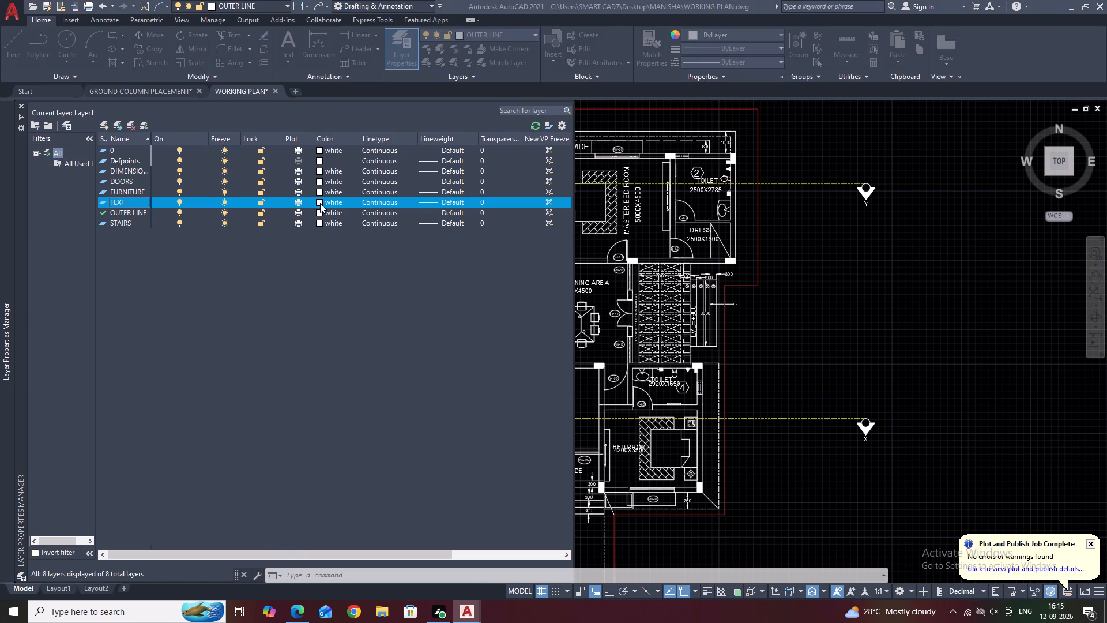
{"action": "left_click", "coordinate": [320, 203]}
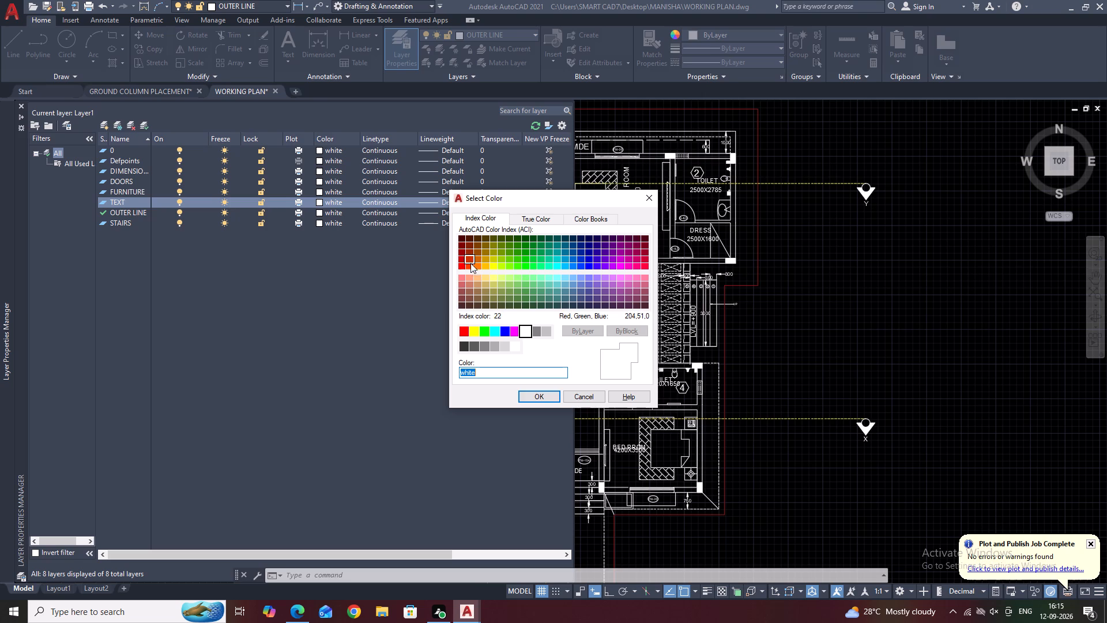
{"action": "left_click", "coordinate": [645, 260]}
{"action": "left_click", "coordinate": [537, 393]}
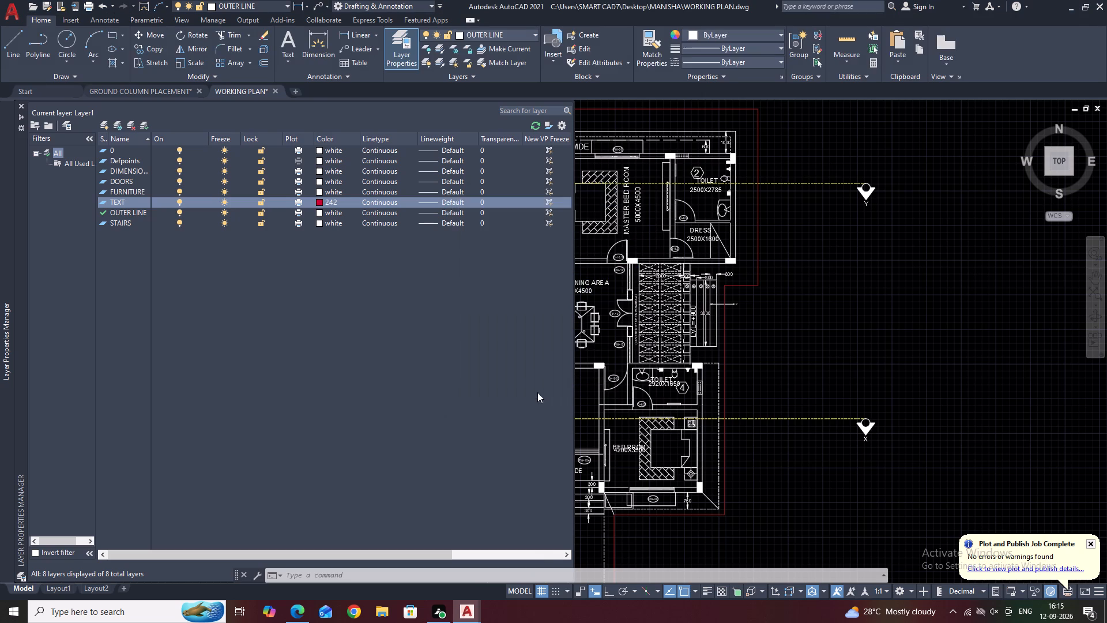
Set the FURNITURE layer's colour to orange, index colour 30.
{"action": "left_click", "coordinate": [321, 192]}
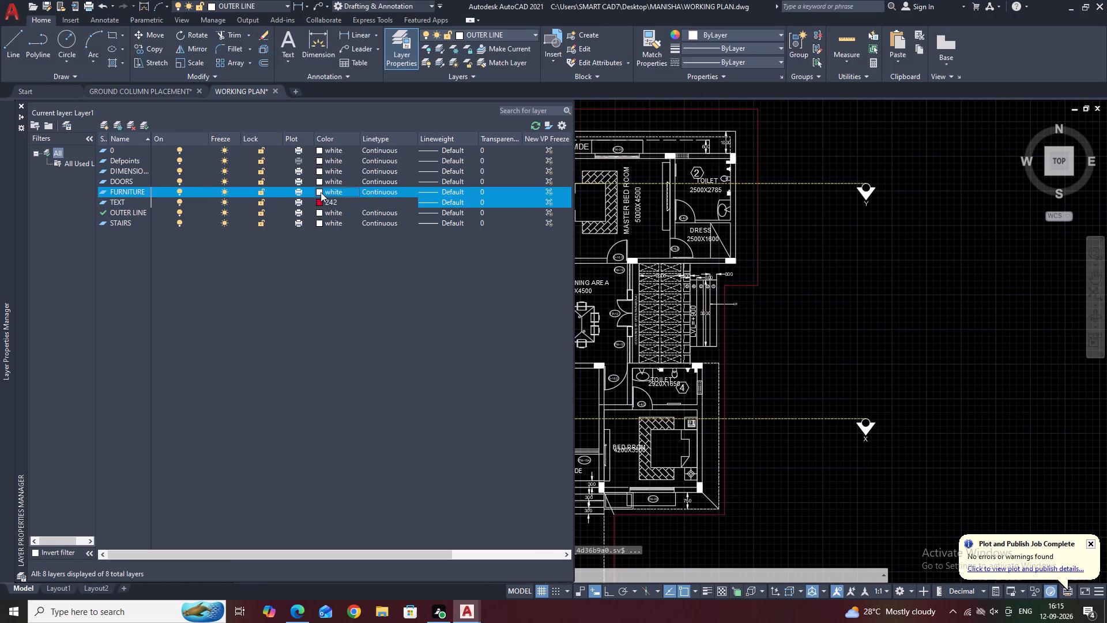
{"action": "left_click", "coordinate": [478, 265]}
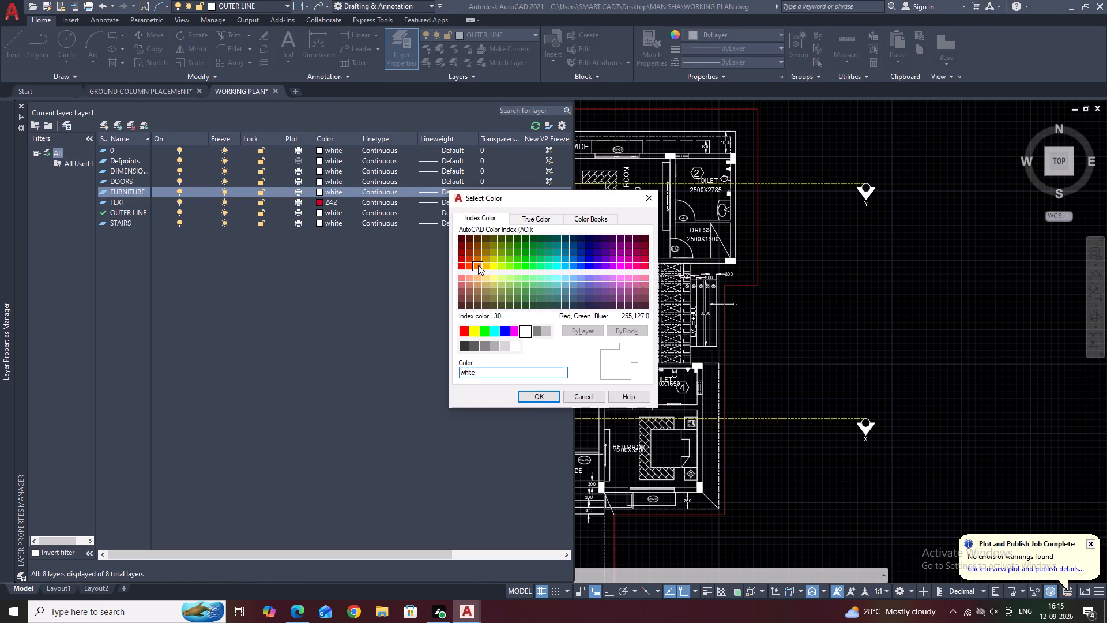
{"action": "left_click", "coordinate": [552, 399]}
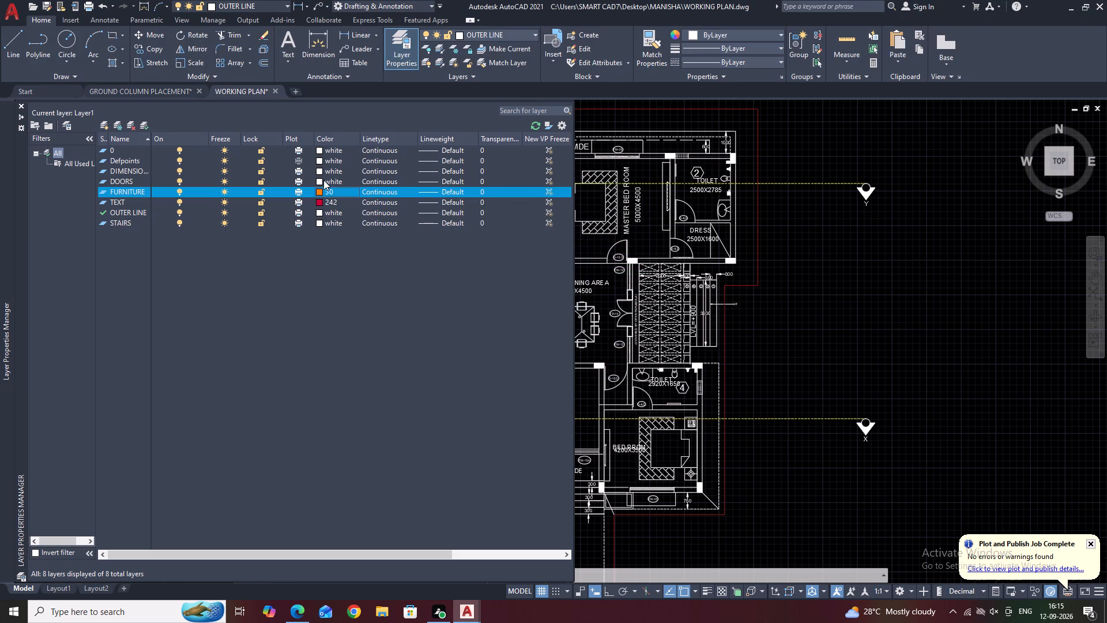
Set the DOORS layer's colour to dark orange, index colour 32.
{"action": "left_click", "coordinate": [318, 182]}
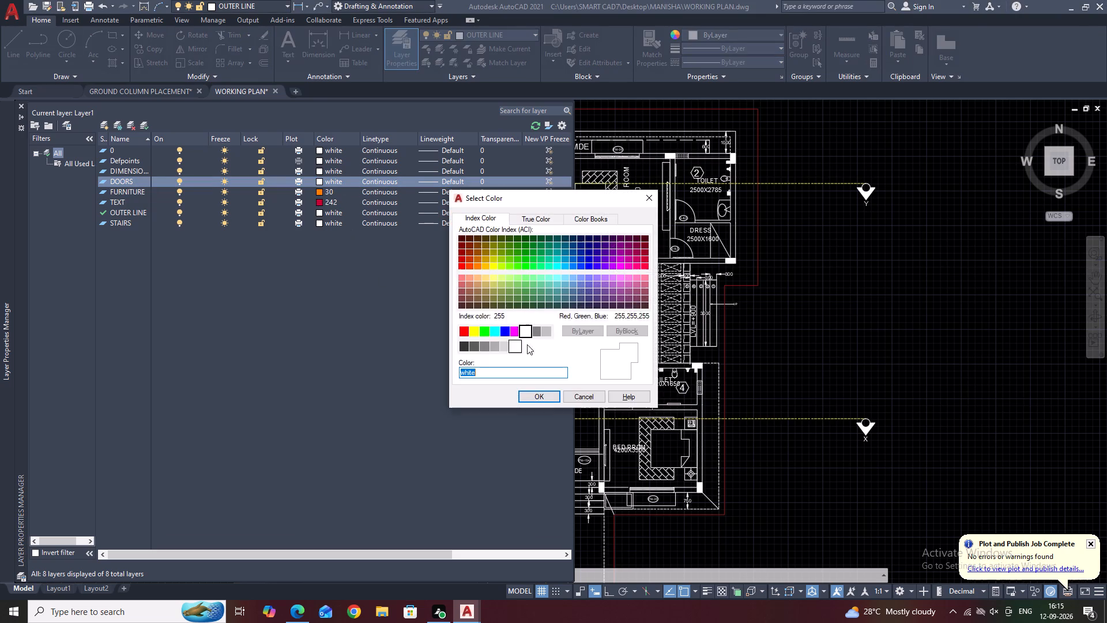
{"action": "left_click", "coordinate": [476, 259]}
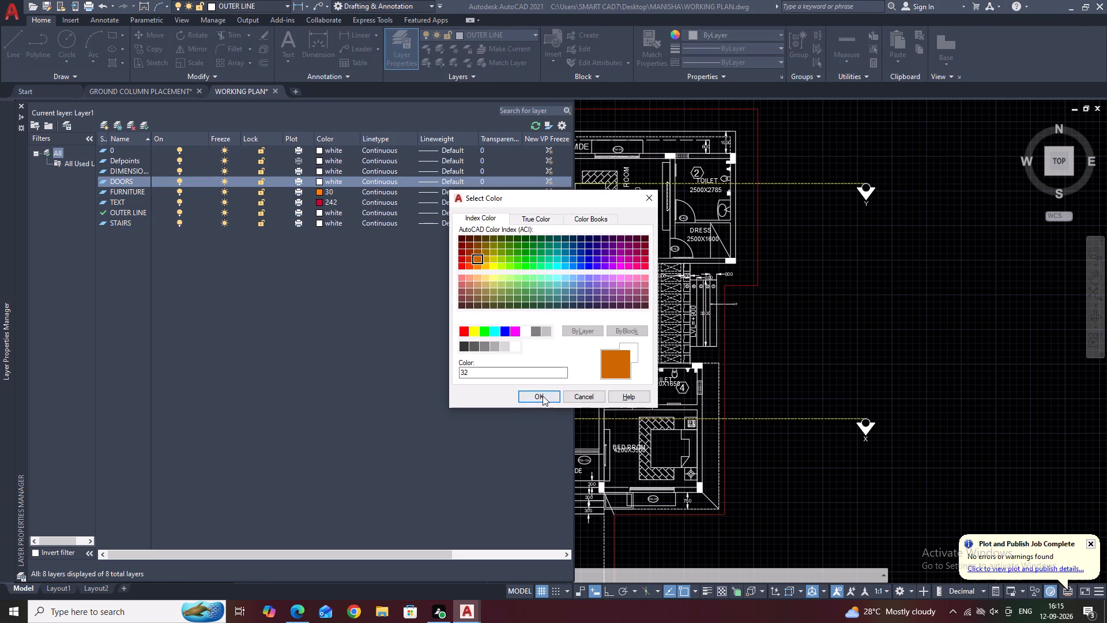
{"action": "left_click", "coordinate": [543, 396]}
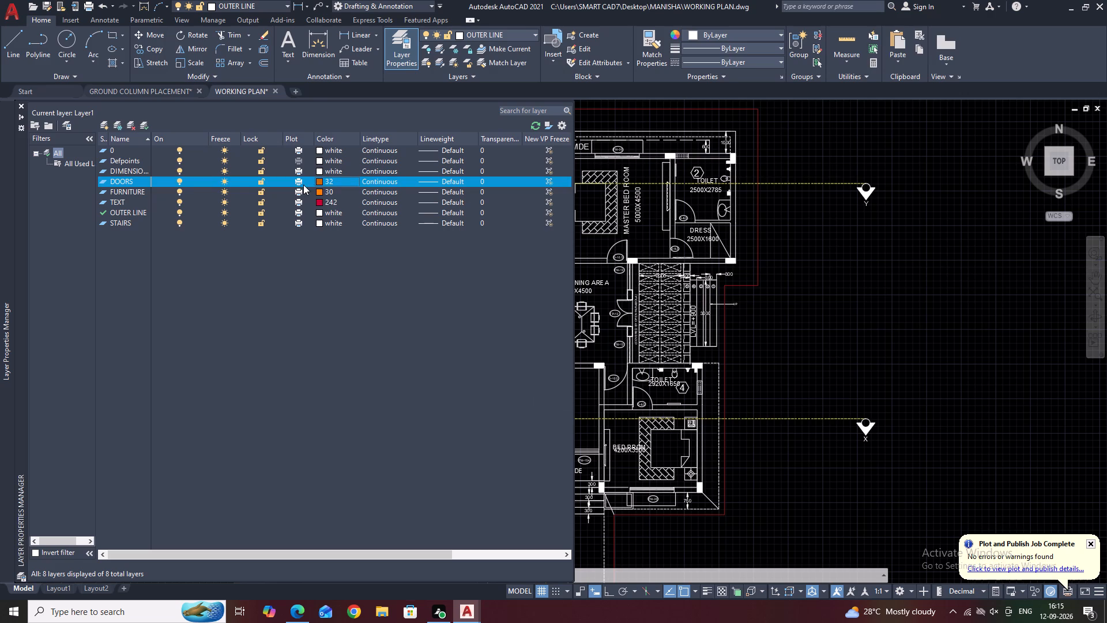
Set the DIMENSIONS layer's colour to cyan, index colour 130.
{"action": "left_click", "coordinate": [319, 170]}
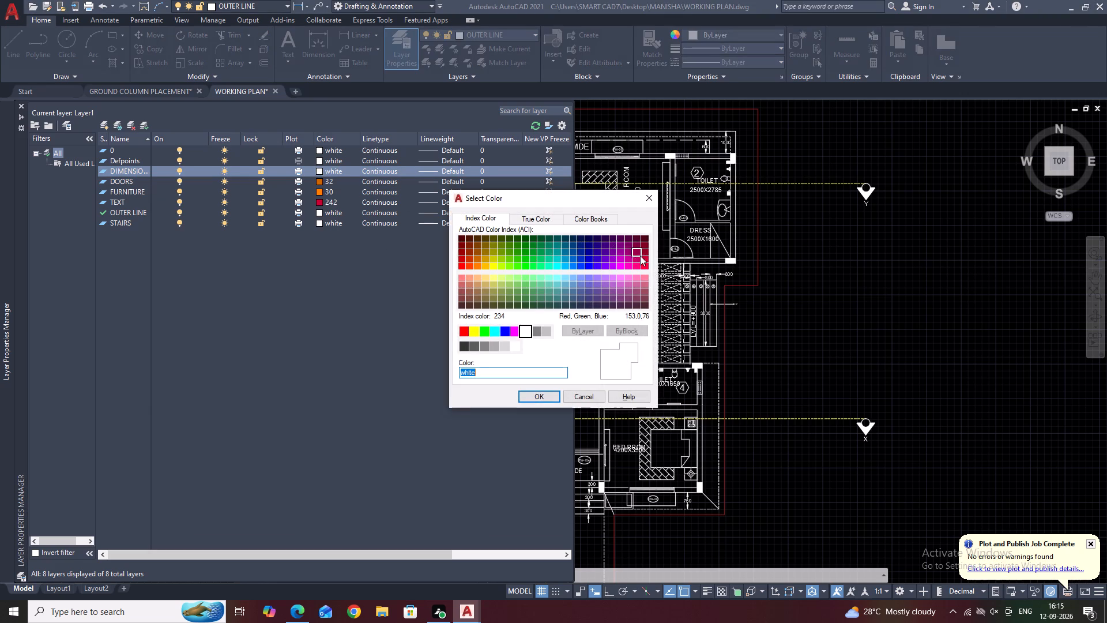
{"action": "left_click", "coordinate": [556, 269]}
{"action": "left_click", "coordinate": [551, 392]}
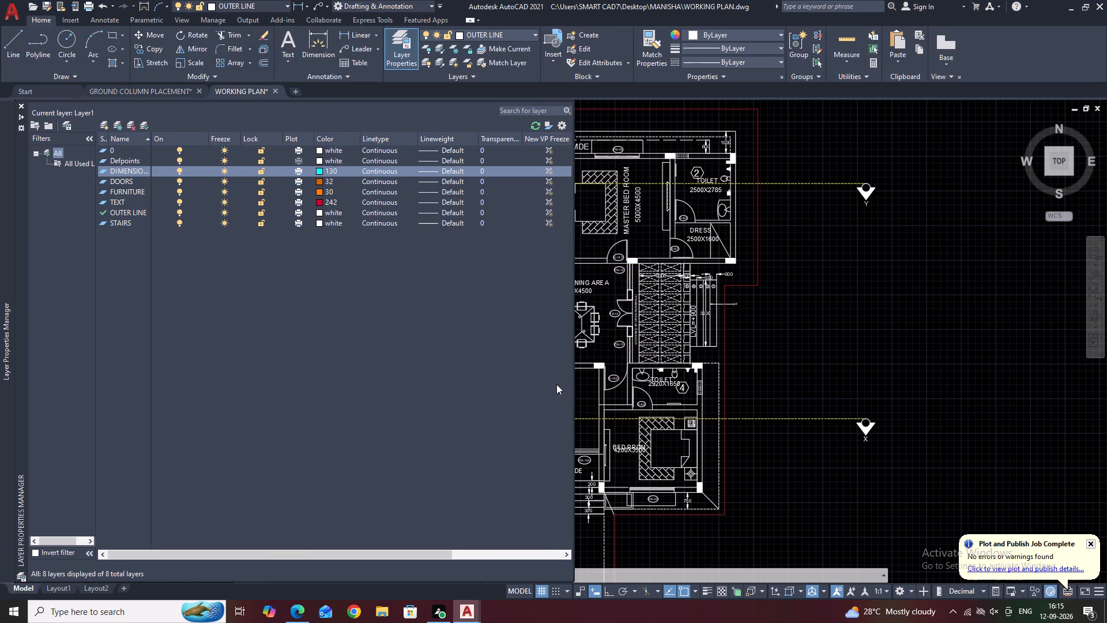
Set the OUTER LINE layer's colour to bright green, index colour 80.
{"action": "left_click", "coordinate": [322, 214]}
{"action": "left_click", "coordinate": [319, 212]}
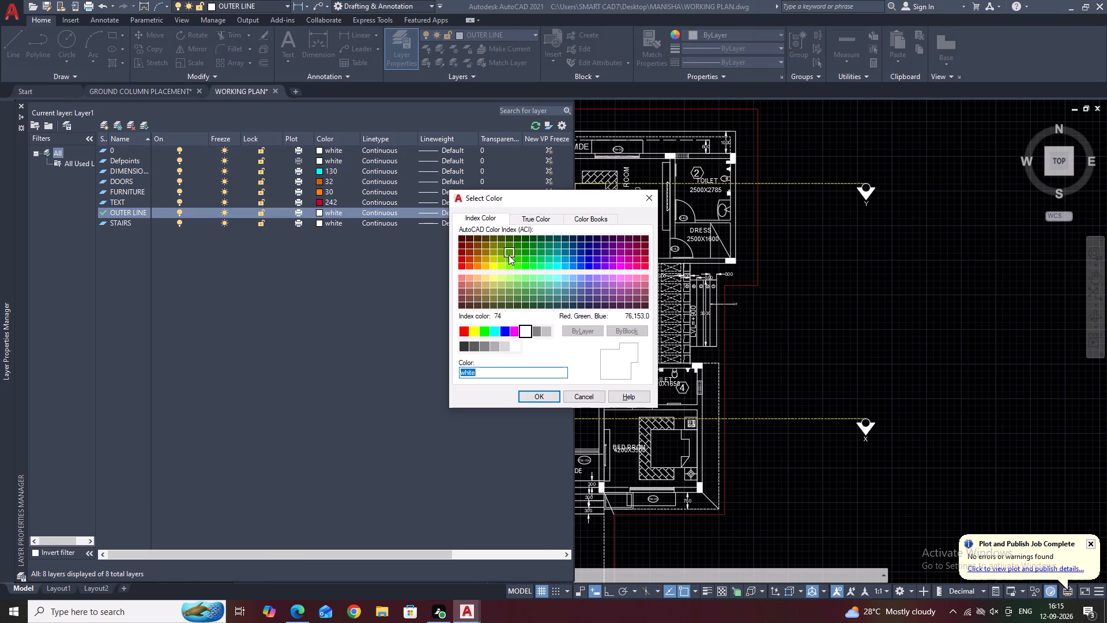
{"action": "left_click", "coordinate": [508, 252]}
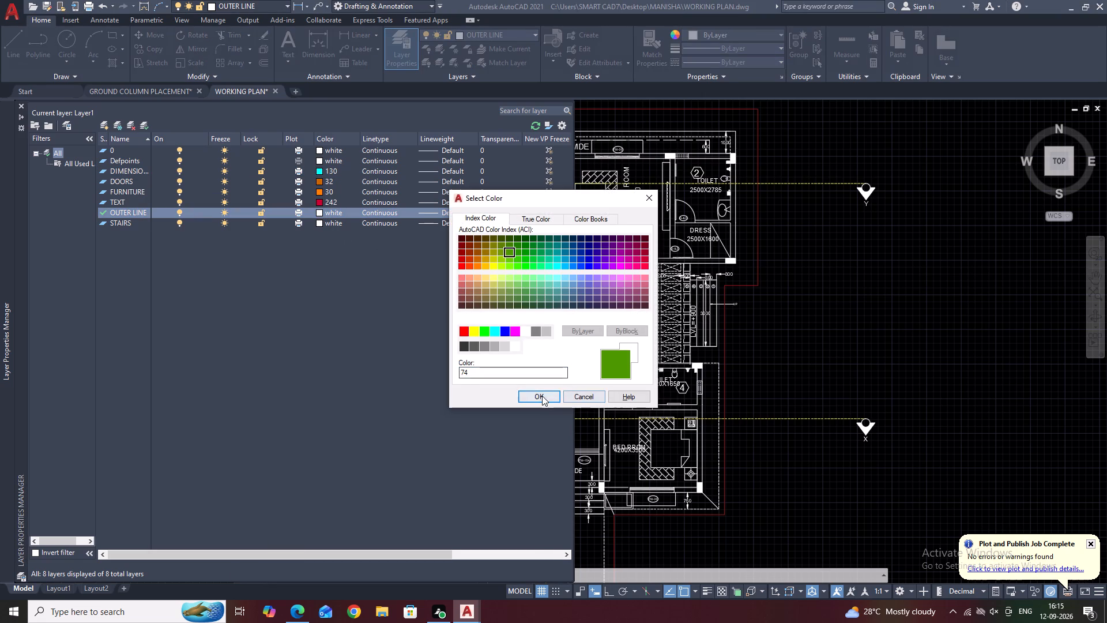
{"action": "left_click", "coordinate": [520, 265]}
{"action": "left_click", "coordinate": [541, 399]}
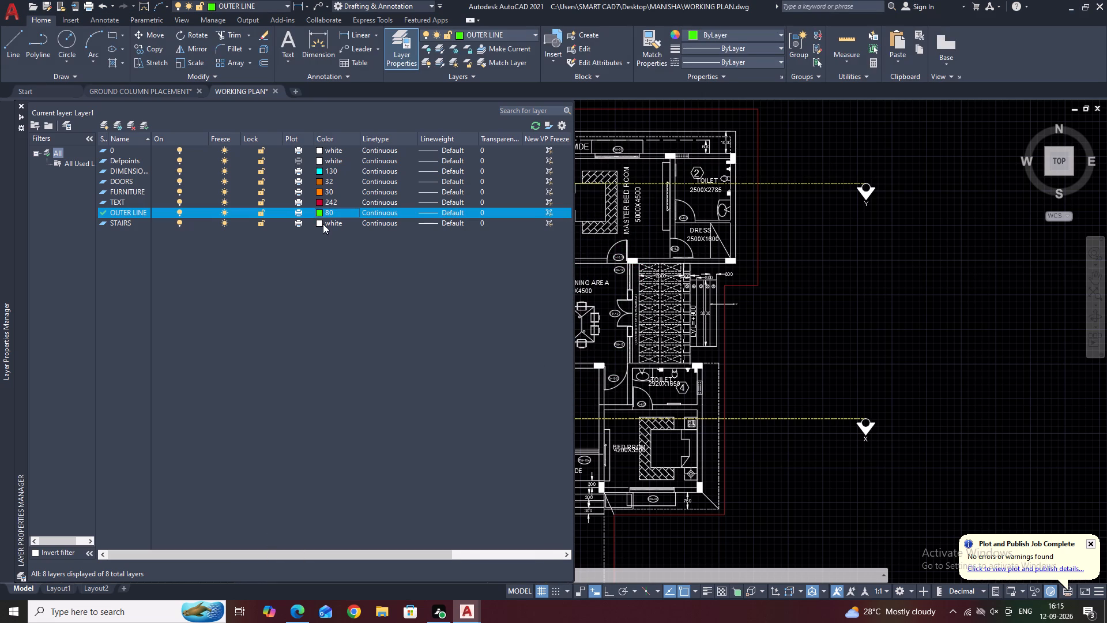
Set the STAIRS layer's colour to green, index colour 82, and close the layer settings.
{"action": "left_click", "coordinate": [319, 223]}
{"action": "left_click", "coordinate": [319, 223]}
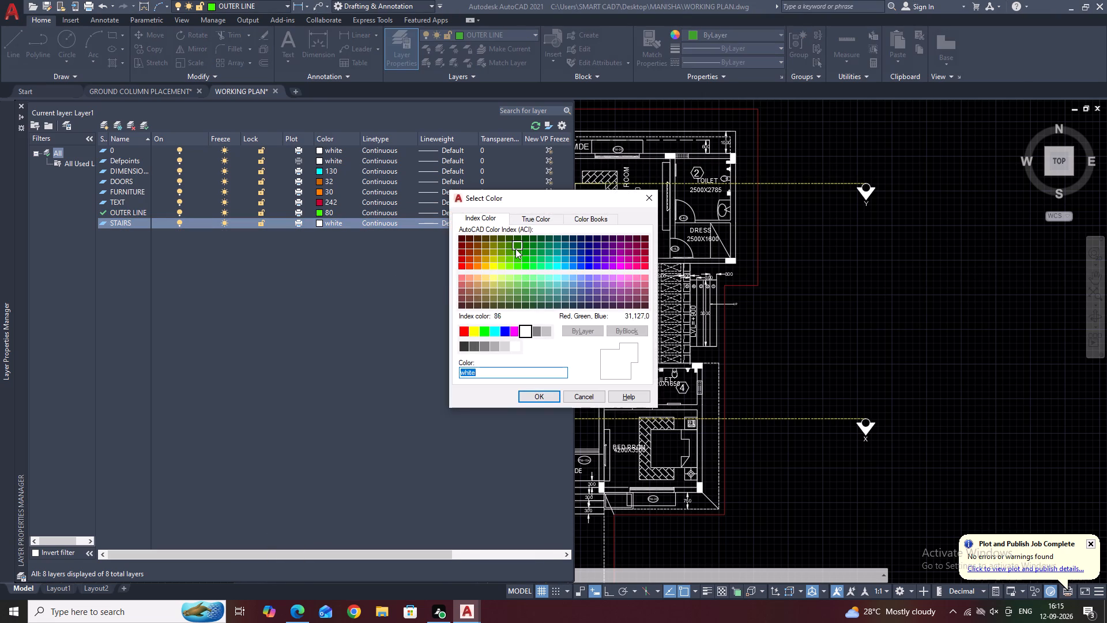
{"action": "left_click", "coordinate": [516, 264]}
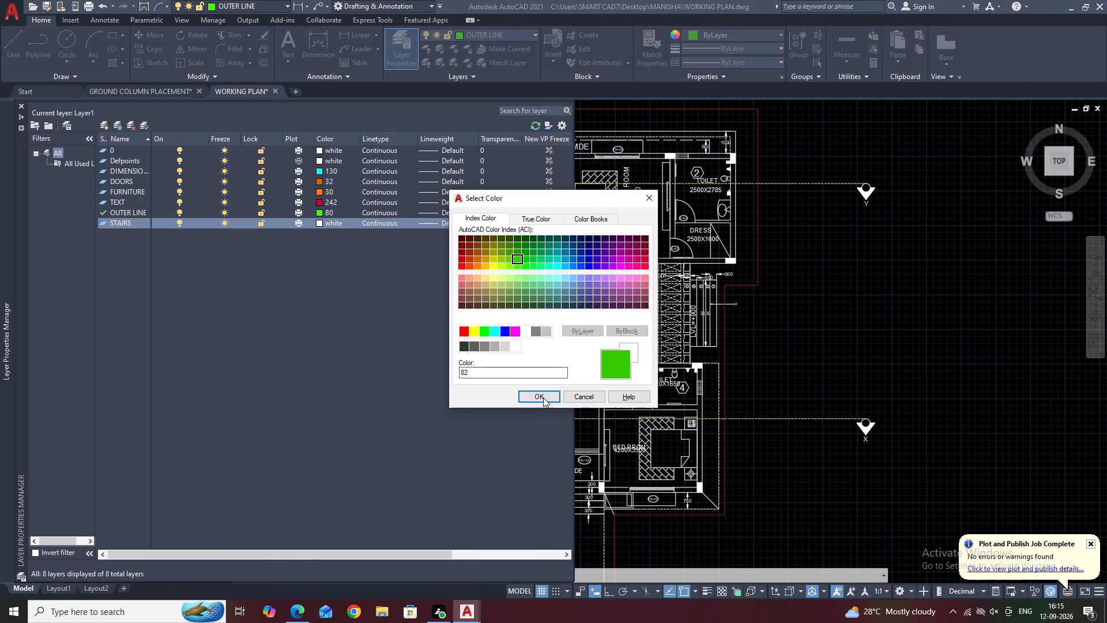
{"action": "left_click", "coordinate": [543, 397]}
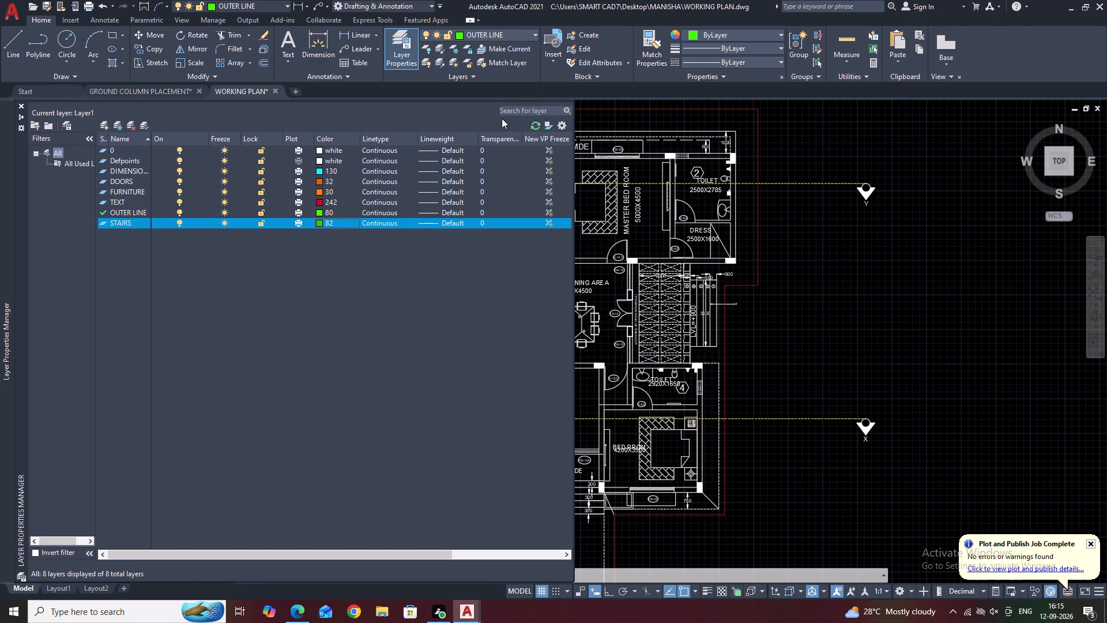
{"action": "left_click", "coordinate": [21, 102]}
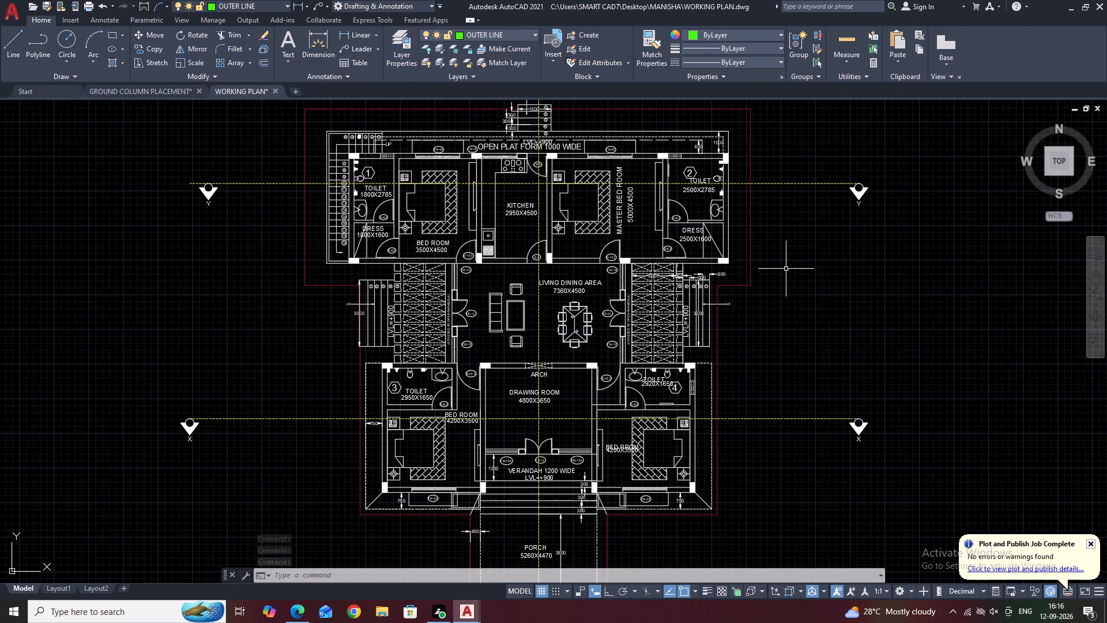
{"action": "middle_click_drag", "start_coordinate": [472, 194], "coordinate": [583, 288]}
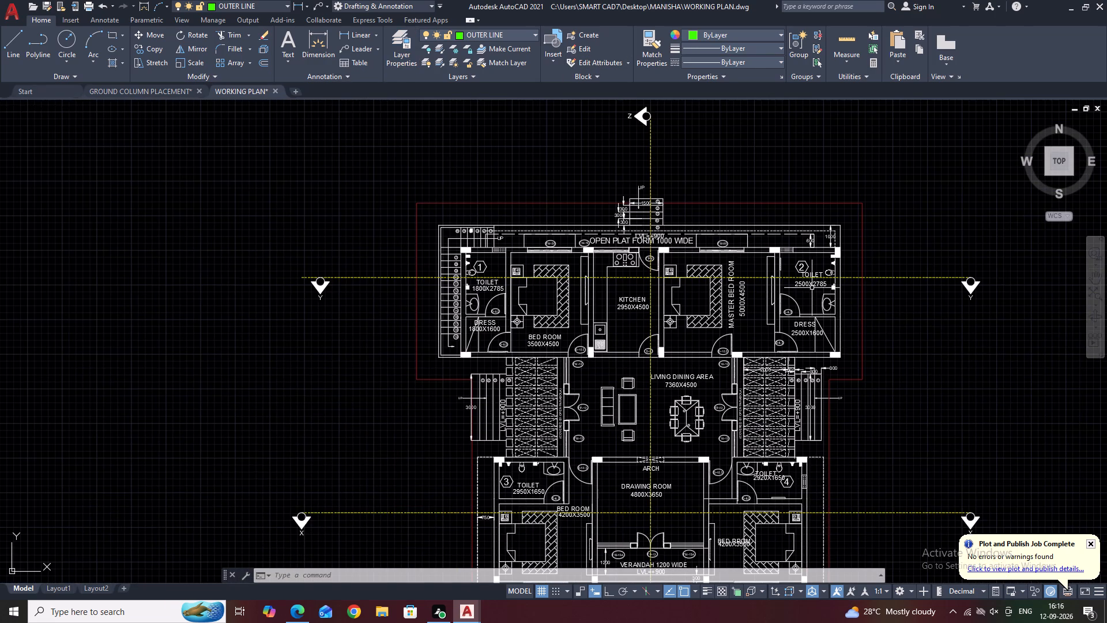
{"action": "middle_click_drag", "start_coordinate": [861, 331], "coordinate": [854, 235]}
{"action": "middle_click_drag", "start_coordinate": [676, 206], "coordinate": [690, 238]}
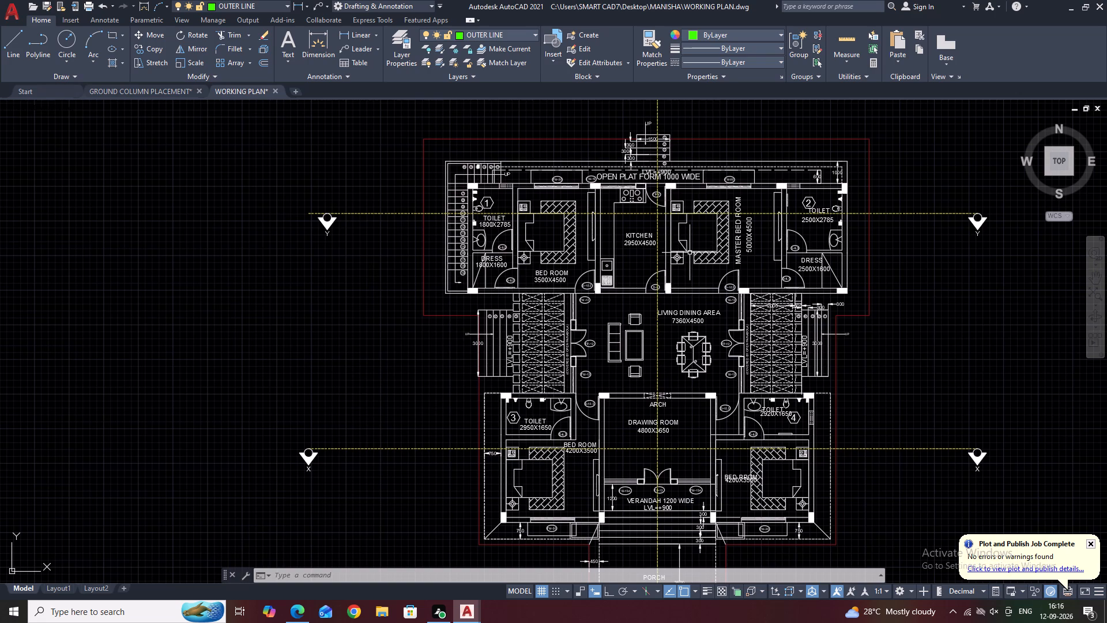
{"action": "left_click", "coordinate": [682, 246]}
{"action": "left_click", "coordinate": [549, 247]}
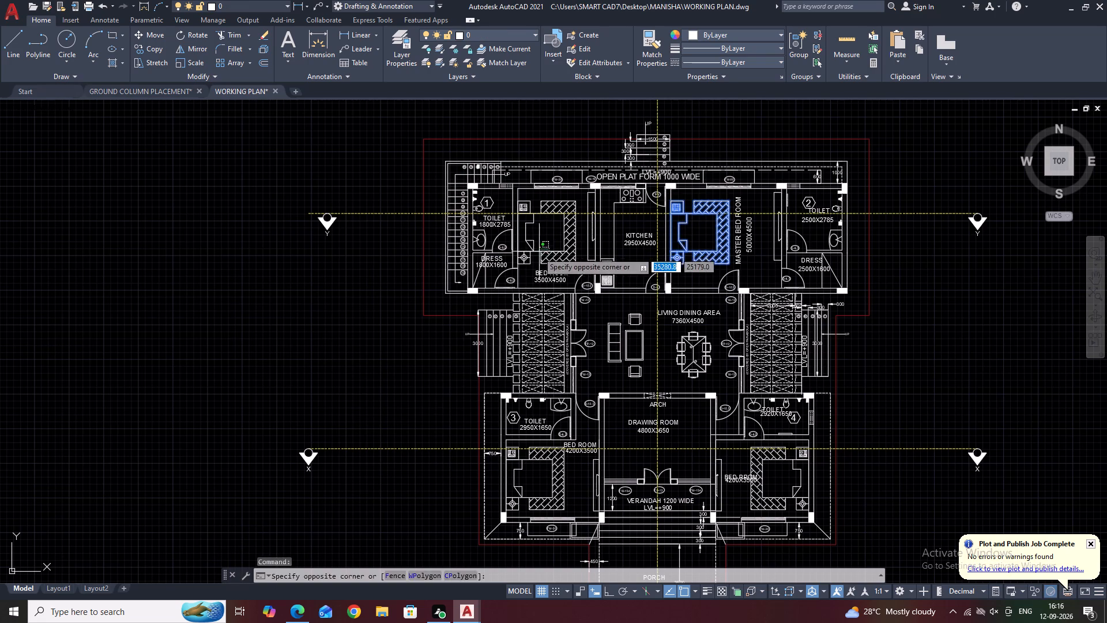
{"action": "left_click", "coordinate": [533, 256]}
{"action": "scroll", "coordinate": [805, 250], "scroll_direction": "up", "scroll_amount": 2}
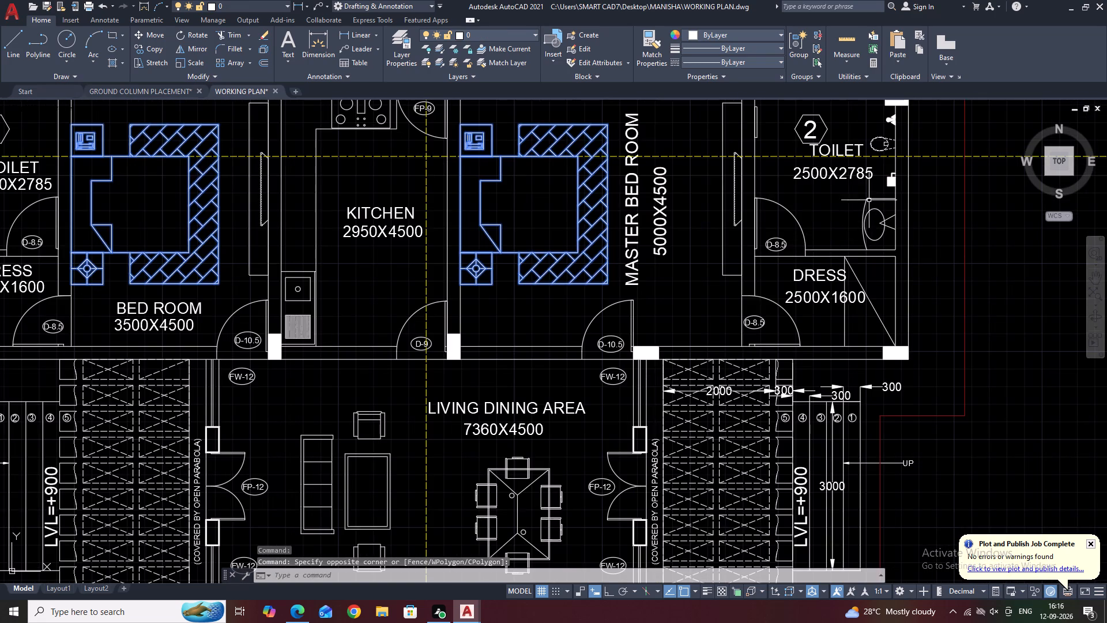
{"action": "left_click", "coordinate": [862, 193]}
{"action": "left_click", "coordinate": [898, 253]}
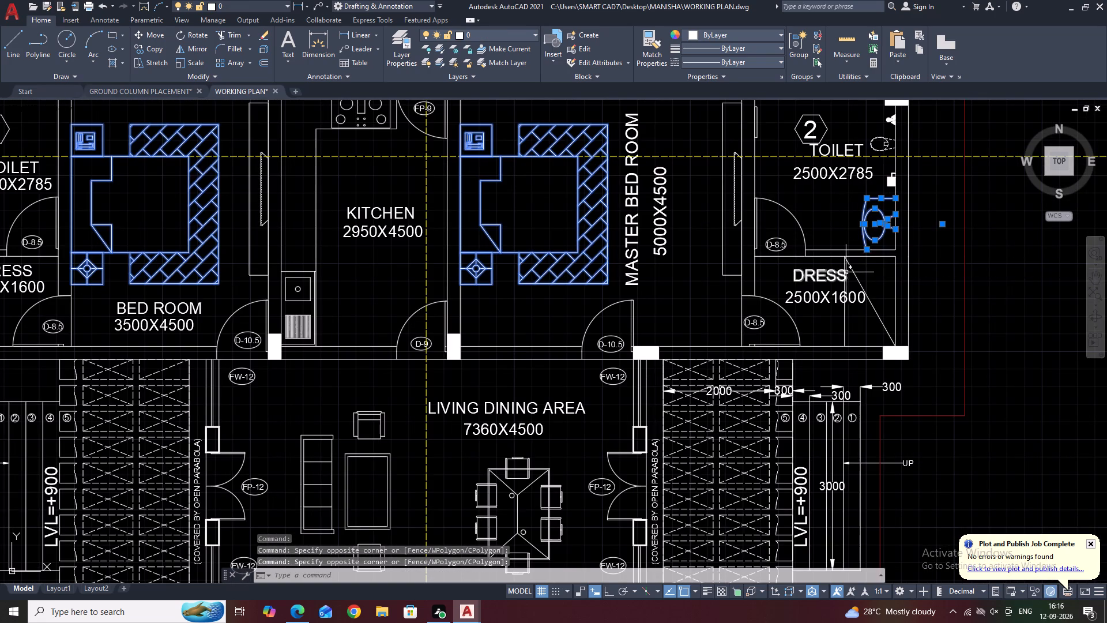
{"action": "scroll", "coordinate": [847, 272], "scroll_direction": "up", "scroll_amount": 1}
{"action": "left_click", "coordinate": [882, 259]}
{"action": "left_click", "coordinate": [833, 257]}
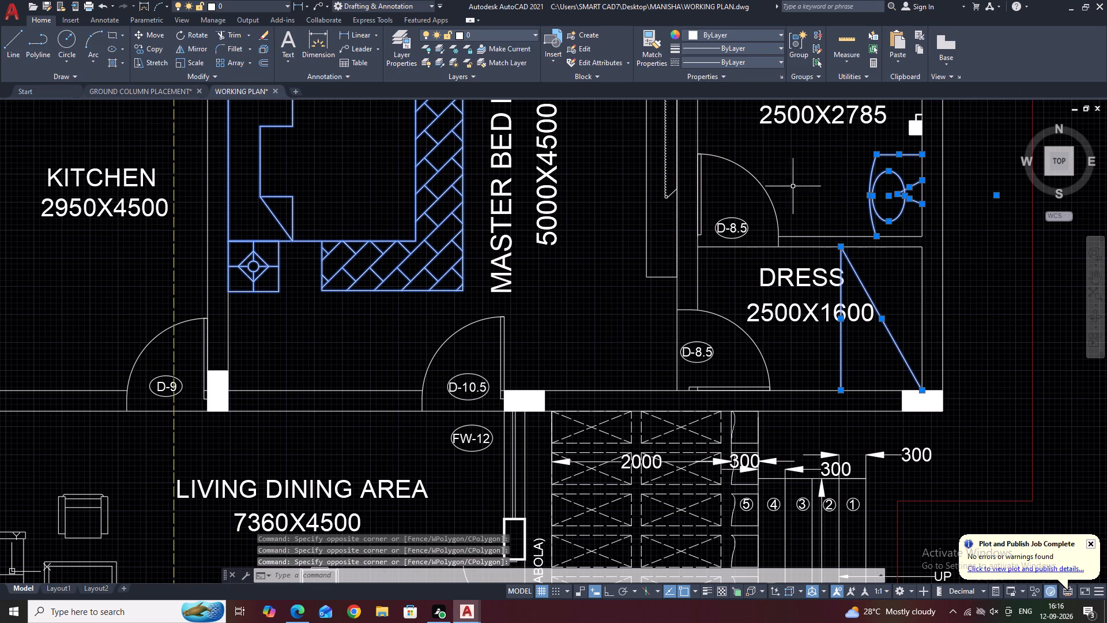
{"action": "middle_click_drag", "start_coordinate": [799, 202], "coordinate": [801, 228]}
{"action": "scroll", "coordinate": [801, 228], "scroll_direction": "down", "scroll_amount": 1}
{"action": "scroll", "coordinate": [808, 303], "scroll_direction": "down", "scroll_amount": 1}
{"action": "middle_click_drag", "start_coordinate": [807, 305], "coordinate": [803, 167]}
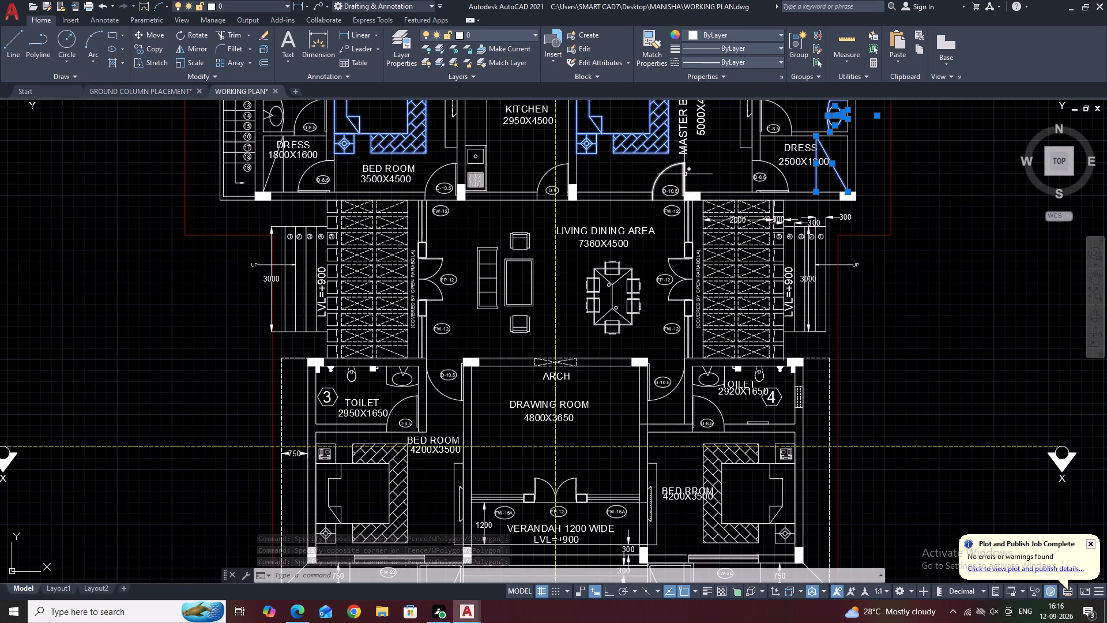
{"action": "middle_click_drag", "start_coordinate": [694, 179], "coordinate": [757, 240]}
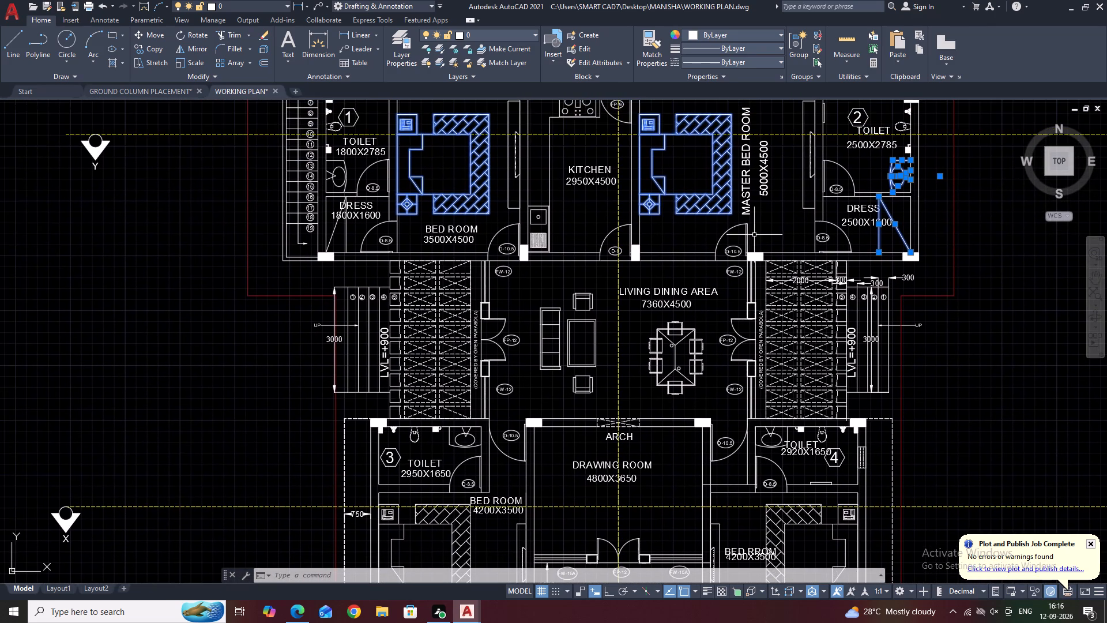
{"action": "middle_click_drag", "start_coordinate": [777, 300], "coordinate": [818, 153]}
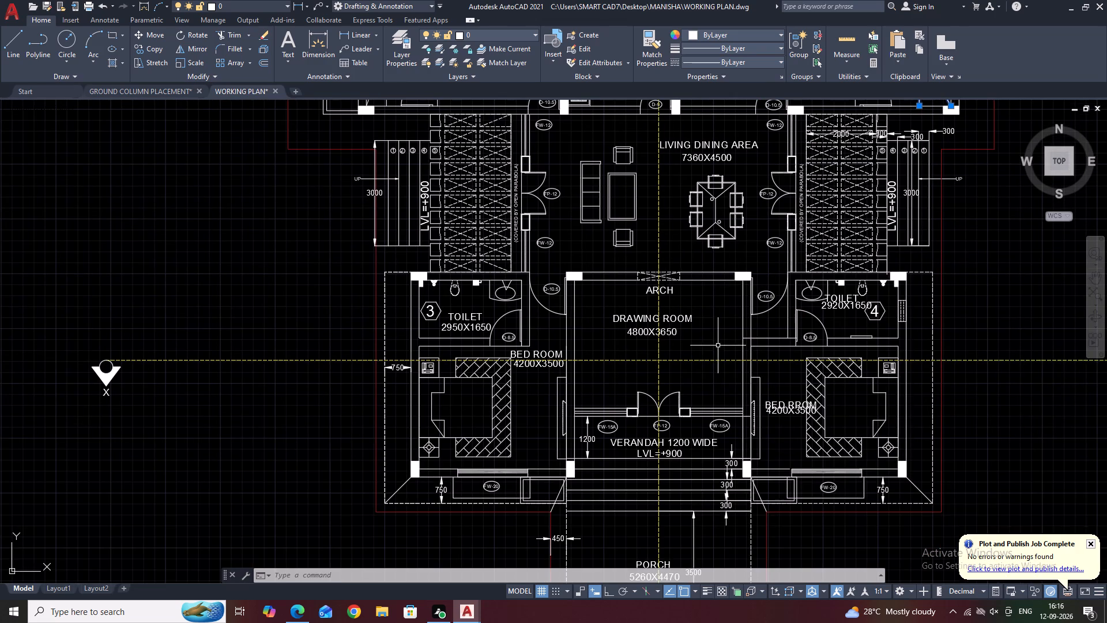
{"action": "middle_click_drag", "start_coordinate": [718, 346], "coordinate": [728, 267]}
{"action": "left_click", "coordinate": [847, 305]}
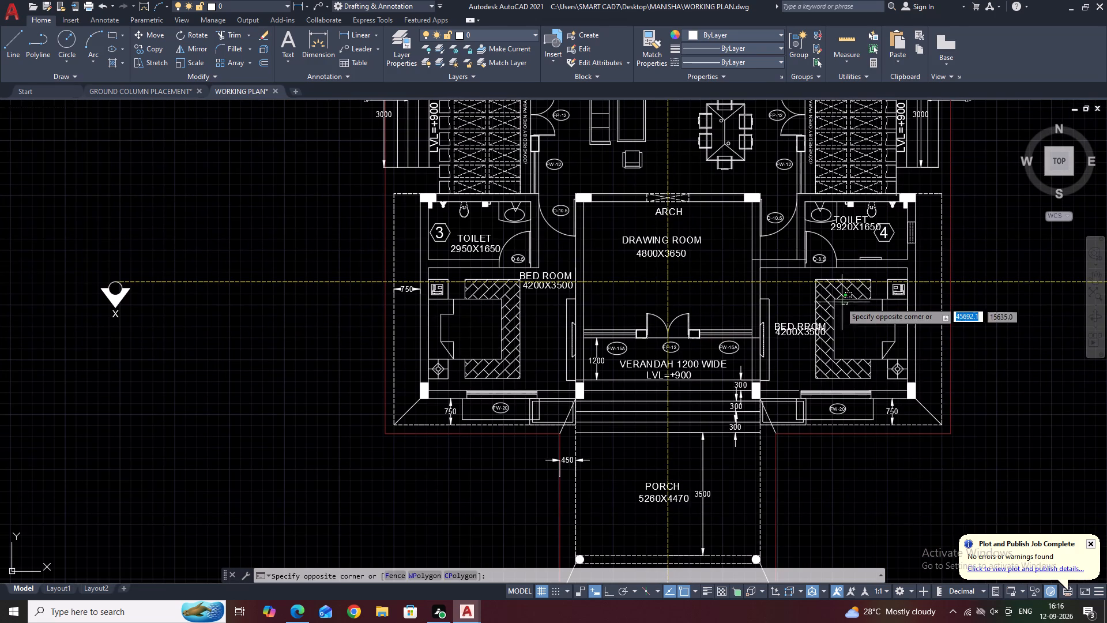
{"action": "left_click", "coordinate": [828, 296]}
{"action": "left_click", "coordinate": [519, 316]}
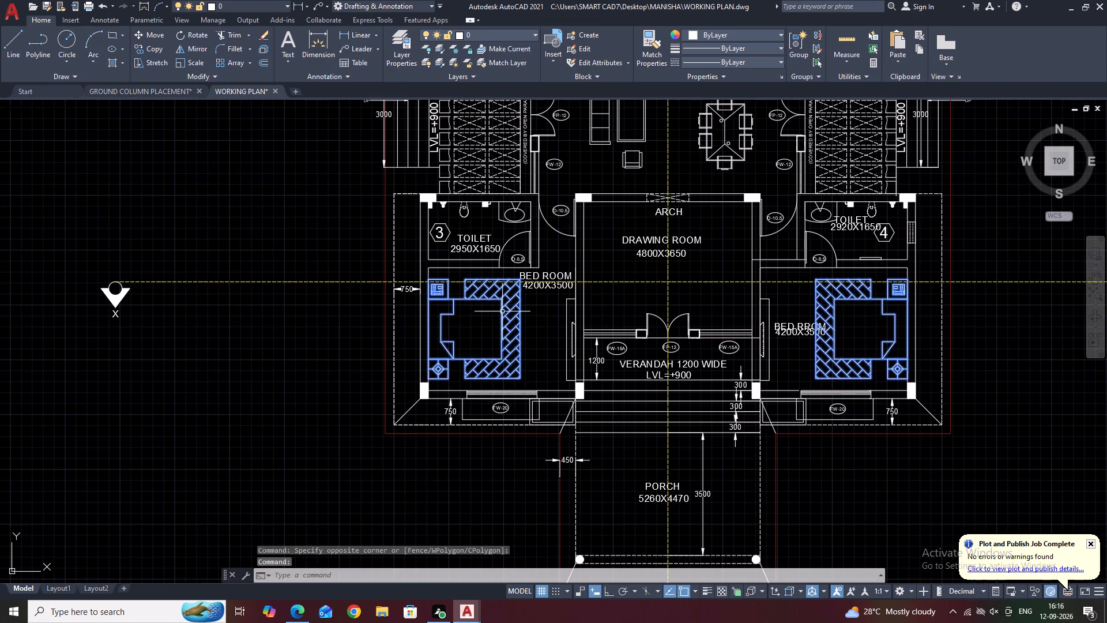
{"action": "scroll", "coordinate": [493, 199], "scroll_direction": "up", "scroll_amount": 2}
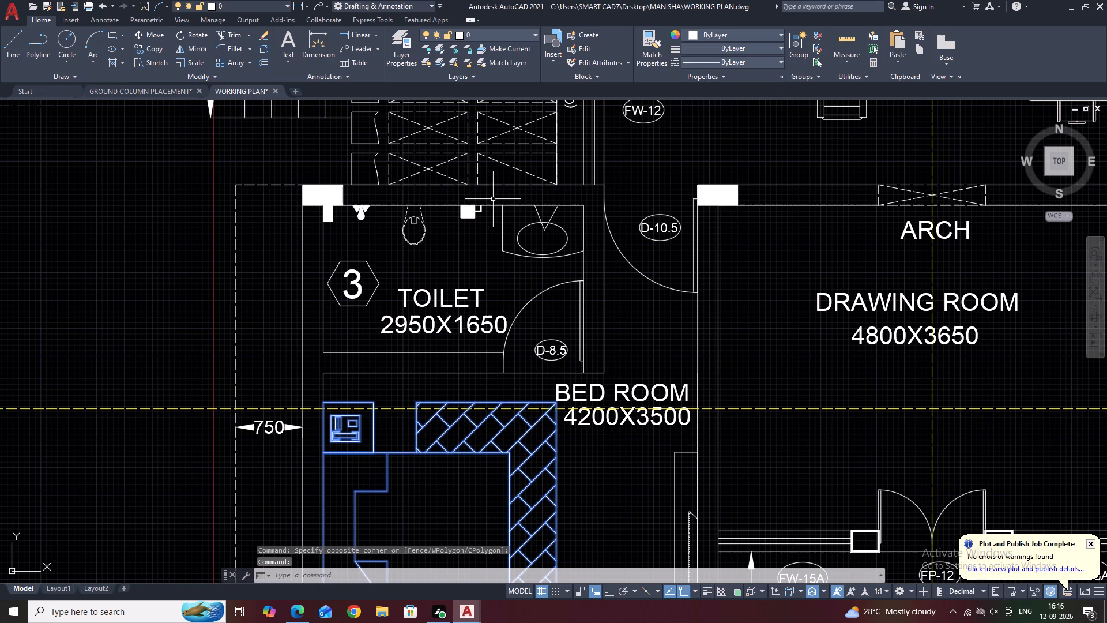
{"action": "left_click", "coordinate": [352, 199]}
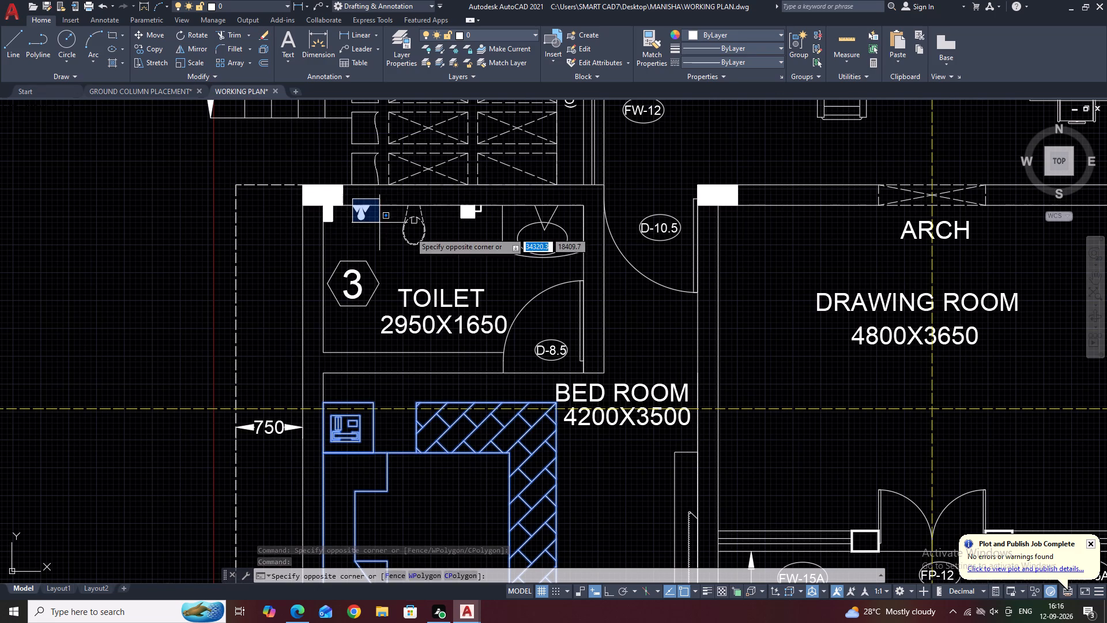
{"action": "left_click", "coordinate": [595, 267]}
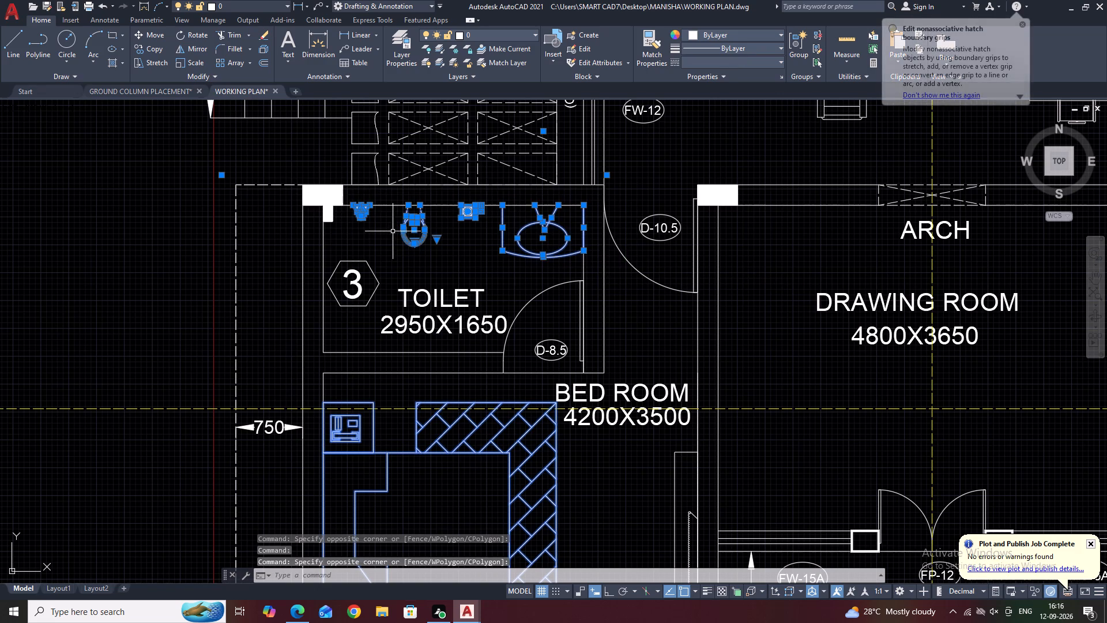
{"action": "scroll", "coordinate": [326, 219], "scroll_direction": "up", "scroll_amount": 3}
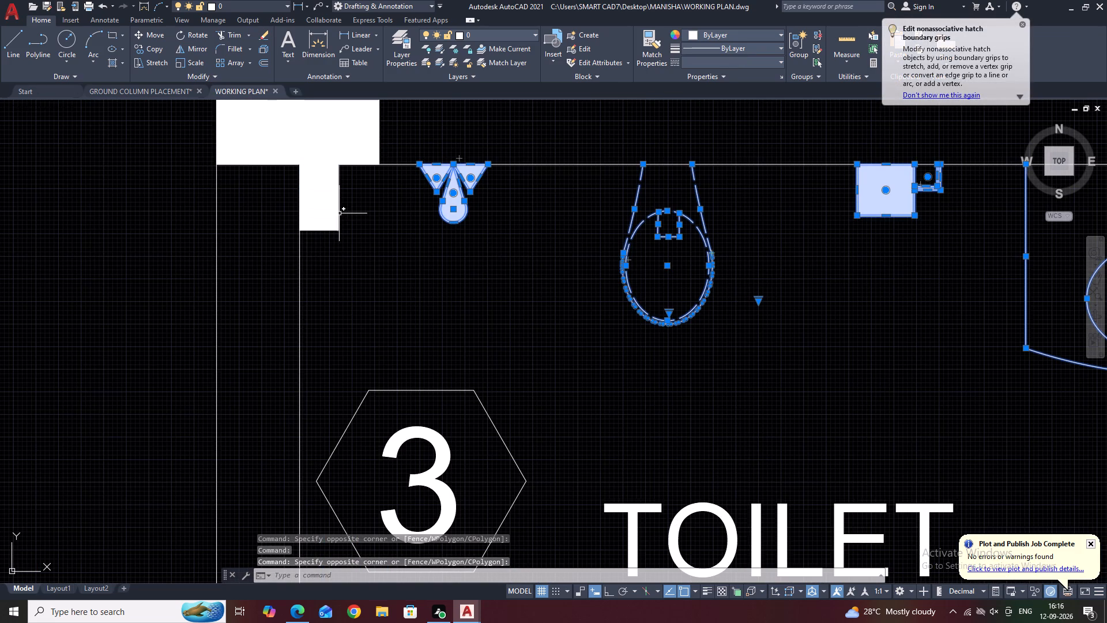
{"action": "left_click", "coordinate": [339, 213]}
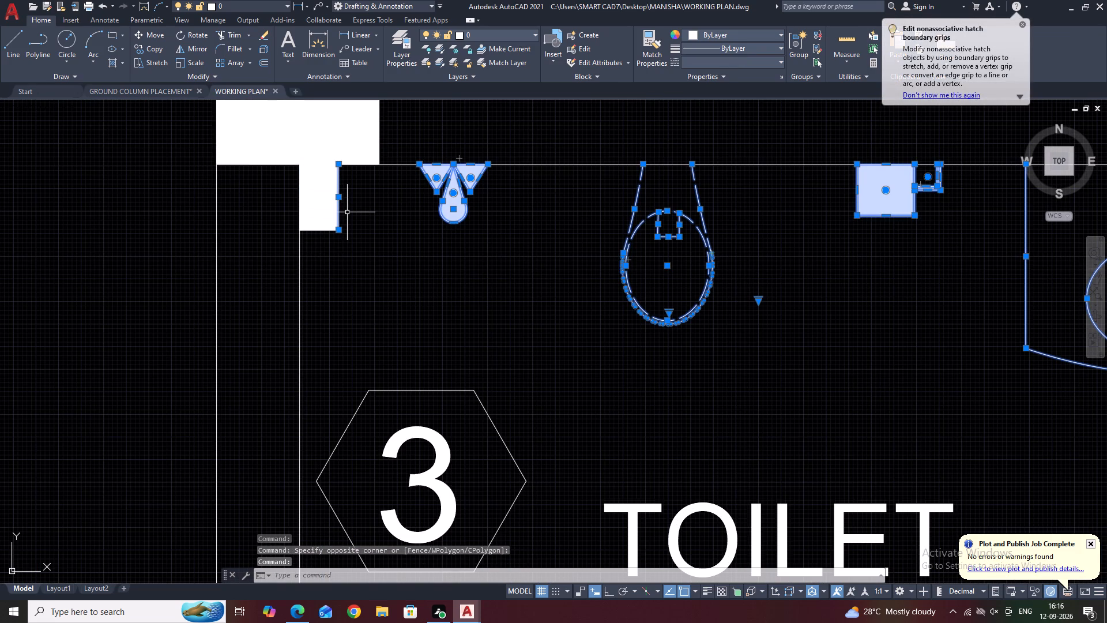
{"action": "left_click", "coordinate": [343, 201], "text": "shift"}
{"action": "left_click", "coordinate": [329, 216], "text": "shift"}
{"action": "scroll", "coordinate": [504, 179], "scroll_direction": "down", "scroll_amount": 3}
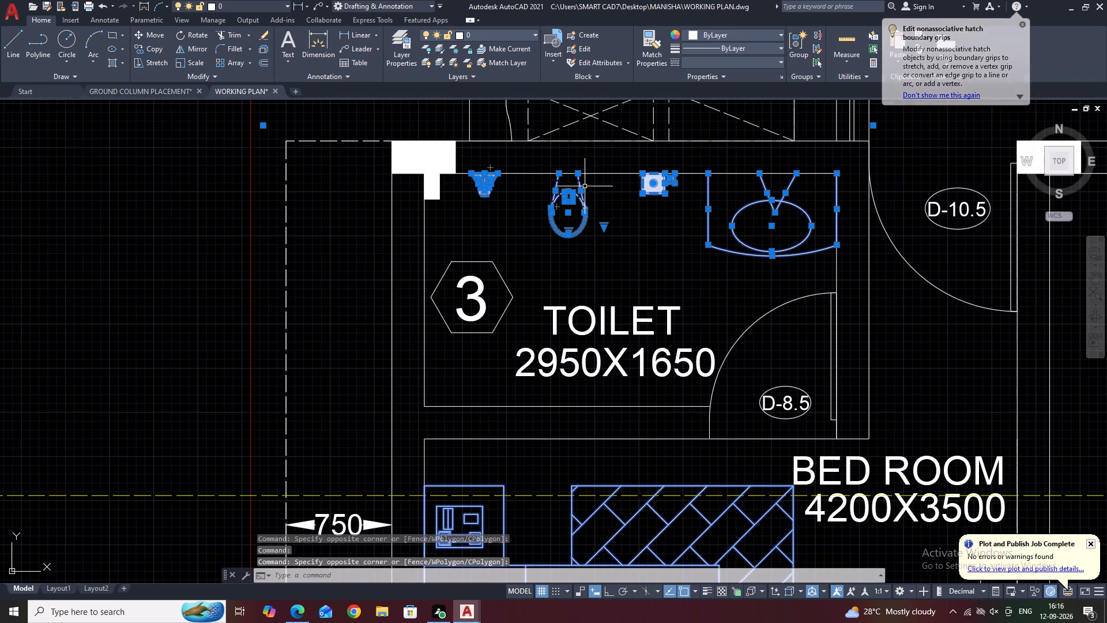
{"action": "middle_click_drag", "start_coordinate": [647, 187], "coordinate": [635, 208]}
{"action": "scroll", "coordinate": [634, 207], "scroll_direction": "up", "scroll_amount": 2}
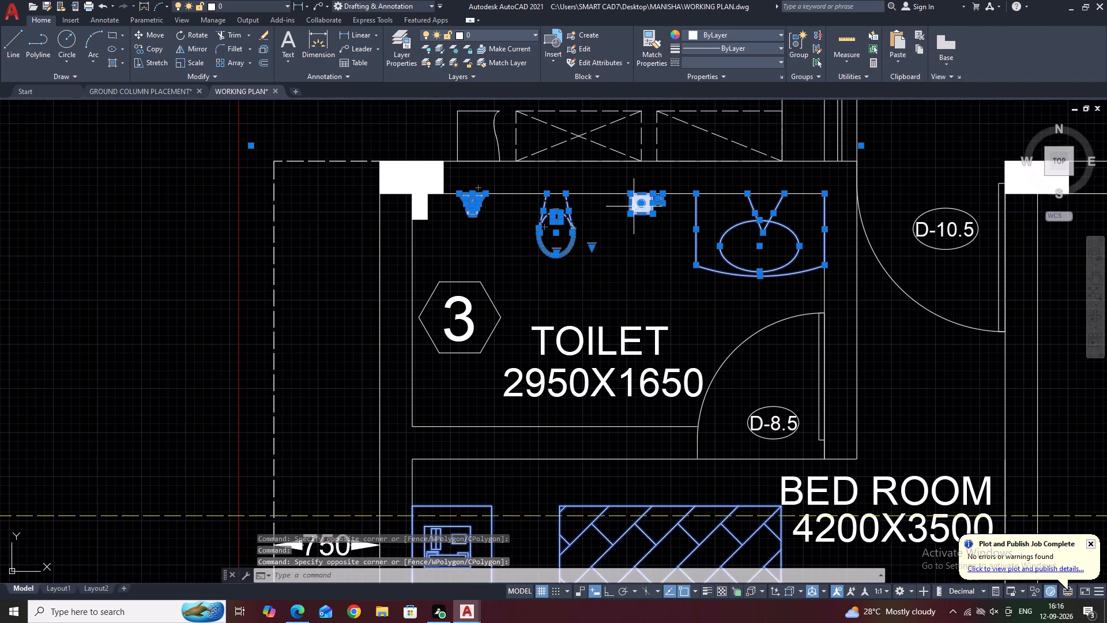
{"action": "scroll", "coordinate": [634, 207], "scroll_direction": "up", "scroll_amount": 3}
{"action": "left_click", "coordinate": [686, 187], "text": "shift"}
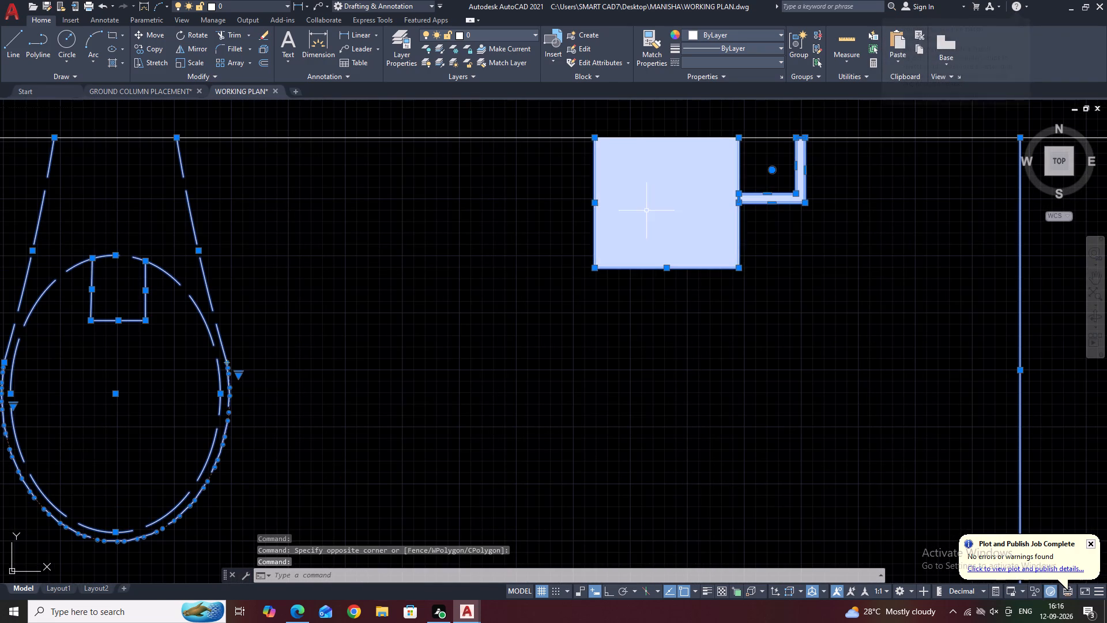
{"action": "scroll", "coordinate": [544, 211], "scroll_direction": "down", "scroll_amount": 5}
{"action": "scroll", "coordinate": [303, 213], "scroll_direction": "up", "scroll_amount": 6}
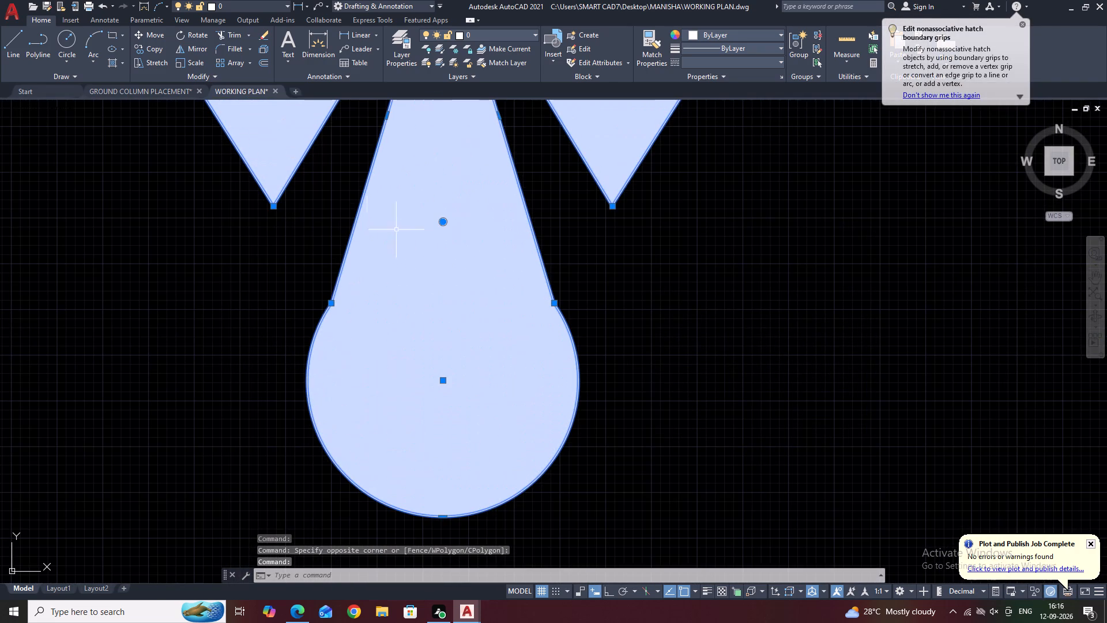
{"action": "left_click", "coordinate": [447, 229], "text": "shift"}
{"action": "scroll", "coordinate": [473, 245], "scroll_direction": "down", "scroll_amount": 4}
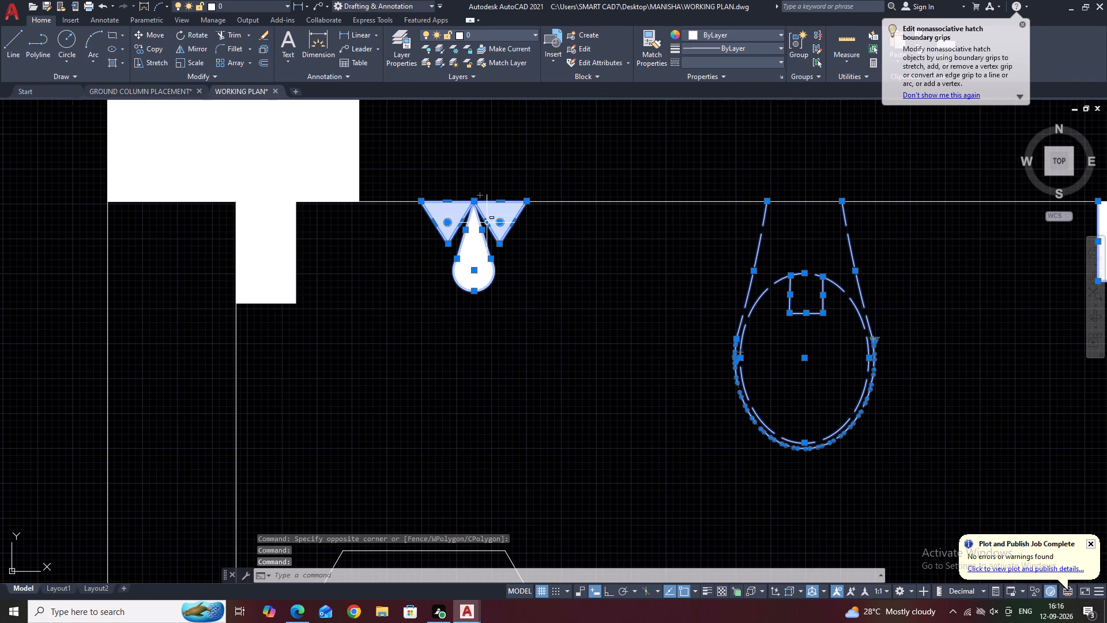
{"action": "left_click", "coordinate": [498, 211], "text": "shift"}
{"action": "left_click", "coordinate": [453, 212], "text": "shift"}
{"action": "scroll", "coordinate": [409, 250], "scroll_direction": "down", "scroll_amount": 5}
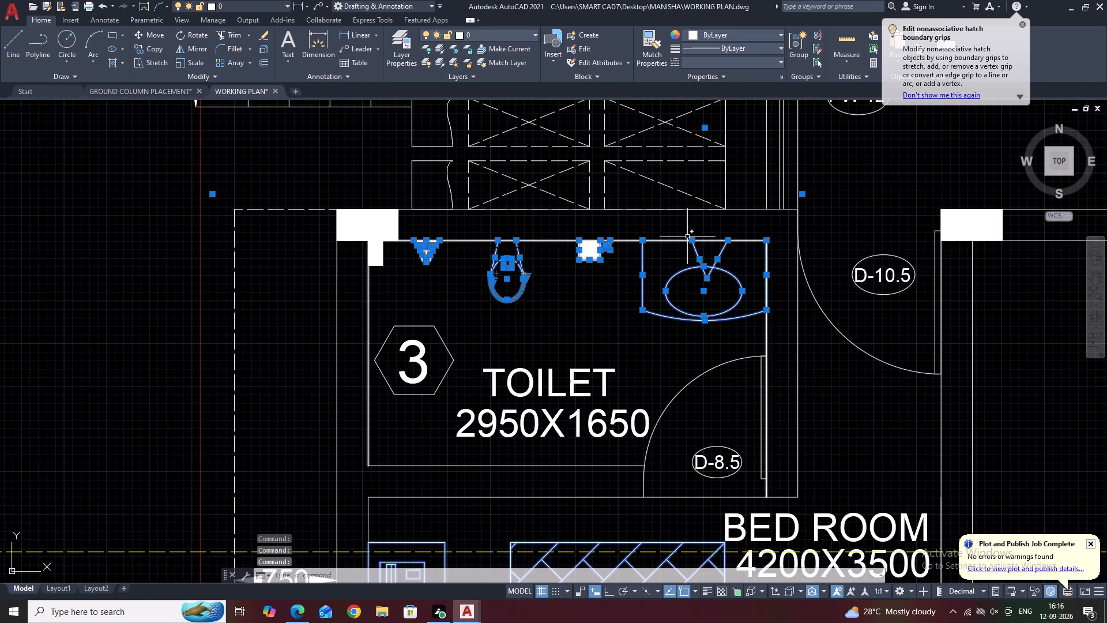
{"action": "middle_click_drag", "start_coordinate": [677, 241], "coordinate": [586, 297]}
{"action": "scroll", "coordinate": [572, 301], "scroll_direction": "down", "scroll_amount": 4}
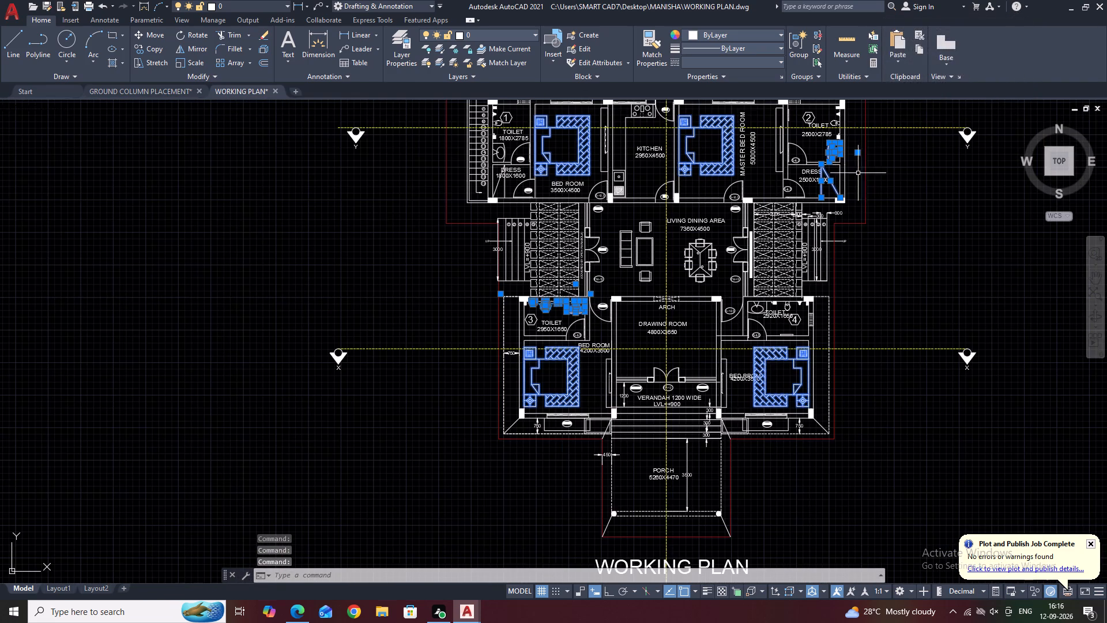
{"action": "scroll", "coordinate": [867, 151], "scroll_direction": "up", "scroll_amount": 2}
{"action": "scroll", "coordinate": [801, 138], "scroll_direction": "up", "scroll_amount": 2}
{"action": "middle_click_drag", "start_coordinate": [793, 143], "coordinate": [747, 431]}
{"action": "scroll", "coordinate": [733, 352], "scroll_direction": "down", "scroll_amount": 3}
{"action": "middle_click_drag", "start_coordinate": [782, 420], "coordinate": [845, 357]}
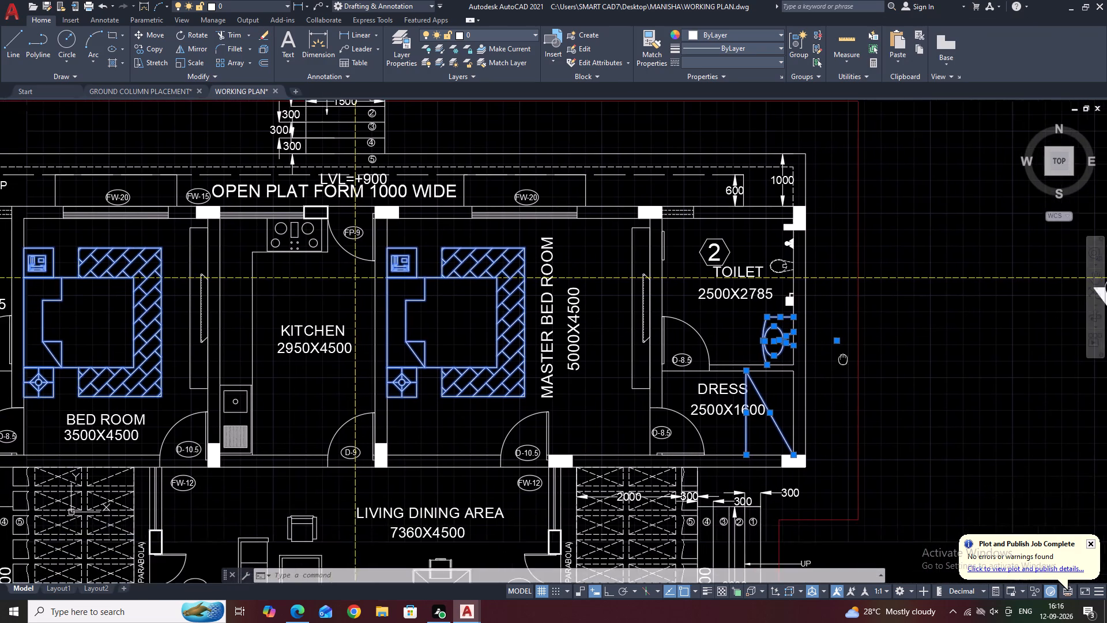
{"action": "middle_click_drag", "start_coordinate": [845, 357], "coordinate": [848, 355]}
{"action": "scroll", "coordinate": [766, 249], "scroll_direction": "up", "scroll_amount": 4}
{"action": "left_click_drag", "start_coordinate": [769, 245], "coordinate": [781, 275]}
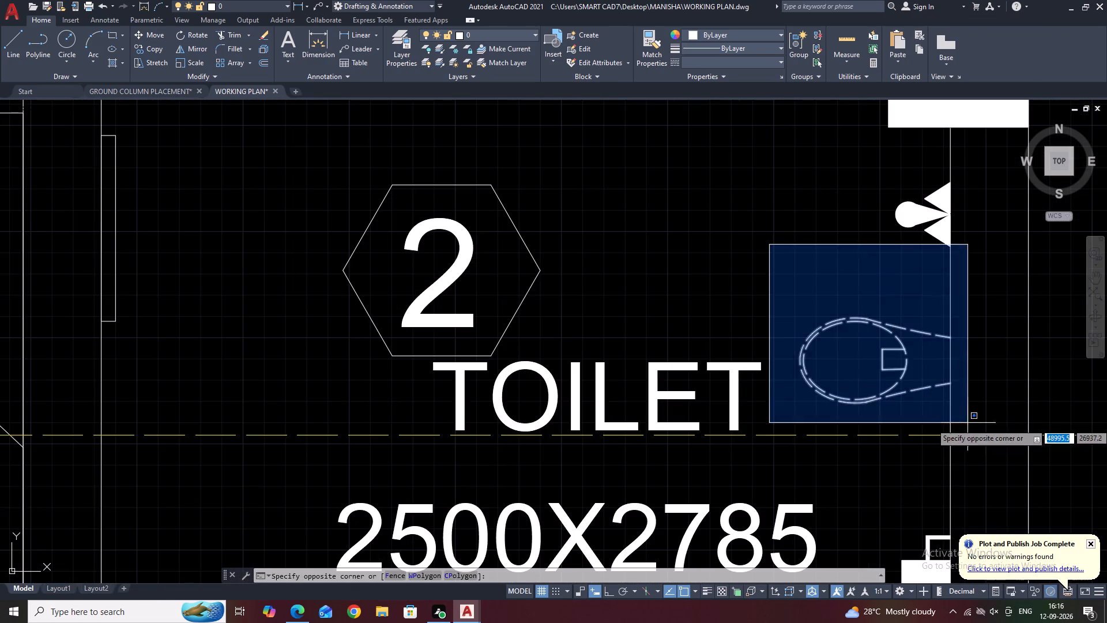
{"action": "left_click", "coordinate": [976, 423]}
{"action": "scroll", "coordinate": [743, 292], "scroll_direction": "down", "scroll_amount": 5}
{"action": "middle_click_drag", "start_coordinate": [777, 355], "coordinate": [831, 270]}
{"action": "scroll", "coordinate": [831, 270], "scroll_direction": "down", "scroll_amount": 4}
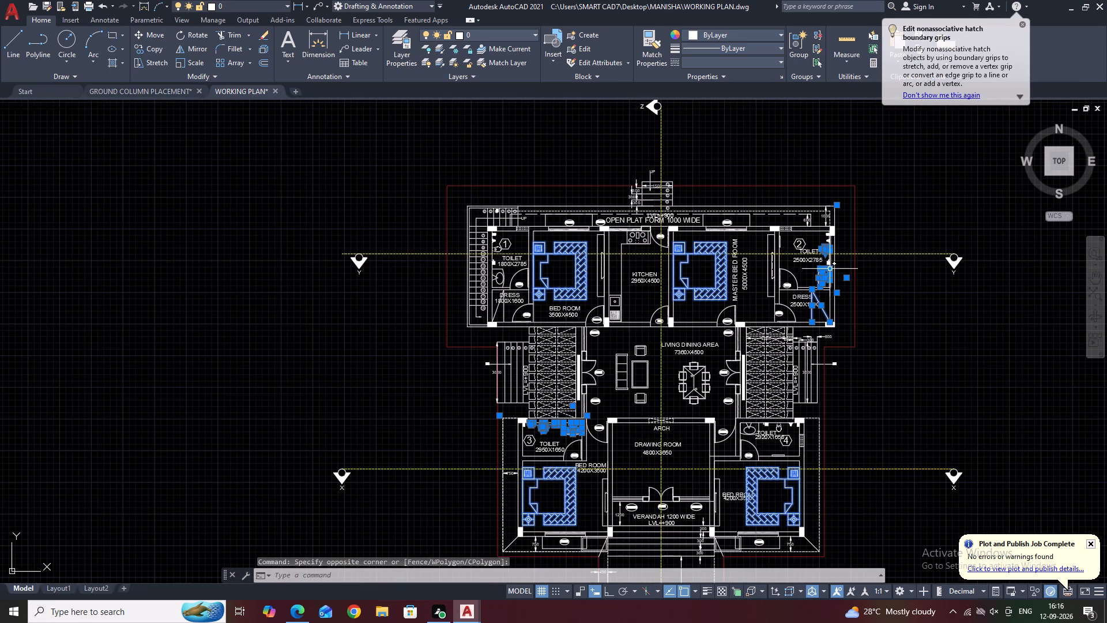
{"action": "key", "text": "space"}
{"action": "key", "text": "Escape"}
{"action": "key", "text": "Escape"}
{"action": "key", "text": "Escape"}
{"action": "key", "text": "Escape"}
Select the bed set and the wall wardrobe with TV unit in the 3500X4500 bed room.
{"action": "scroll", "coordinate": [586, 276], "scroll_direction": "up", "scroll_amount": 1}
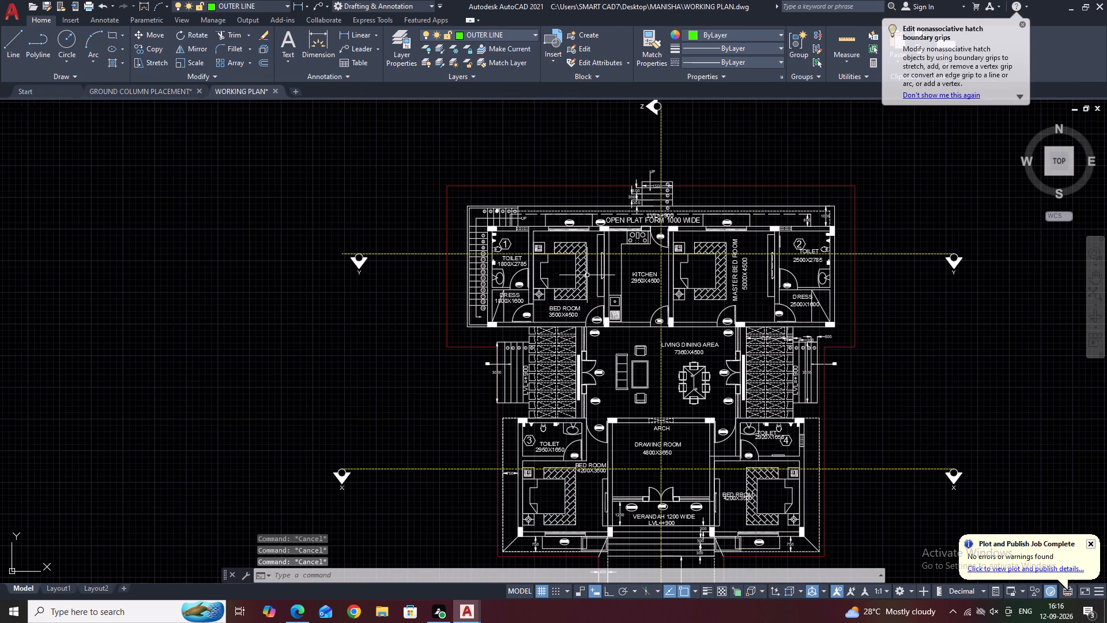
{"action": "scroll", "coordinate": [587, 275], "scroll_direction": "up", "scroll_amount": 1}
{"action": "left_click", "coordinate": [583, 271]}
{"action": "left_click", "coordinate": [609, 170]}
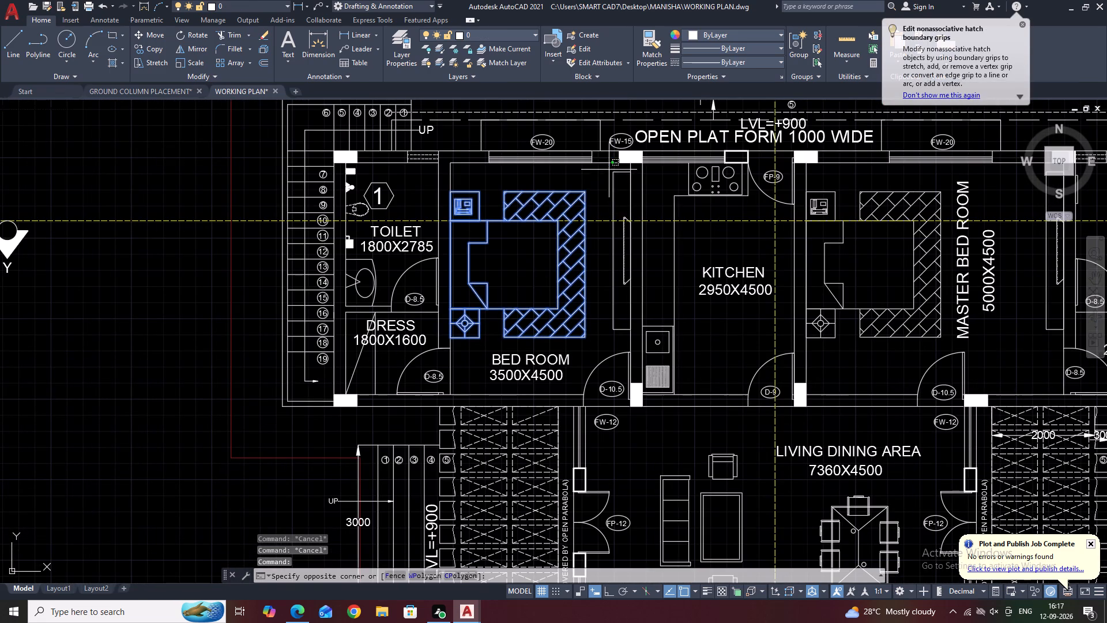
{"action": "left_click", "coordinate": [641, 337]}
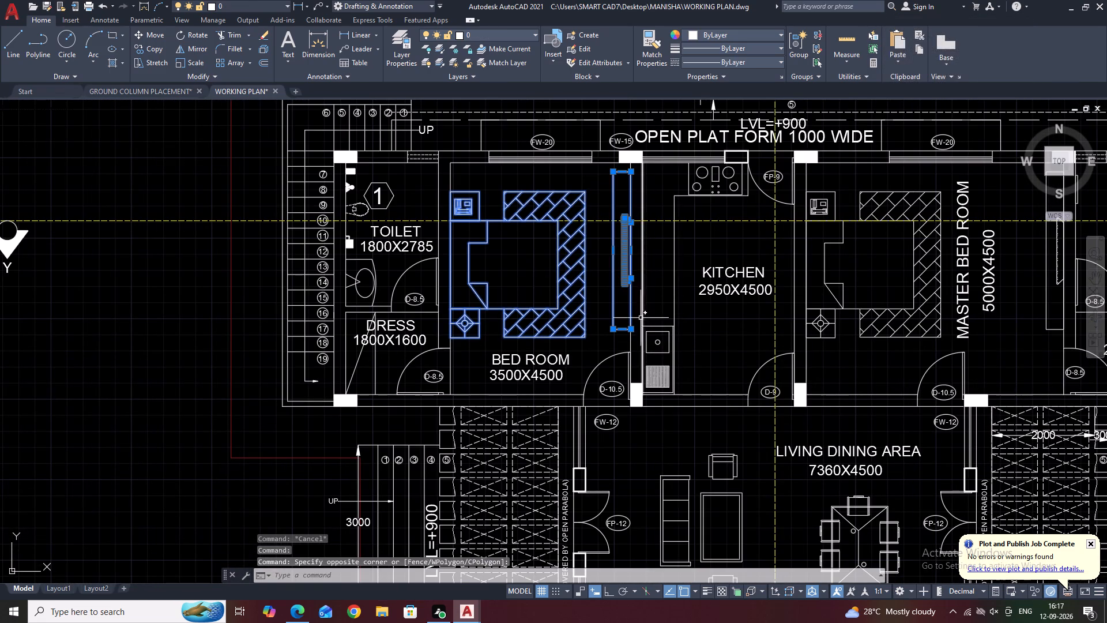
Add the kitchen's sink unit and the four-burner stove to the furniture selection.
{"action": "left_click", "coordinate": [641, 318]}
{"action": "left_click", "coordinate": [676, 396]}
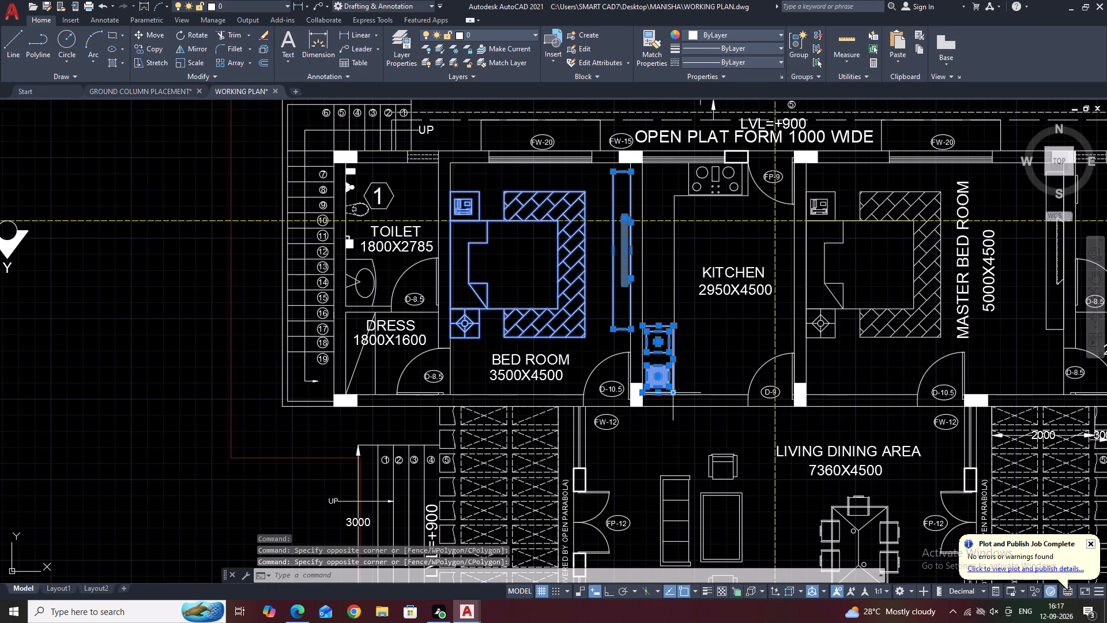
{"action": "scroll", "coordinate": [722, 179], "scroll_direction": "up", "scroll_amount": 3}
{"action": "middle_click_drag", "start_coordinate": [642, 175], "coordinate": [686, 316]}
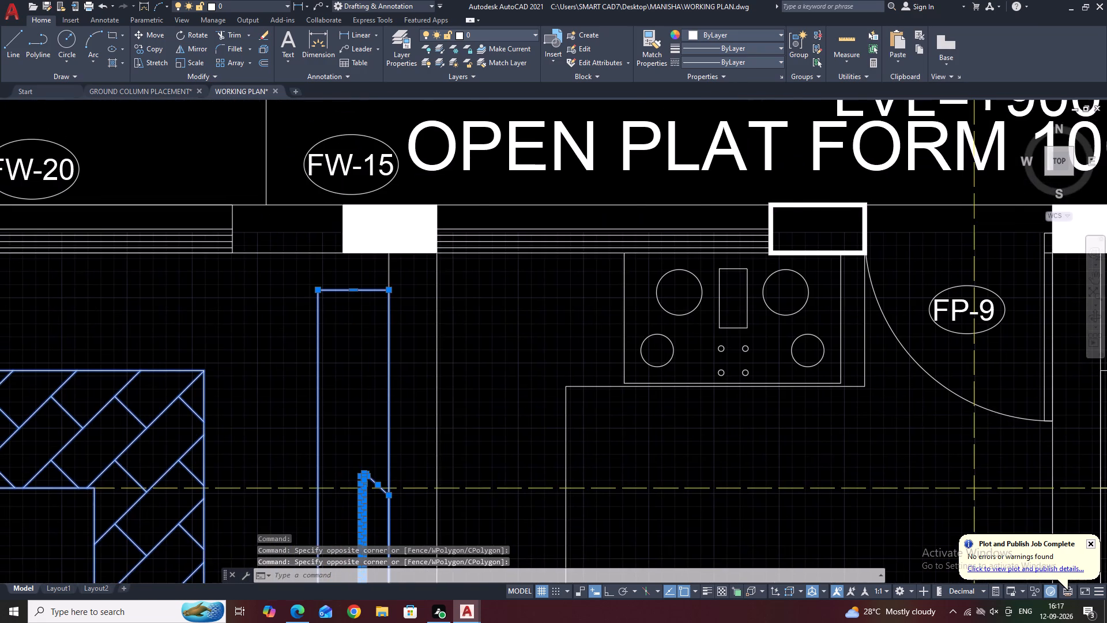
{"action": "scroll", "coordinate": [619, 250], "scroll_direction": "up", "scroll_amount": 2}
{"action": "left_click", "coordinate": [618, 249]}
{"action": "scroll", "coordinate": [639, 295], "scroll_direction": "down", "scroll_amount": 4}
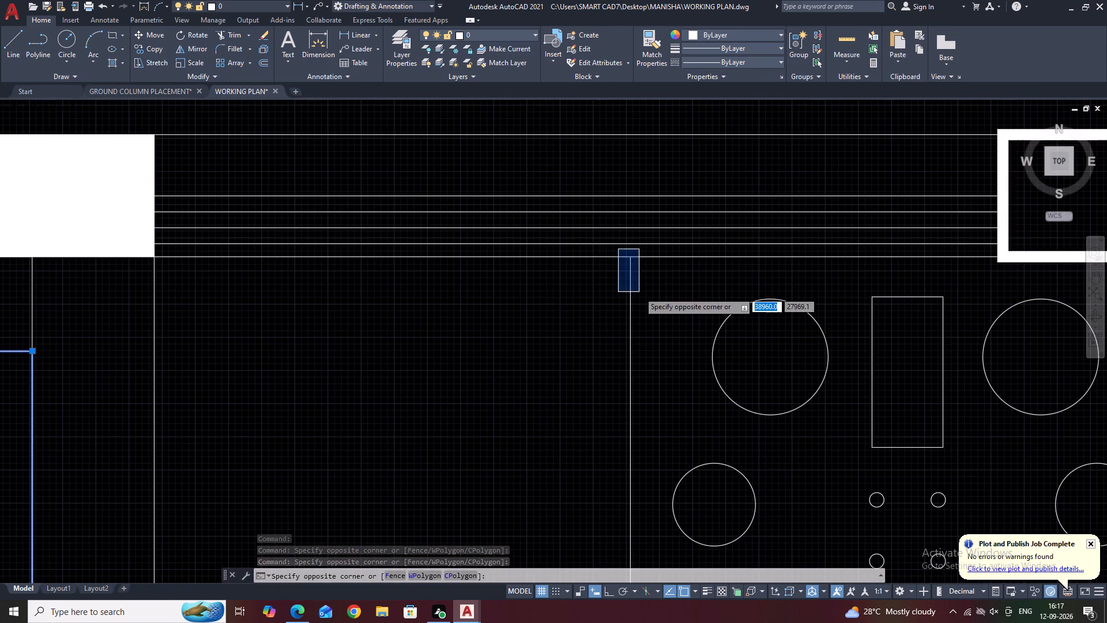
{"action": "scroll", "coordinate": [640, 301], "scroll_direction": "down", "scroll_amount": 1}
{"action": "left_click", "coordinate": [866, 416]}
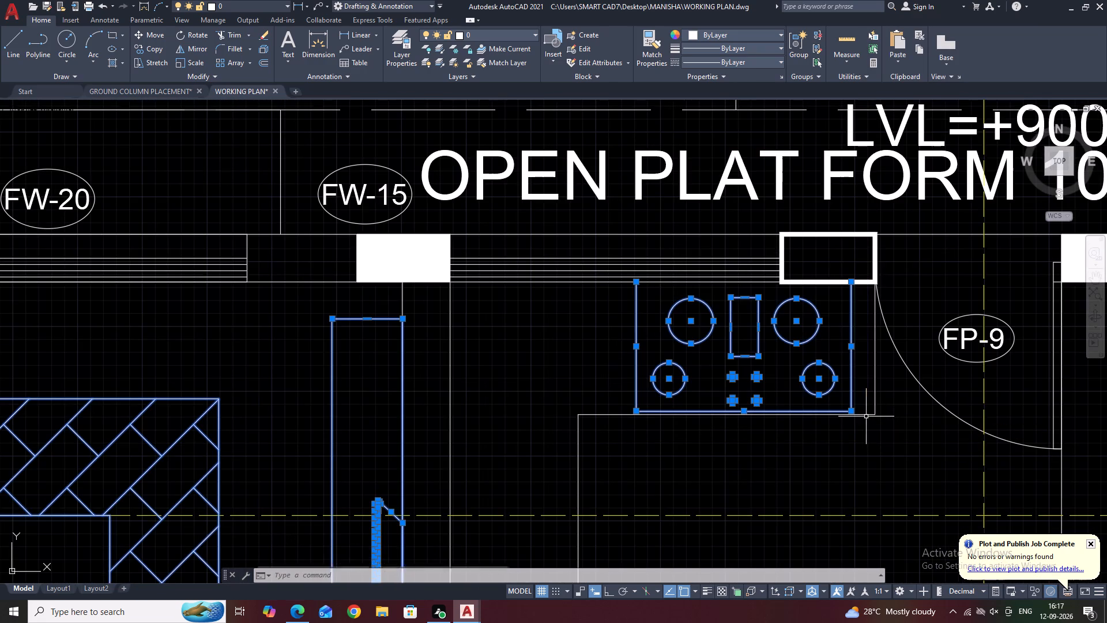
Add the master bed room's bed set and its wardrobe with TV unit to the selection.
{"action": "scroll", "coordinate": [699, 242], "scroll_direction": "down", "scroll_amount": 3}
{"action": "scroll", "coordinate": [800, 288], "scroll_direction": "up", "scroll_amount": 2}
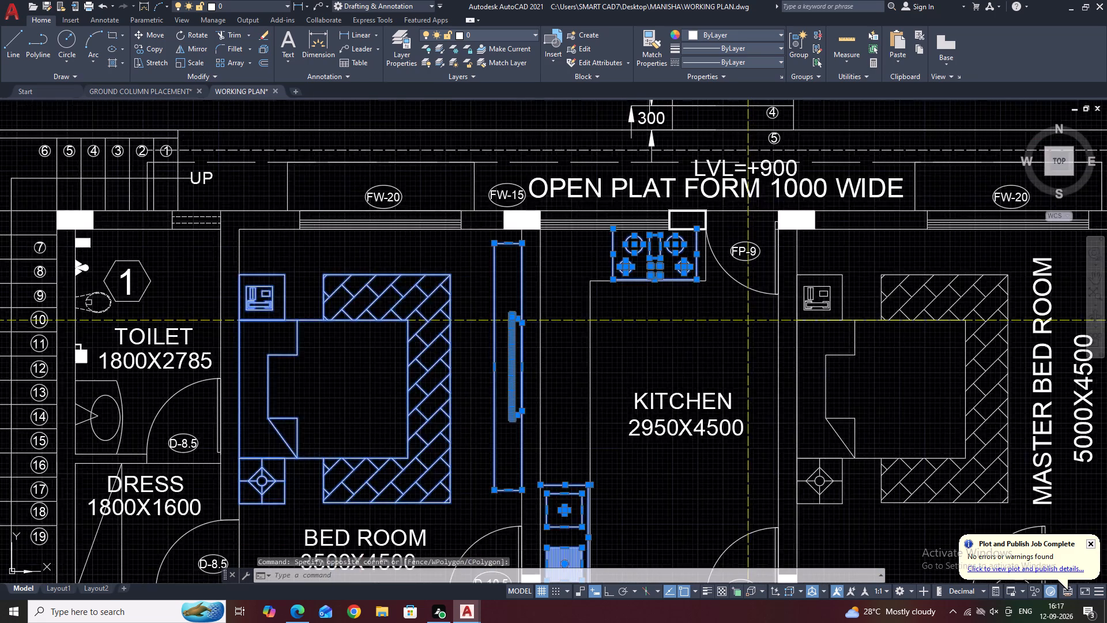
{"action": "left_click", "coordinate": [876, 246]}
{"action": "left_click", "coordinate": [827, 302]}
{"action": "scroll", "coordinate": [789, 260], "scroll_direction": "down", "scroll_amount": 4}
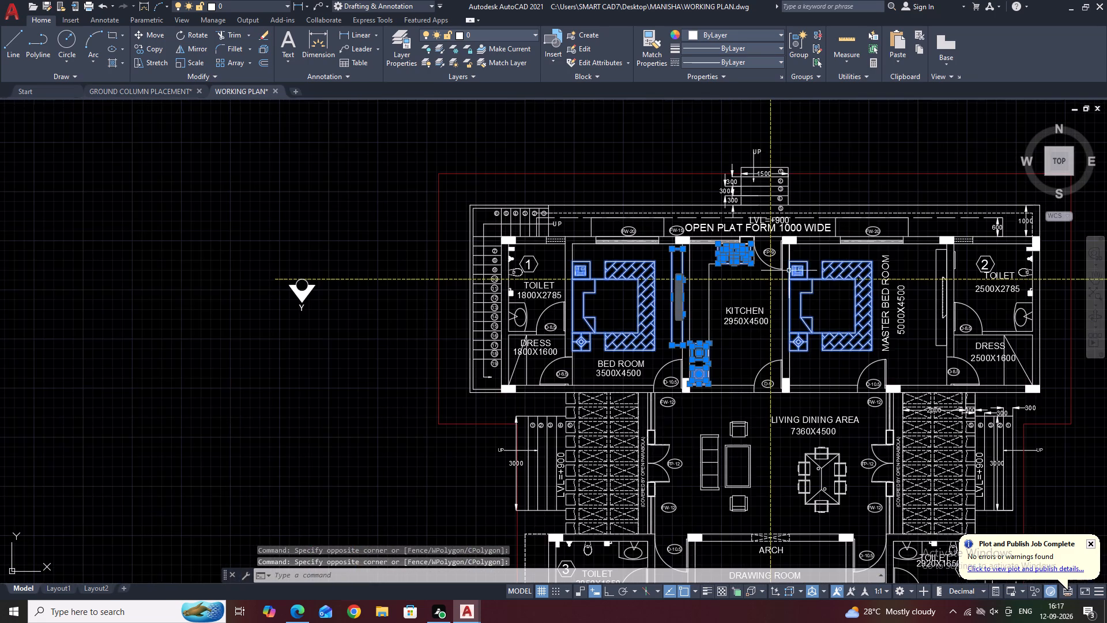
{"action": "middle_click_drag", "start_coordinate": [737, 375], "coordinate": [620, 305]}
{"action": "scroll", "coordinate": [856, 243], "scroll_direction": "up", "scroll_amount": 3}
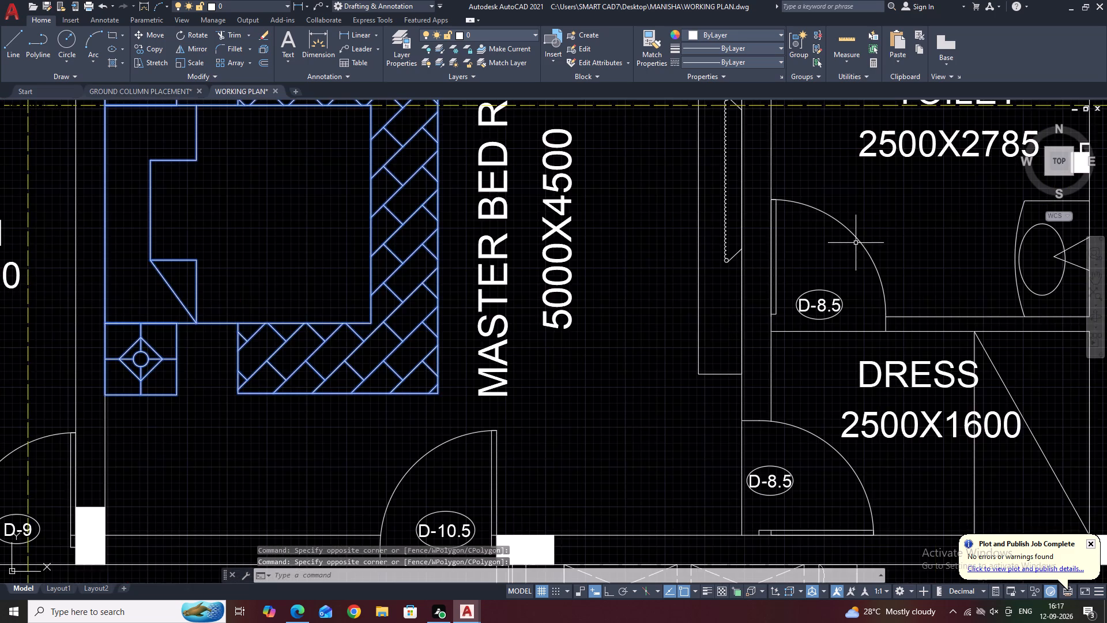
{"action": "scroll", "coordinate": [777, 190], "scroll_direction": "down", "scroll_amount": 3}
{"action": "scroll", "coordinate": [751, 145], "scroll_direction": "up", "scroll_amount": 3}
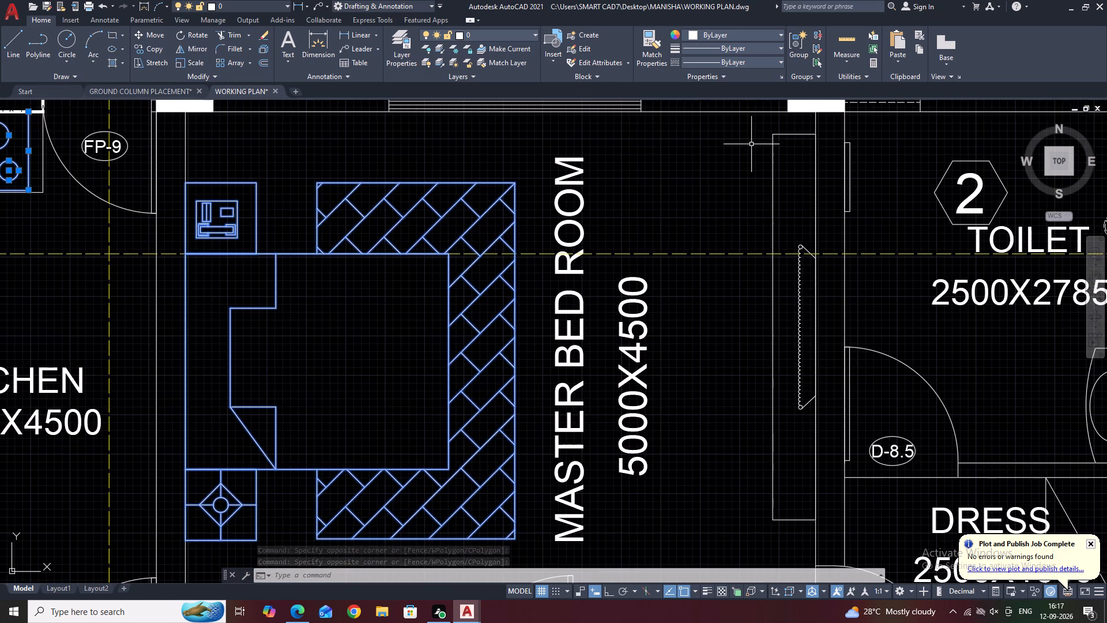
{"action": "left_click", "coordinate": [750, 124]}
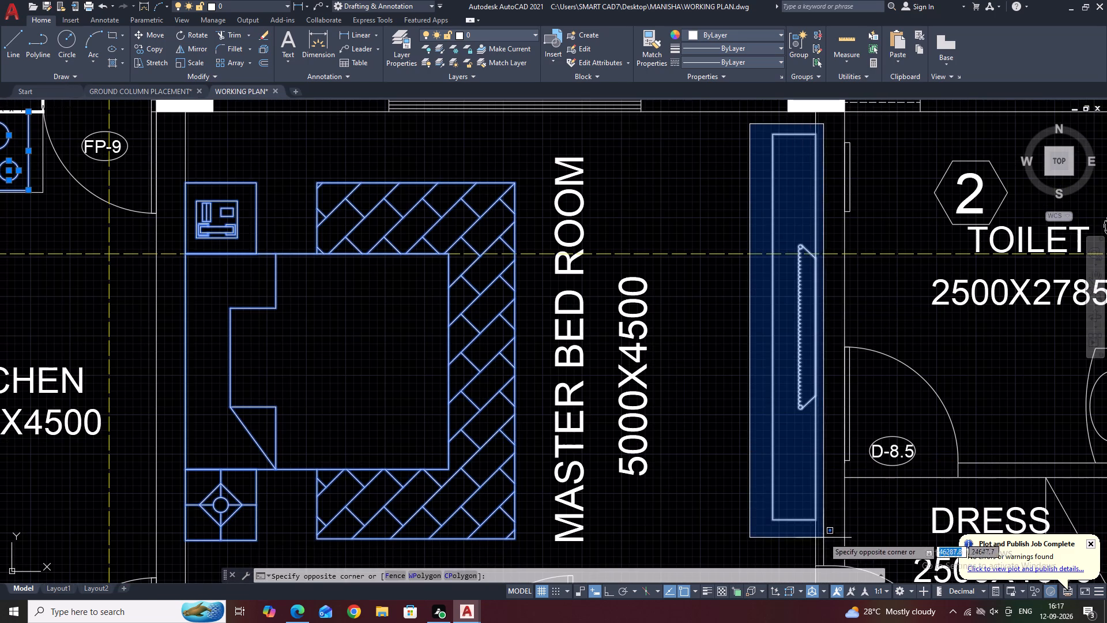
{"action": "left_click", "coordinate": [824, 534]}
Add the 2500X1600 dress room's wardrobe lines and toilet 2's washbasin and WC to the selection.
{"action": "scroll", "coordinate": [775, 320], "scroll_direction": "down", "scroll_amount": 3}
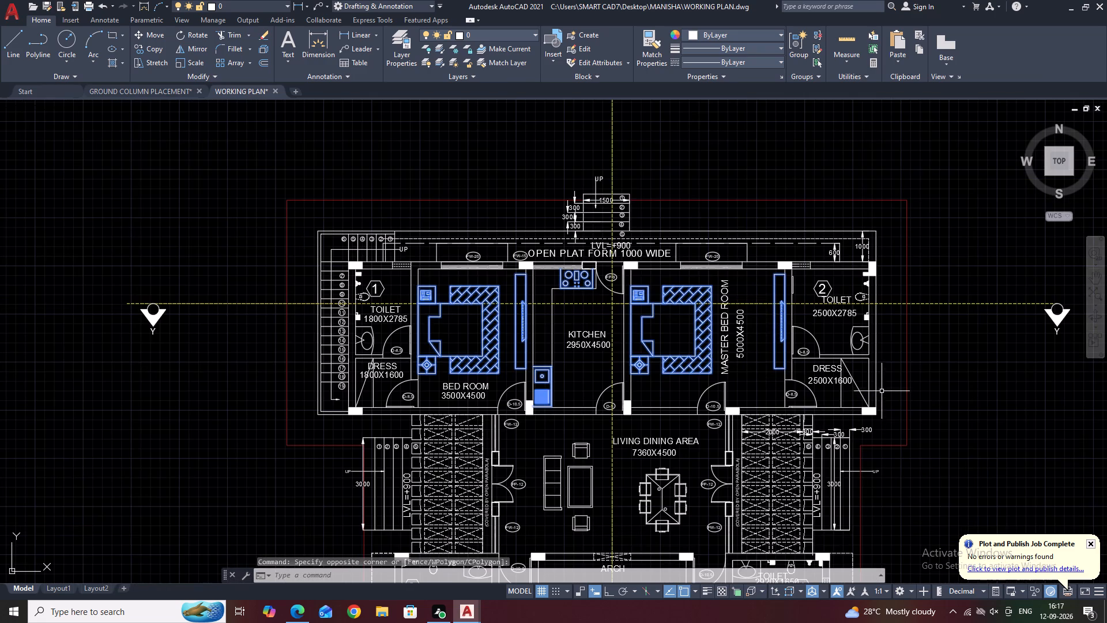
{"action": "scroll", "coordinate": [835, 362], "scroll_direction": "up", "scroll_amount": 3}
{"action": "left_click", "coordinate": [884, 376]}
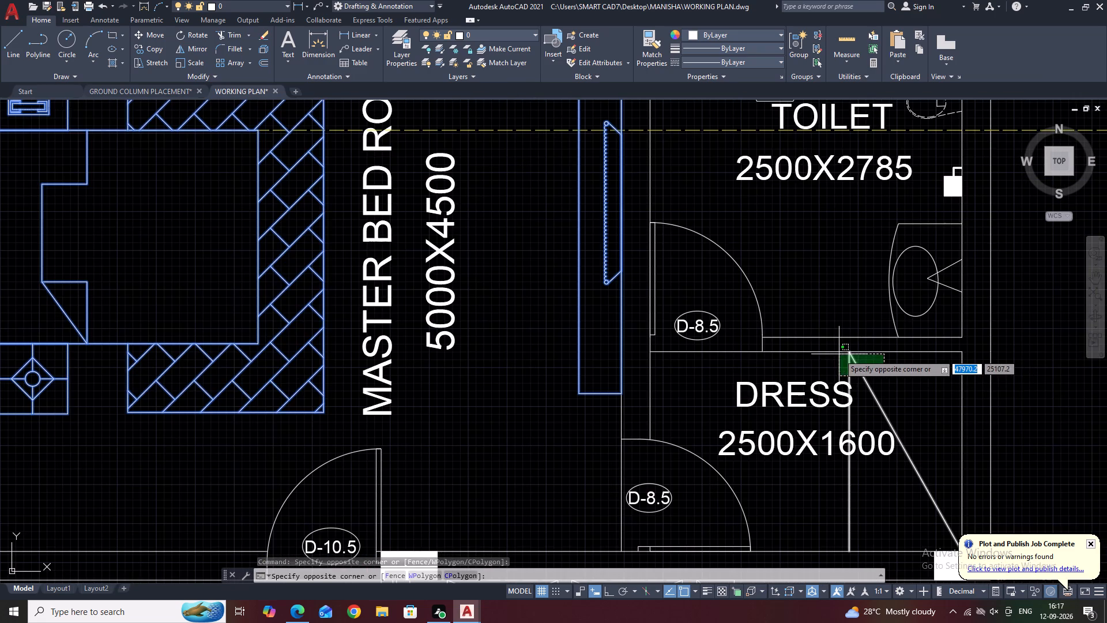
{"action": "left_click", "coordinate": [842, 355]}
{"action": "middle_click_drag", "start_coordinate": [864, 314], "coordinate": [774, 336]}
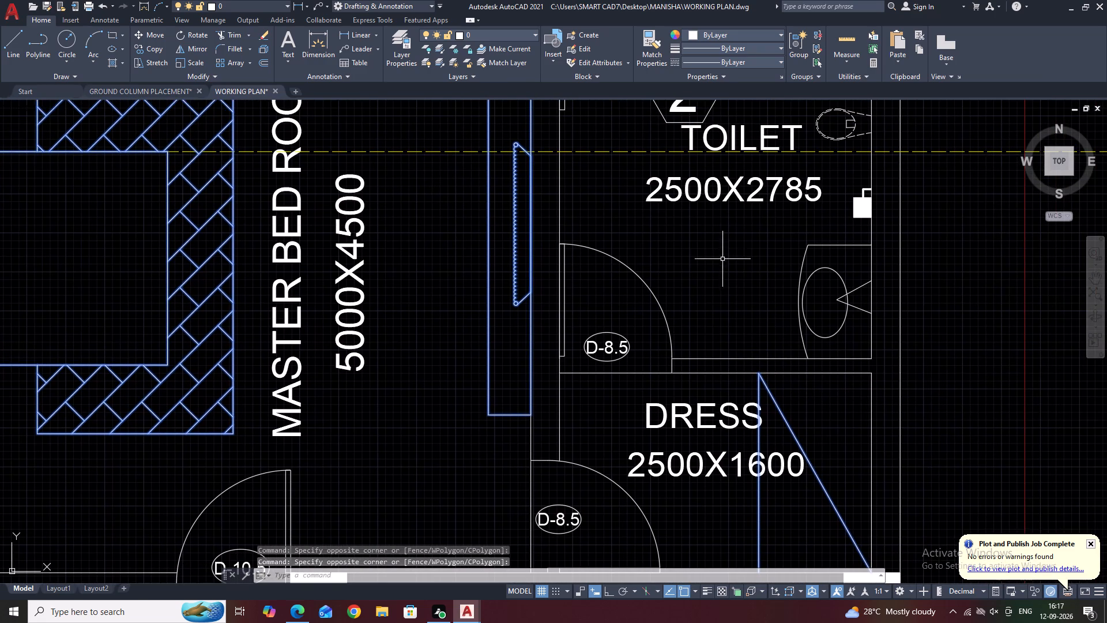
{"action": "left_click", "coordinate": [780, 223]}
{"action": "left_click", "coordinate": [885, 363]}
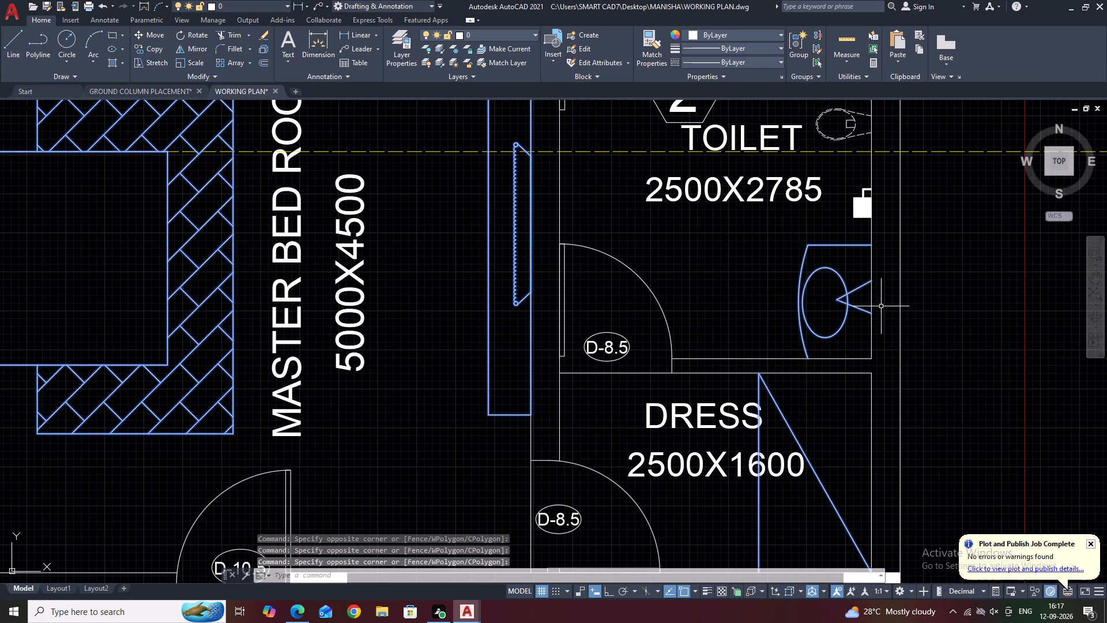
{"action": "middle_click_drag", "start_coordinate": [876, 238], "coordinate": [870, 369]}
{"action": "left_click", "coordinate": [793, 231]}
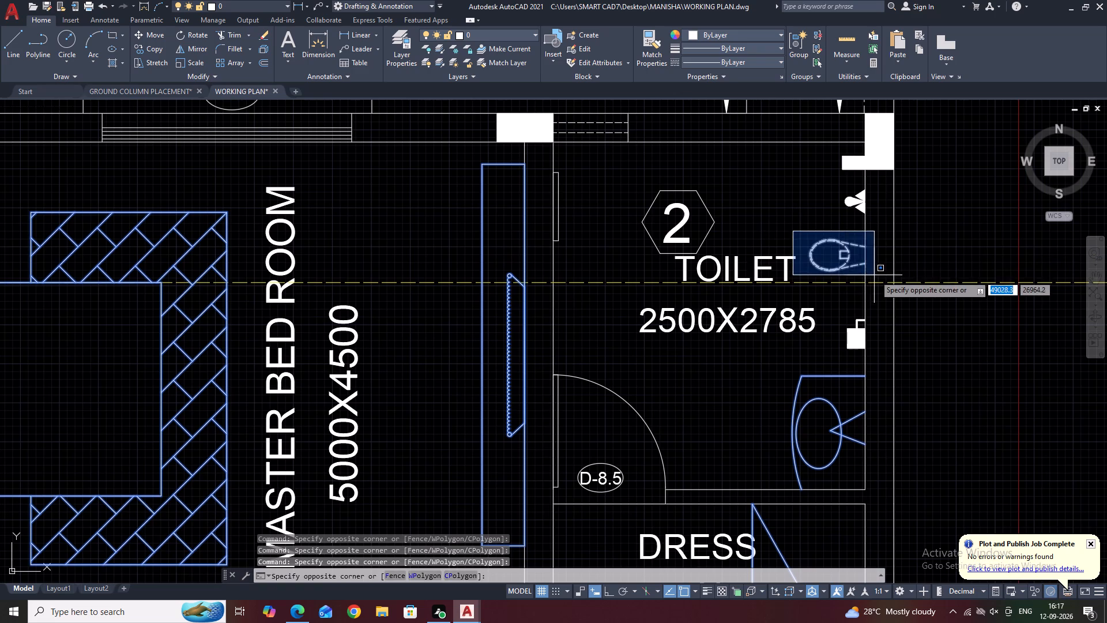
{"action": "left_click", "coordinate": [876, 276]}
Add toilet 4's washbasin, WC and the thin rectangle on its lower wall to the selection.
{"action": "scroll", "coordinate": [837, 200], "scroll_direction": "down", "scroll_amount": 4}
{"action": "middle_click_drag", "start_coordinate": [908, 384], "coordinate": [910, 310]}
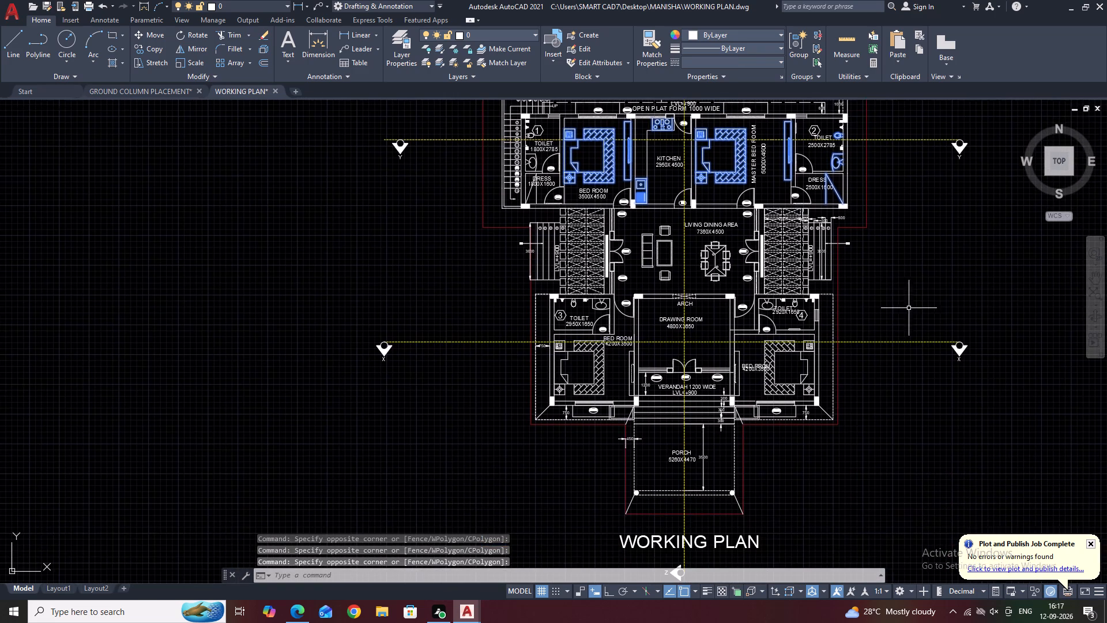
{"action": "scroll", "coordinate": [789, 316], "scroll_direction": "up", "scroll_amount": 3}
{"action": "scroll", "coordinate": [646, 250], "scroll_direction": "up", "scroll_amount": 2}
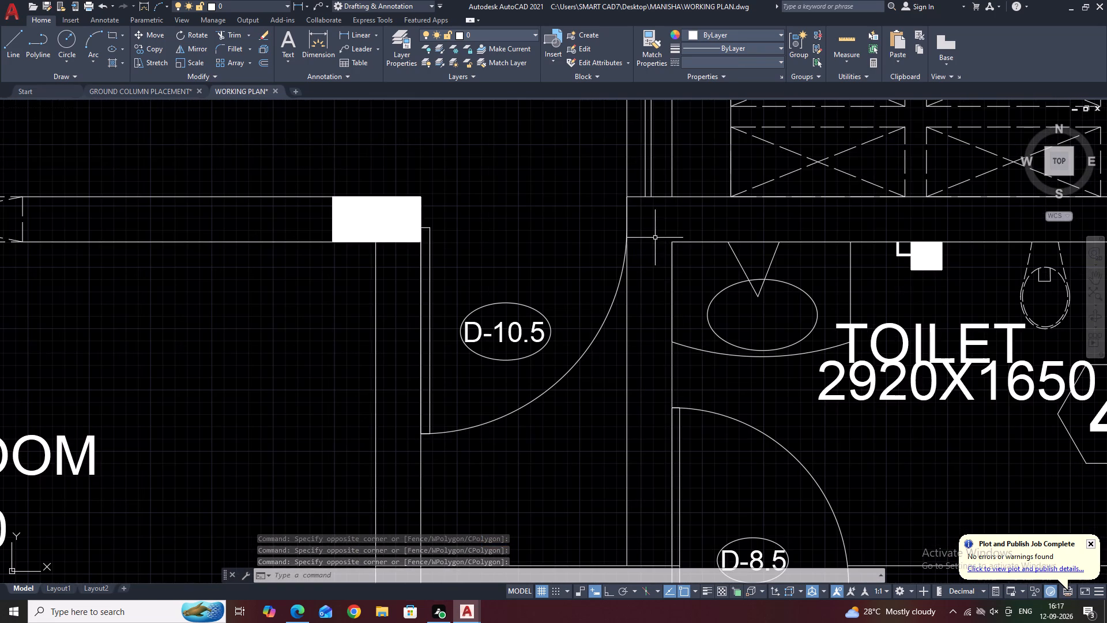
{"action": "left_click_drag", "start_coordinate": [657, 226], "coordinate": [664, 240]}
{"action": "left_click", "coordinate": [867, 363]}
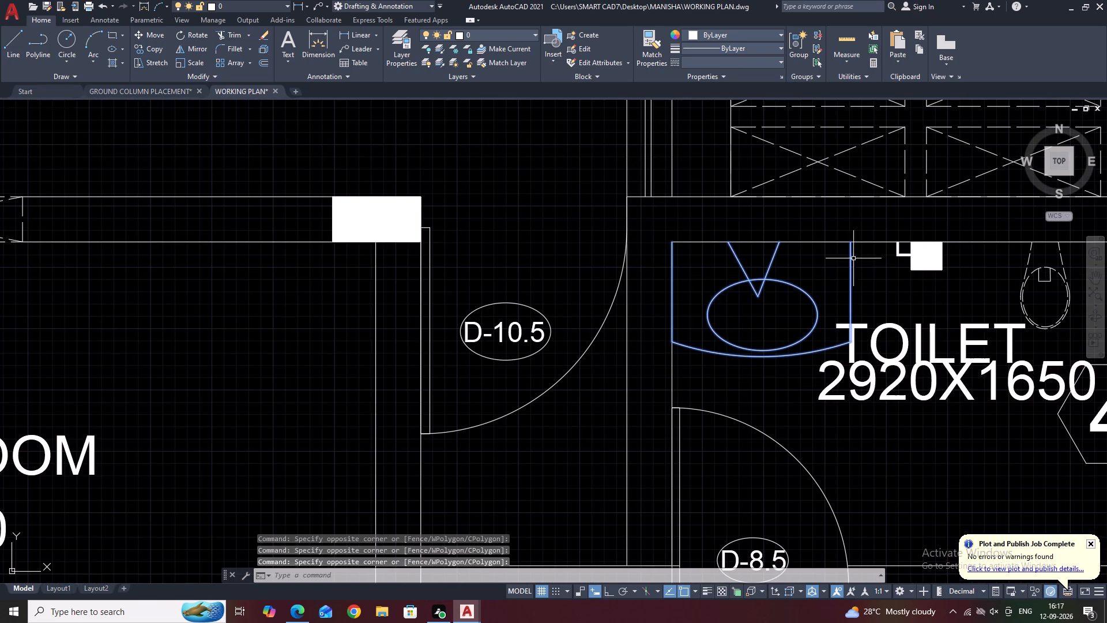
{"action": "middle_click_drag", "start_coordinate": [853, 258], "coordinate": [717, 337]}
{"action": "left_click", "coordinate": [859, 309]}
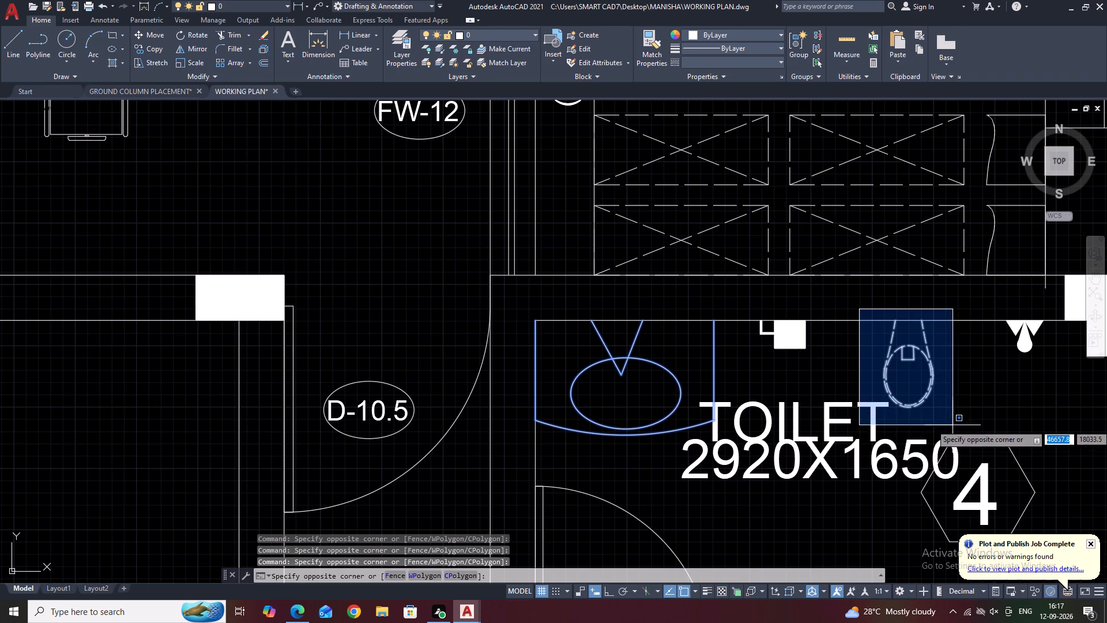
{"action": "left_click", "coordinate": [952, 424]}
{"action": "scroll", "coordinate": [846, 350], "scroll_direction": "down", "scroll_amount": 3}
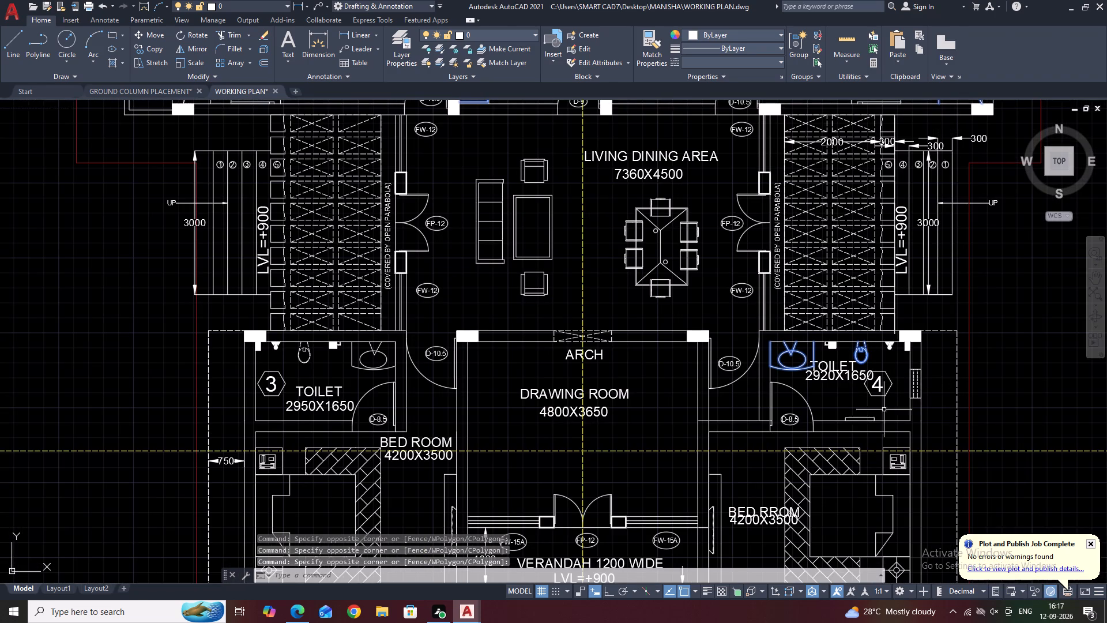
{"action": "middle_click_drag", "start_coordinate": [874, 414], "coordinate": [864, 361]}
{"action": "scroll", "coordinate": [830, 361], "scroll_direction": "up", "scroll_amount": 2}
{"action": "left_click_drag", "start_coordinate": [812, 348], "coordinate": [819, 356]}
{"action": "left_click", "coordinate": [941, 398]}
Add the bed set and wardrobe with TV unit in the bedroom below toilet 4 to the selection.
{"action": "scroll", "coordinate": [779, 297], "scroll_direction": "down", "scroll_amount": 2}
{"action": "left_click", "coordinate": [776, 373]}
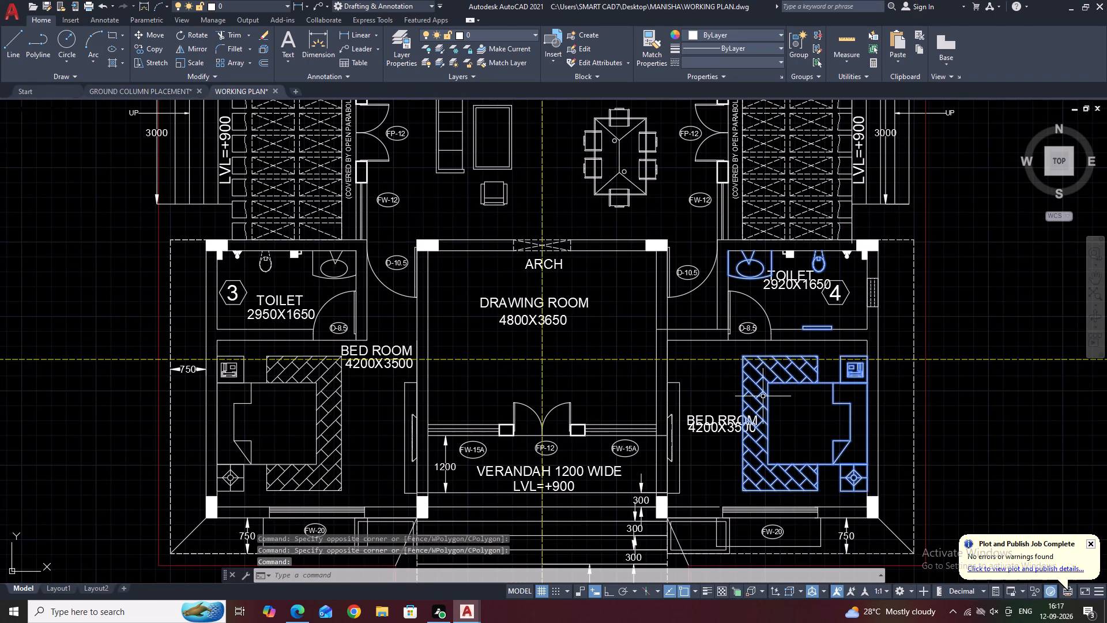
{"action": "middle_click_drag", "start_coordinate": [762, 395], "coordinate": [818, 304]}
{"action": "scroll", "coordinate": [724, 302], "scroll_direction": "up", "scroll_amount": 1}
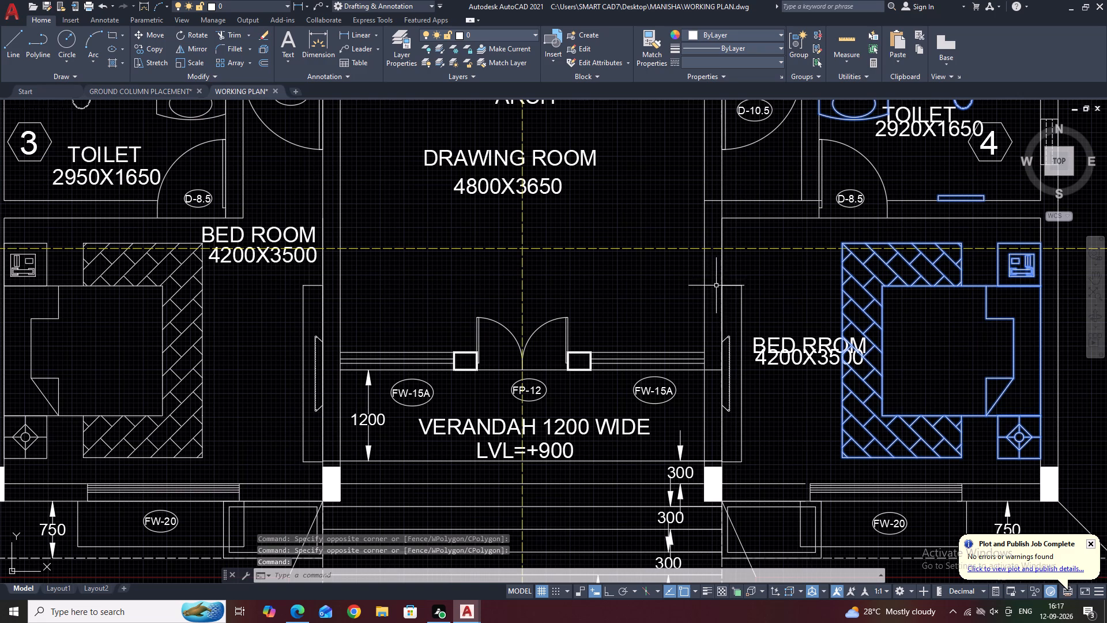
{"action": "left_click", "coordinate": [712, 275]}
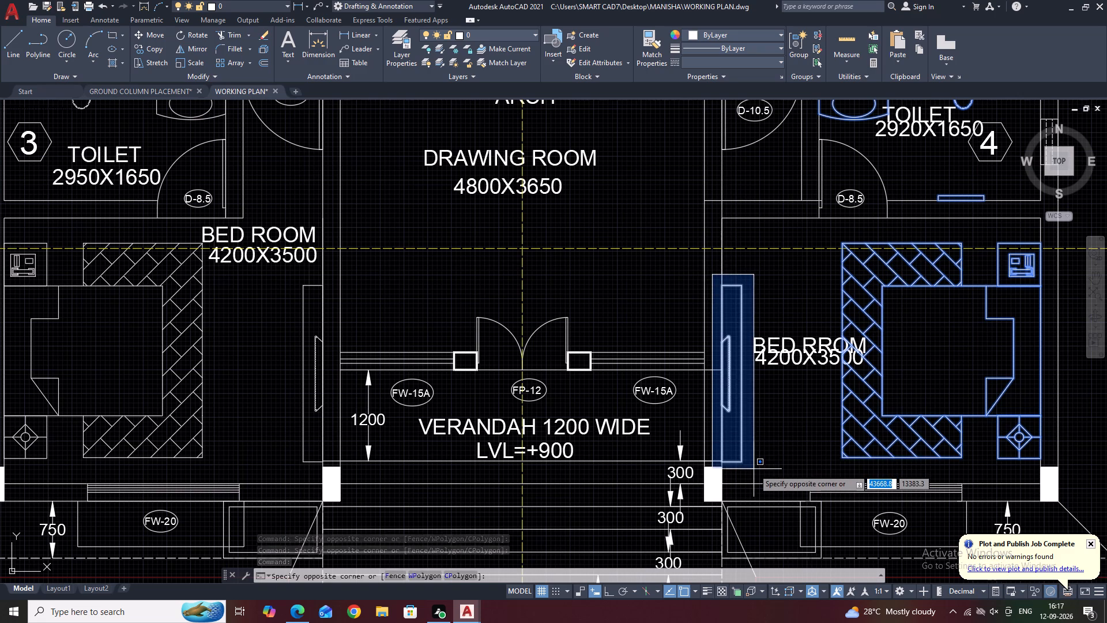
{"action": "left_click", "coordinate": [754, 469]}
Add the wardrobe with TV unit and the bed set in the bedroom below toilet 3 to the selection.
{"action": "middle_click_drag", "start_coordinate": [426, 372], "coordinate": [735, 309]}
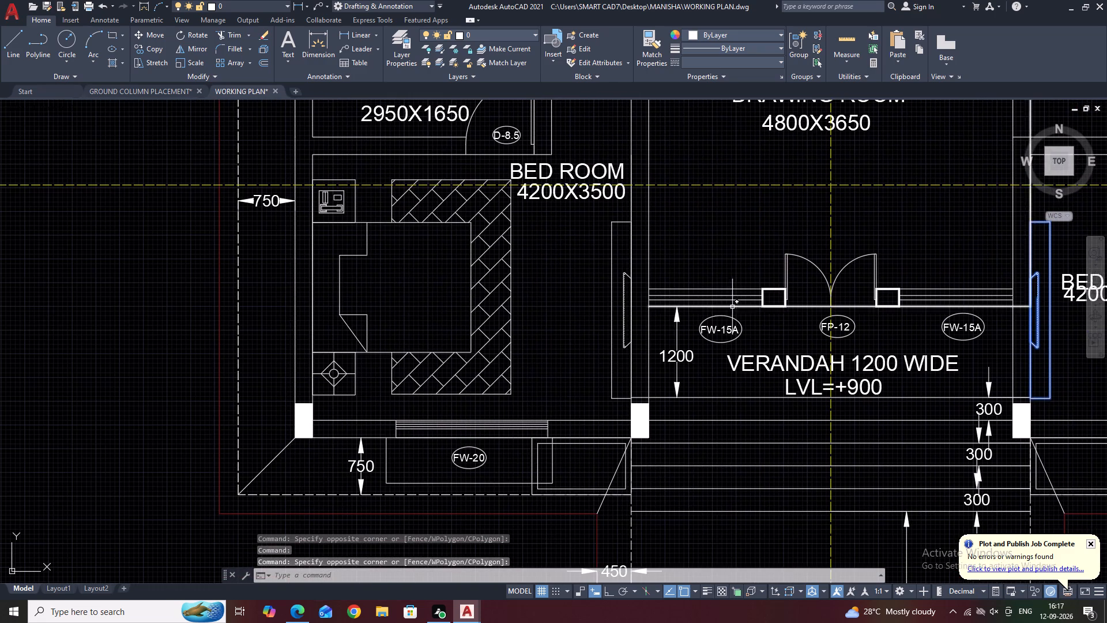
{"action": "left_click_drag", "start_coordinate": [587, 207], "coordinate": [592, 218]}
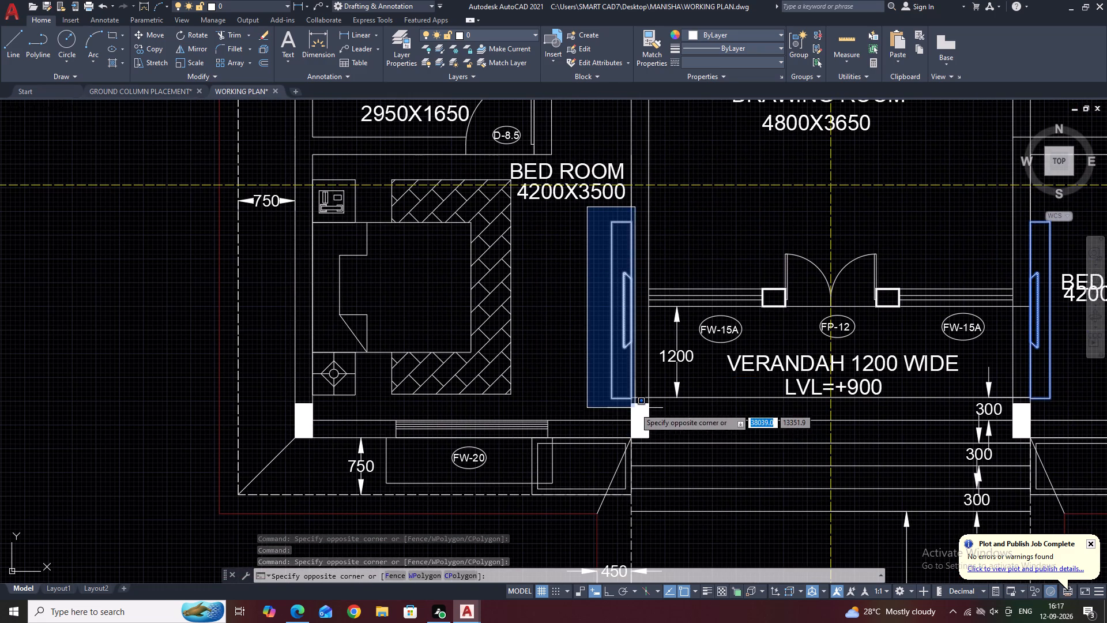
{"action": "left_click", "coordinate": [635, 406]}
{"action": "left_click", "coordinate": [474, 254]}
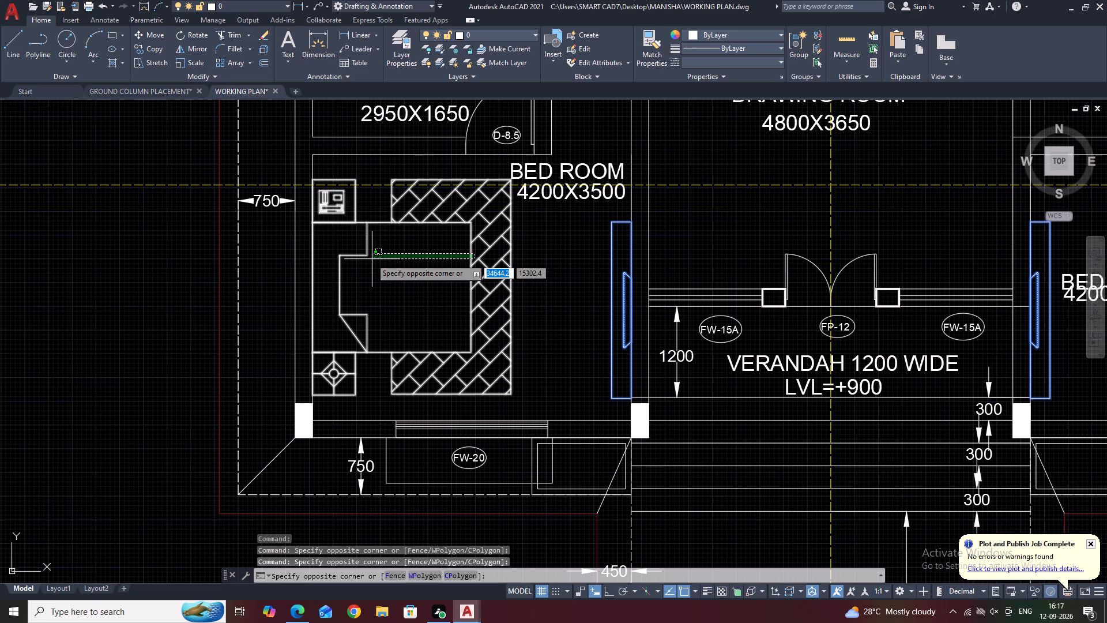
{"action": "left_click", "coordinate": [357, 259]}
Add toilet 3's WC and washbasin to the furniture selection.
{"action": "middle_click_drag", "start_coordinate": [474, 410], "coordinate": [586, 336]}
{"action": "scroll", "coordinate": [616, 351], "scroll_direction": "down", "scroll_amount": 2}
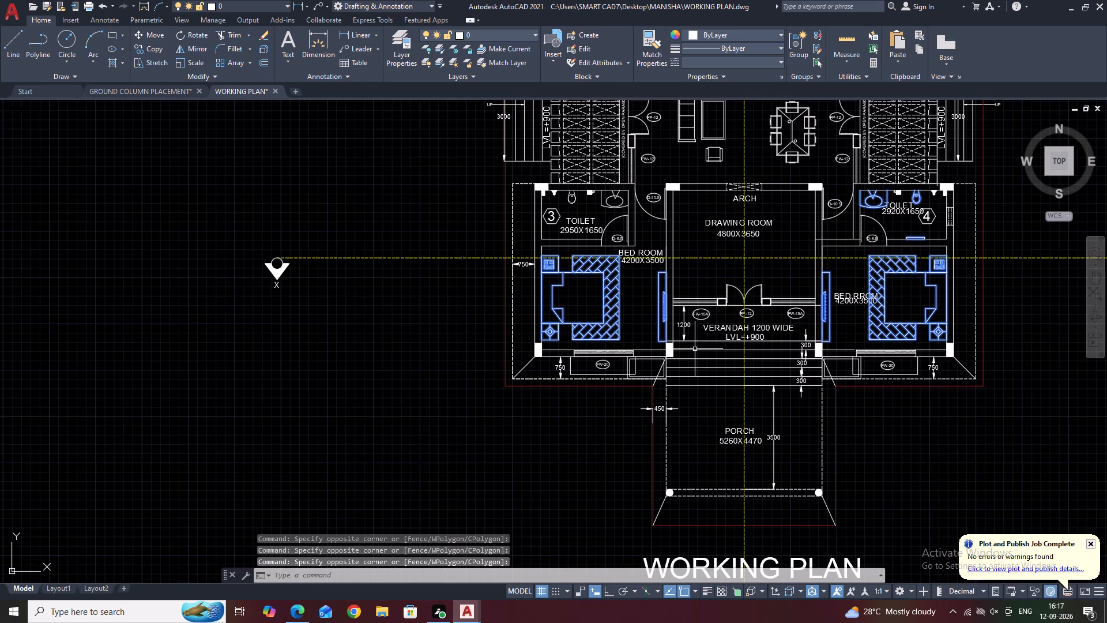
{"action": "middle_click_drag", "start_coordinate": [673, 284], "coordinate": [688, 358]}
{"action": "scroll", "coordinate": [567, 260], "scroll_direction": "up", "scroll_amount": 3}
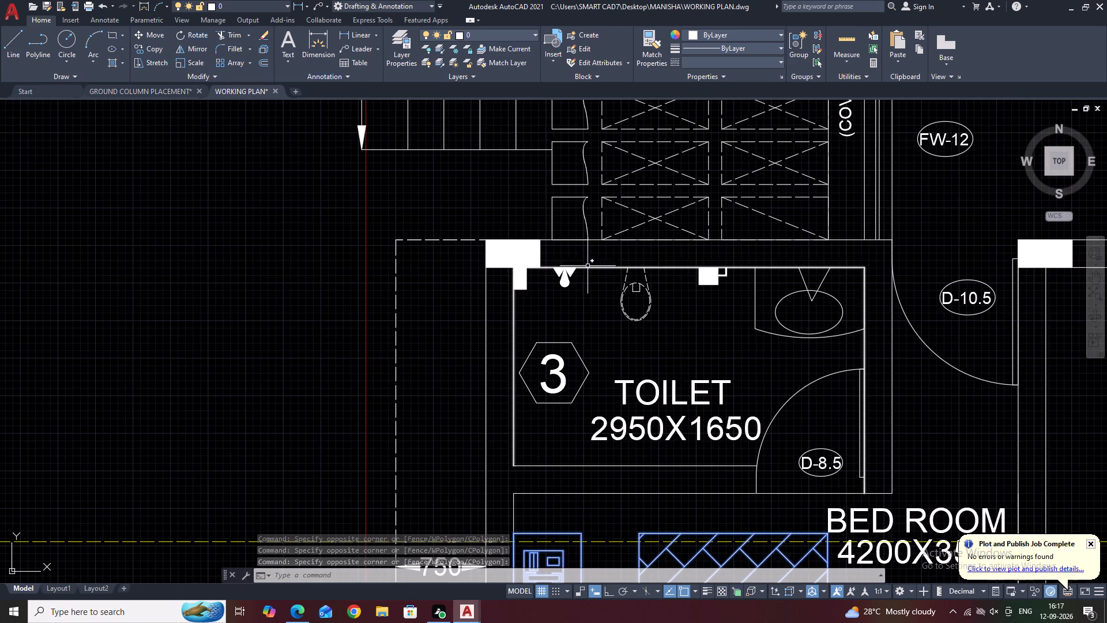
{"action": "left_click", "coordinate": [592, 250]}
{"action": "left_click", "coordinate": [671, 340]}
{"action": "left_click", "coordinate": [743, 259]}
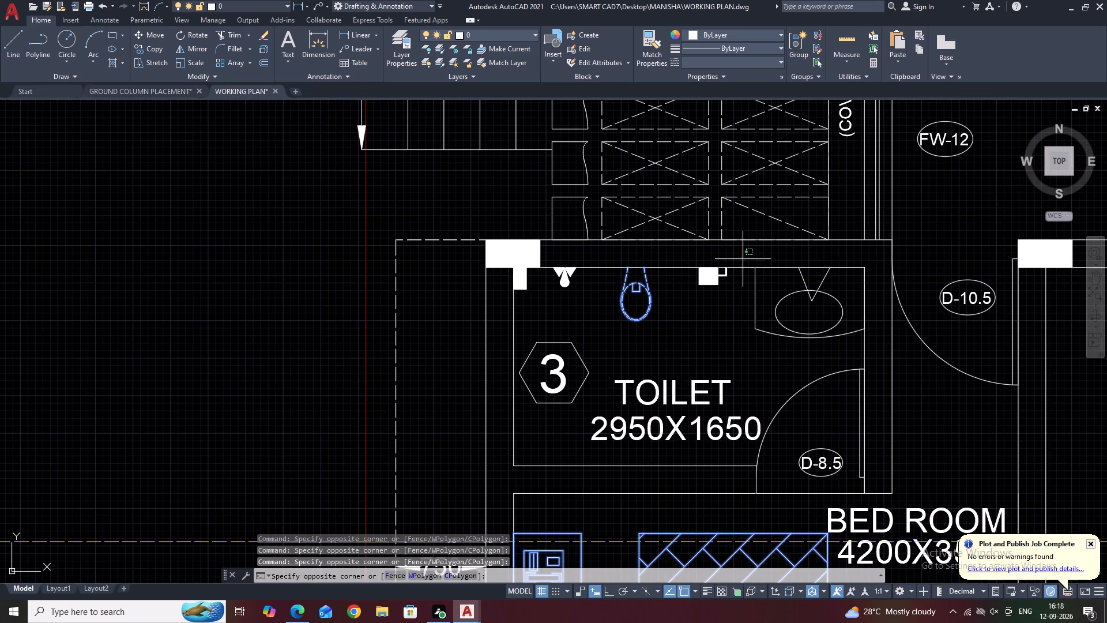
{"action": "left_click", "coordinate": [875, 347]}
Add the living dining area's sofa set with centre table and the dining table with chairs to the selection.
{"action": "scroll", "coordinate": [718, 280], "scroll_direction": "down", "scroll_amount": 3}
{"action": "middle_click_drag", "start_coordinate": [718, 280], "coordinate": [714, 325]}
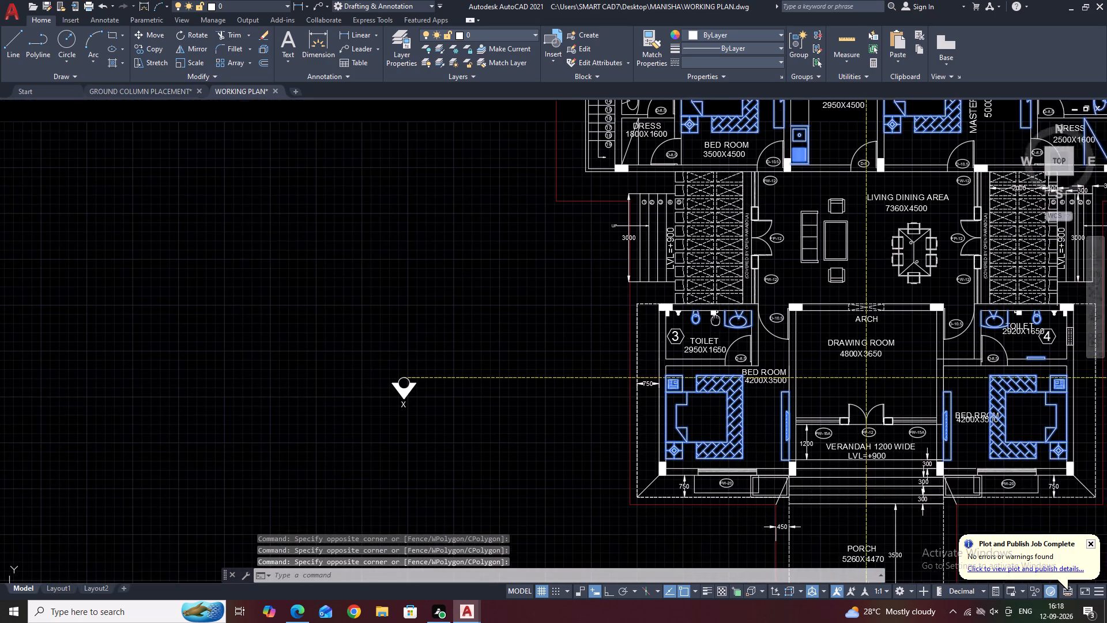
{"action": "middle_click_drag", "start_coordinate": [714, 325], "coordinate": [698, 340]}
{"action": "middle_click_drag", "start_coordinate": [860, 234], "coordinate": [803, 249]}
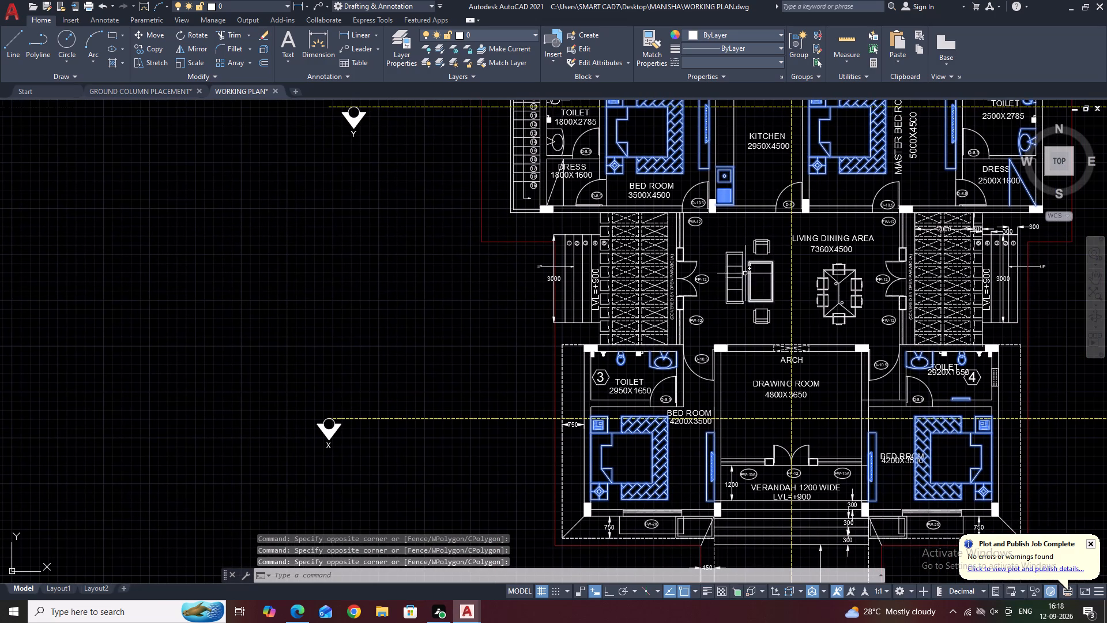
{"action": "left_click_drag", "start_coordinate": [715, 232], "coordinate": [722, 243]}
{"action": "left_click", "coordinate": [785, 335]}
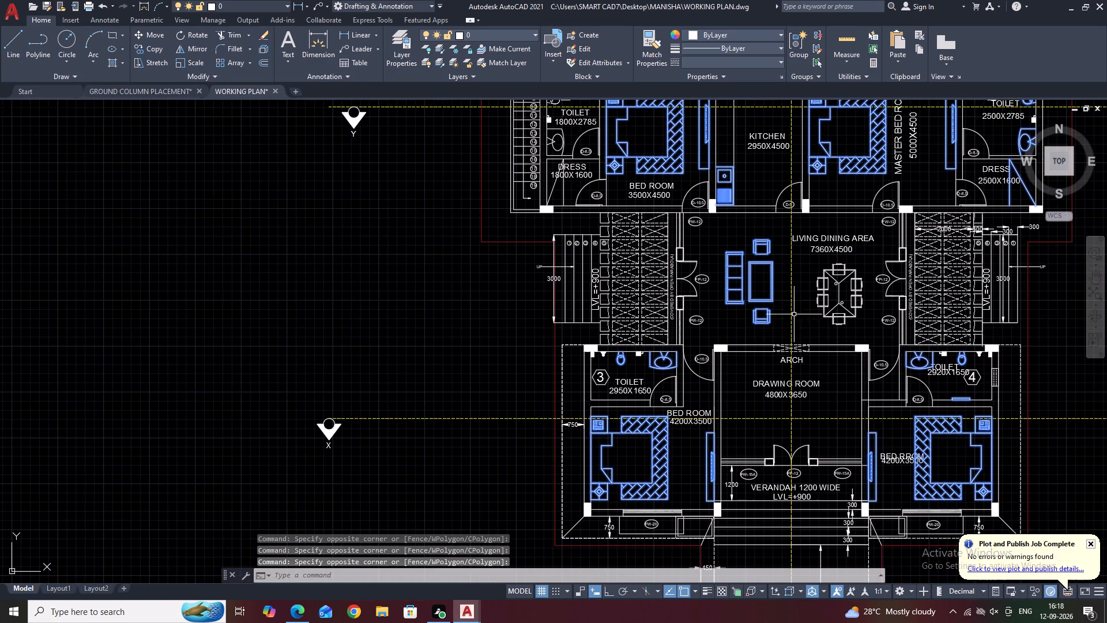
{"action": "left_click", "coordinate": [805, 259]}
{"action": "left_click", "coordinate": [864, 338]}
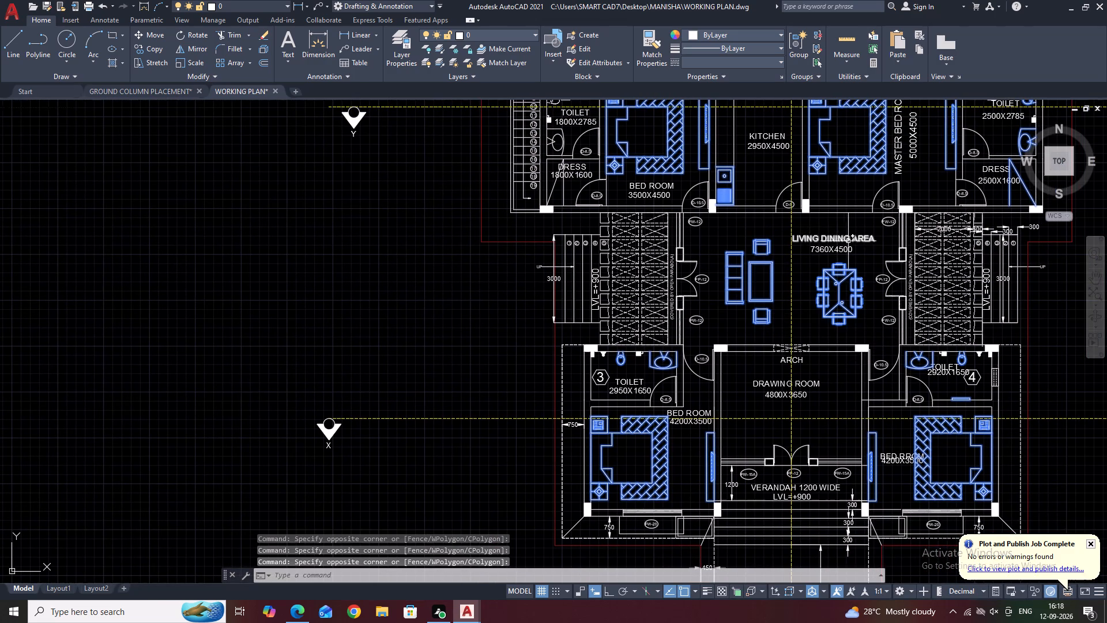
Add toilet 1's washbasin and WC to the furniture selection.
{"action": "middle_click_drag", "start_coordinate": [856, 271], "coordinate": [766, 362]}
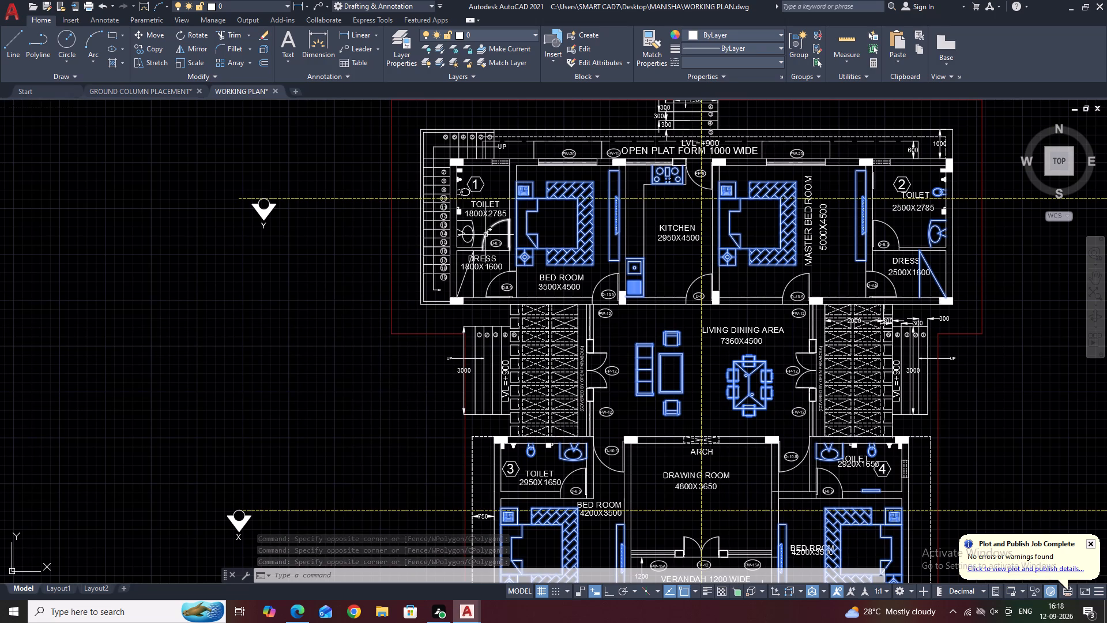
{"action": "scroll", "coordinate": [485, 237], "scroll_direction": "up", "scroll_amount": 2}
{"action": "left_click", "coordinate": [396, 189]}
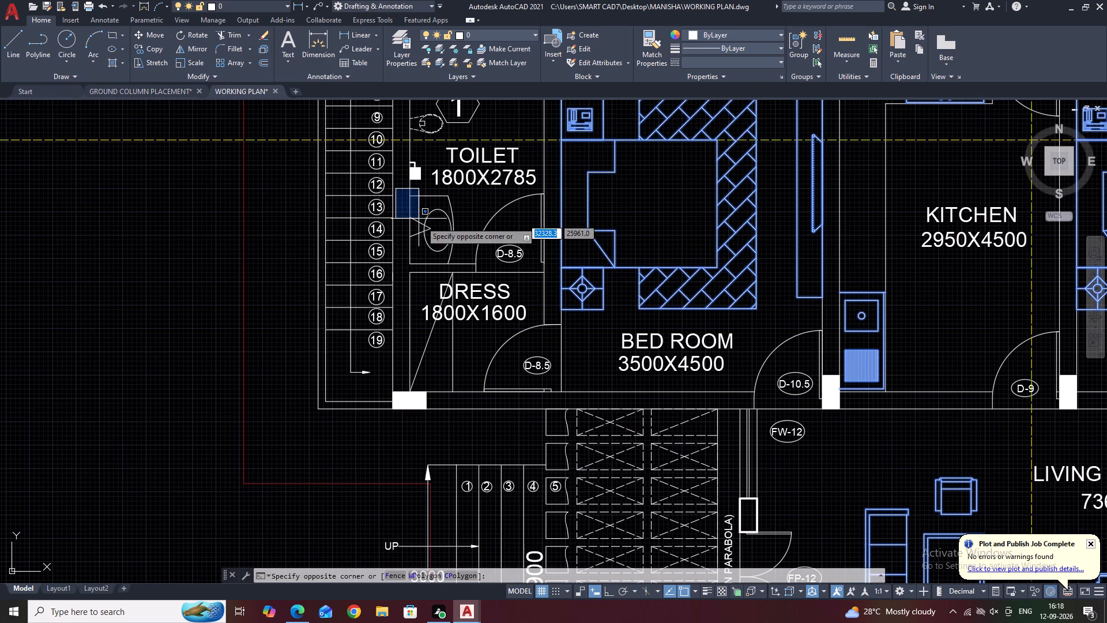
{"action": "left_click", "coordinate": [460, 261]}
{"action": "middle_click_drag", "start_coordinate": [464, 208], "coordinate": [507, 274]}
{"action": "scroll", "coordinate": [492, 272], "scroll_direction": "up", "scroll_amount": 1}
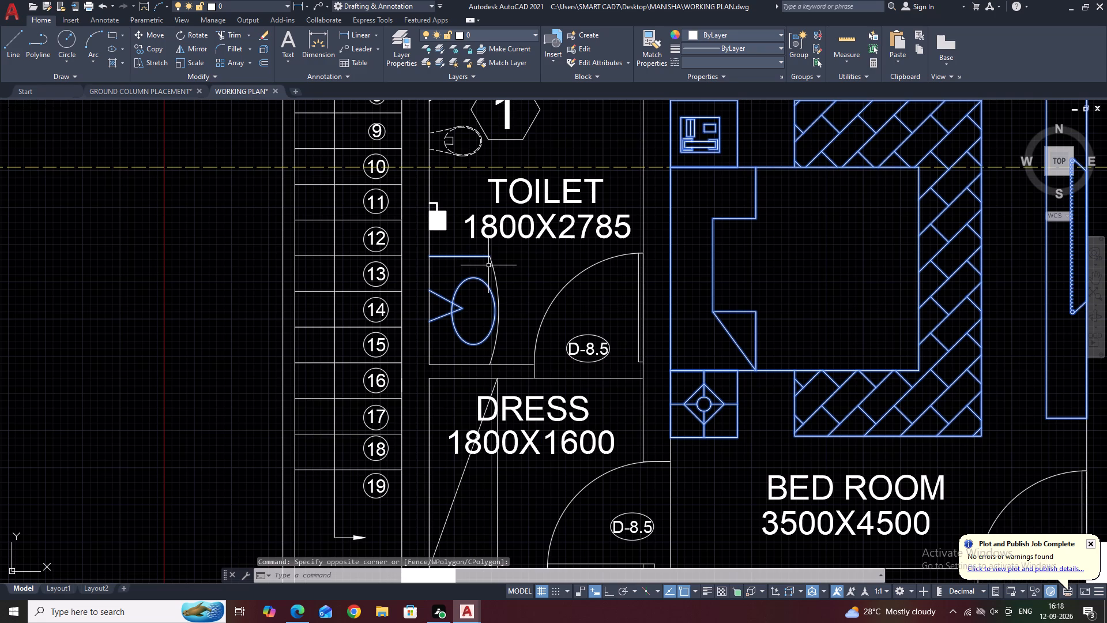
{"action": "left_click", "coordinate": [491, 250]}
{"action": "left_click", "coordinate": [482, 281]}
{"action": "middle_click_drag", "start_coordinate": [519, 249], "coordinate": [581, 365]}
{"action": "scroll", "coordinate": [496, 239], "scroll_direction": "up", "scroll_amount": 1}
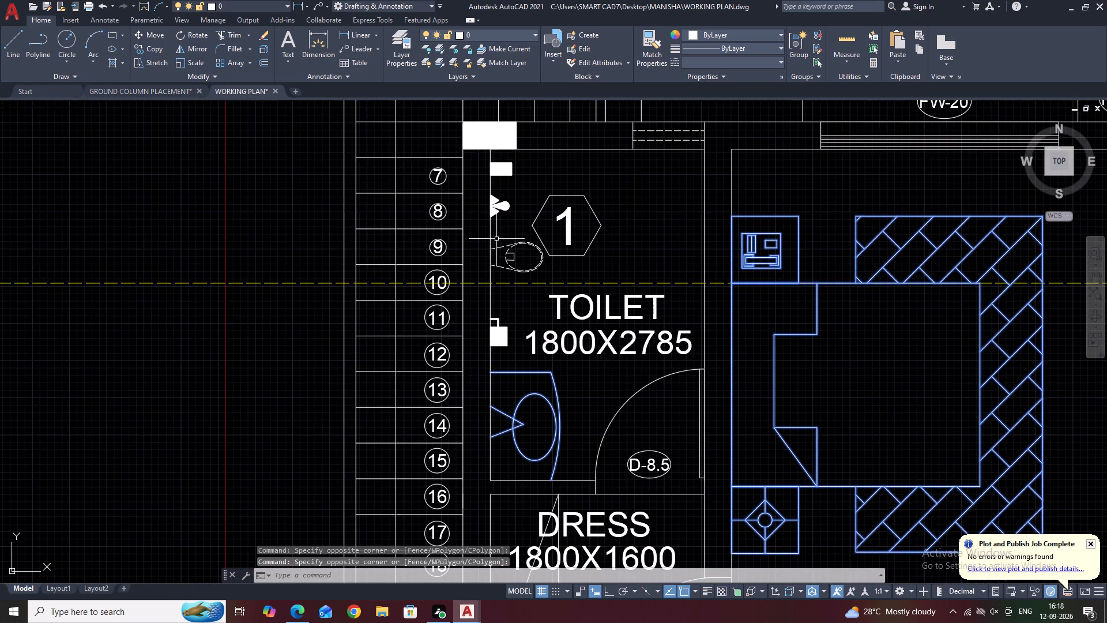
{"action": "scroll", "coordinate": [496, 239], "scroll_direction": "up", "scroll_amount": 1}
{"action": "left_click_drag", "start_coordinate": [459, 247], "coordinate": [475, 260]}
{"action": "left_click", "coordinate": [632, 336]}
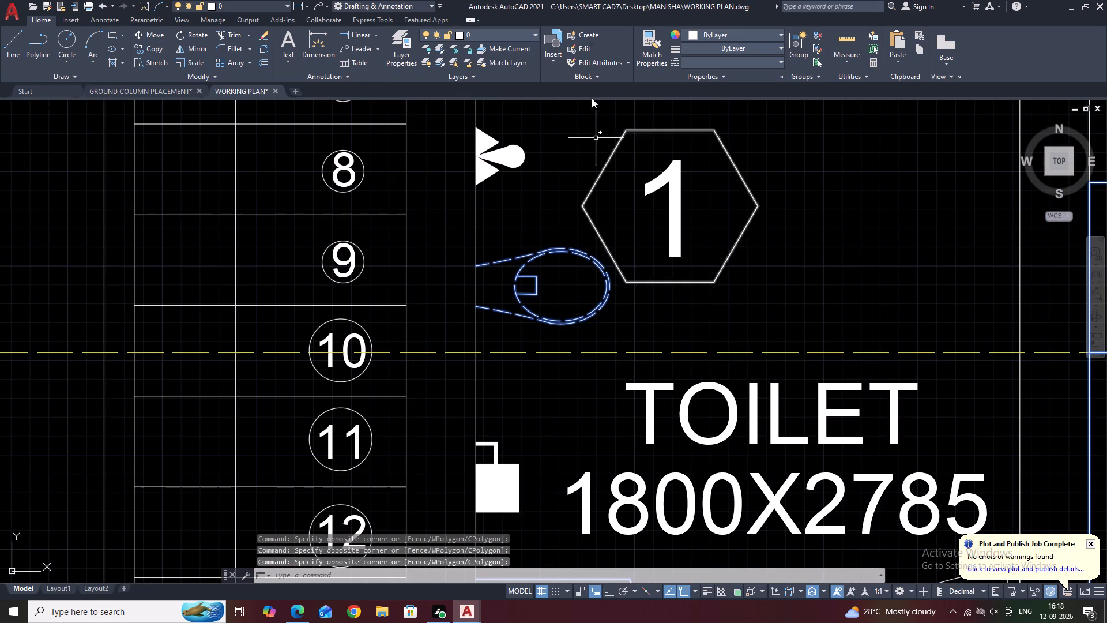
Move the selected furniture and sanitary fixtures to the FURNITURE layer.
{"action": "left_click", "coordinate": [503, 35]}
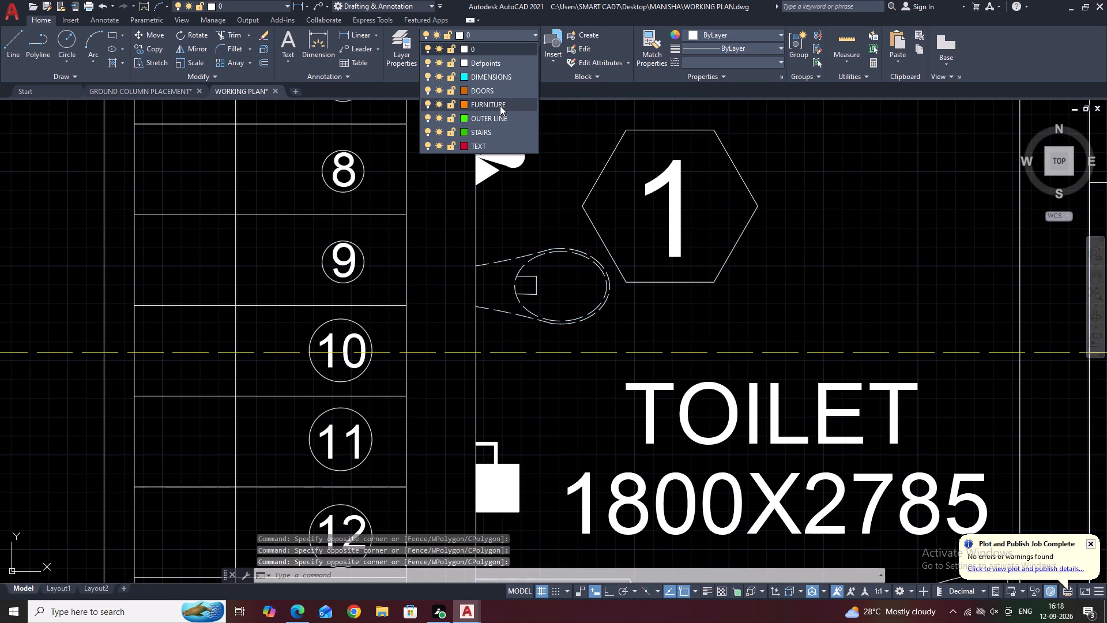
{"action": "left_click", "coordinate": [500, 106]}
{"action": "key", "text": "Escape"}
Select all door blocks similar to the kitchen's D-9 door and move them to the DOORS layer.
{"action": "scroll", "coordinate": [503, 114], "scroll_direction": "down", "scroll_amount": 2}
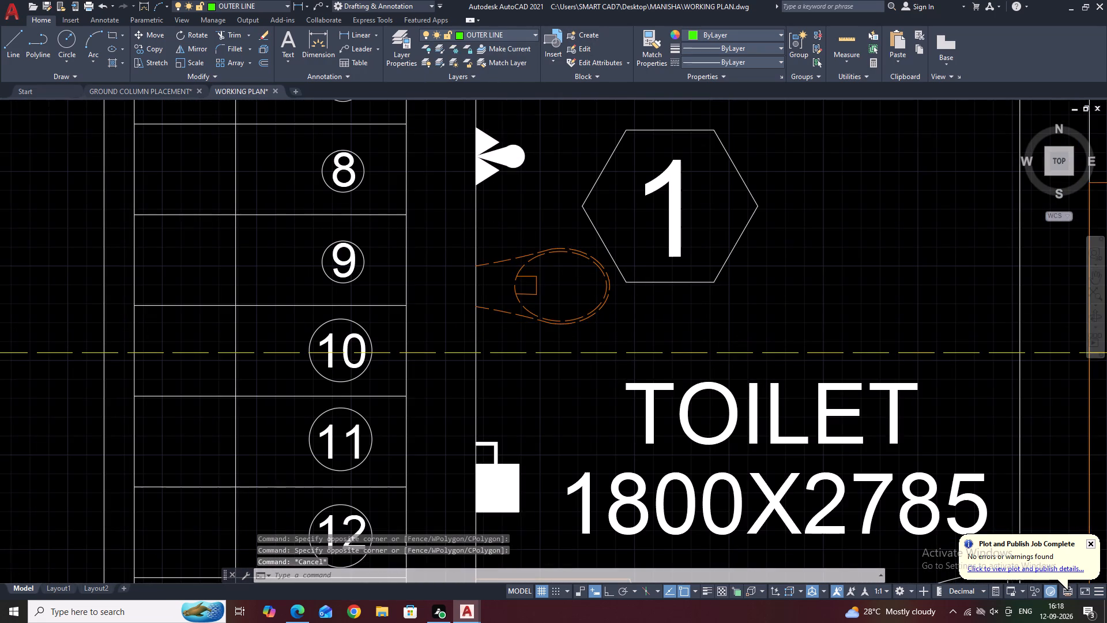
{"action": "scroll", "coordinate": [504, 114], "scroll_direction": "down", "scroll_amount": 2}
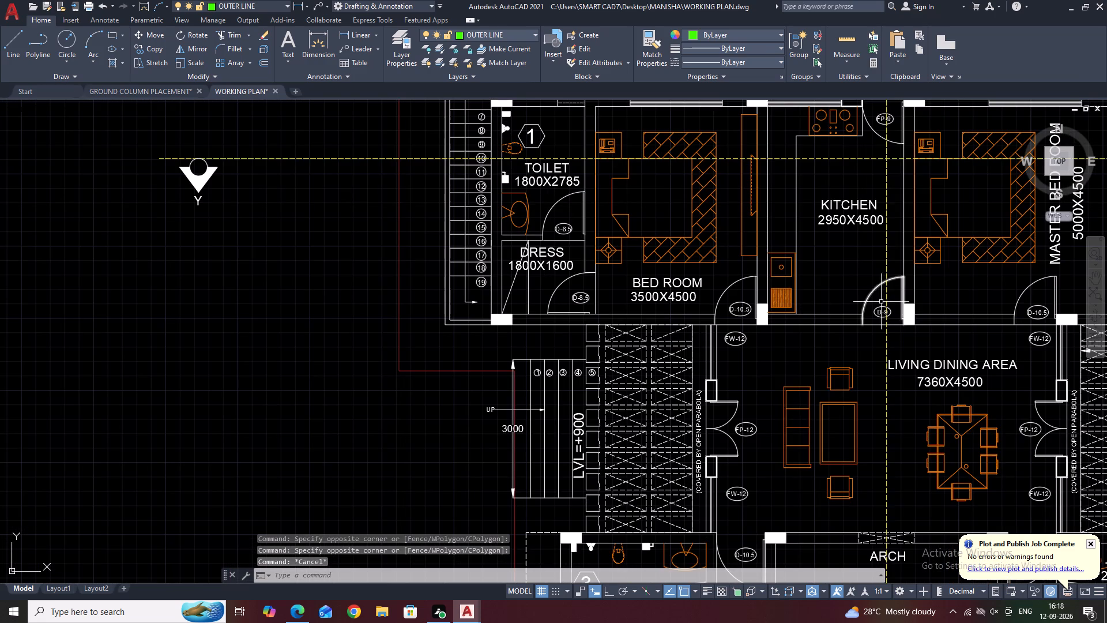
{"action": "left_click", "coordinate": [873, 295]}
{"action": "left_click", "coordinate": [869, 290]}
{"action": "right_click", "coordinate": [819, 254]}
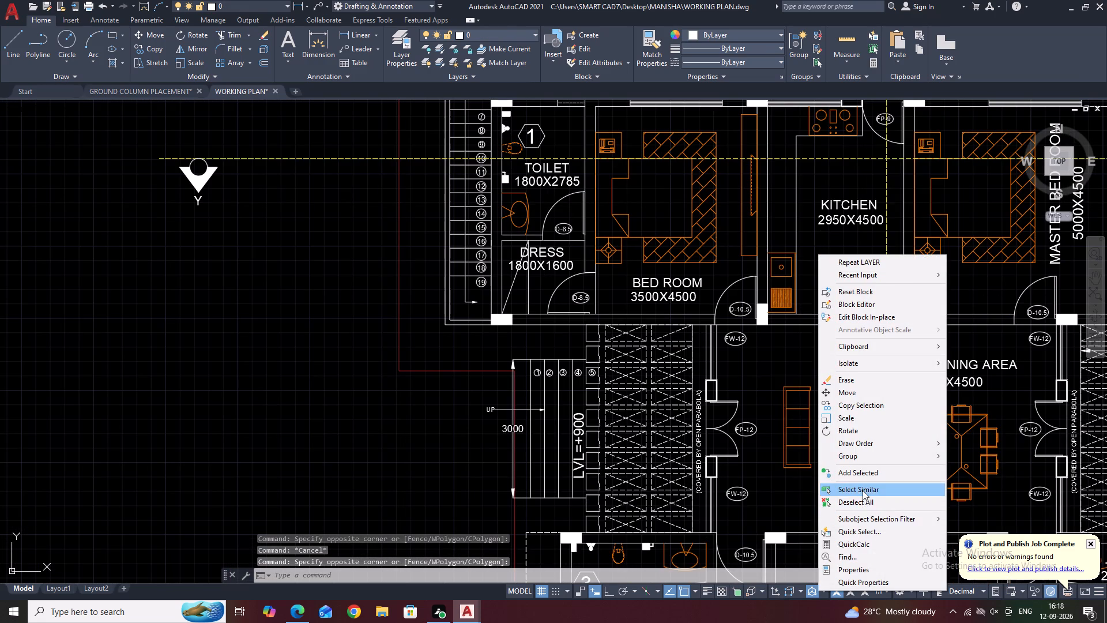
{"action": "left_click", "coordinate": [862, 490]}
{"action": "left_click", "coordinate": [488, 25]}
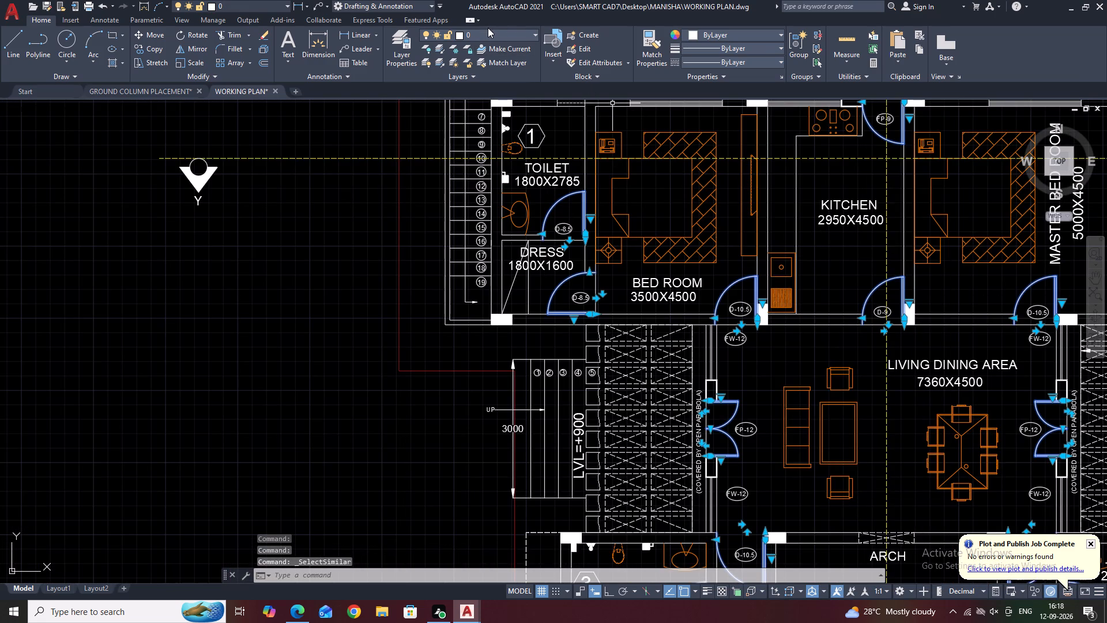
{"action": "left_click", "coordinate": [489, 35]}
{"action": "left_click", "coordinate": [487, 94]}
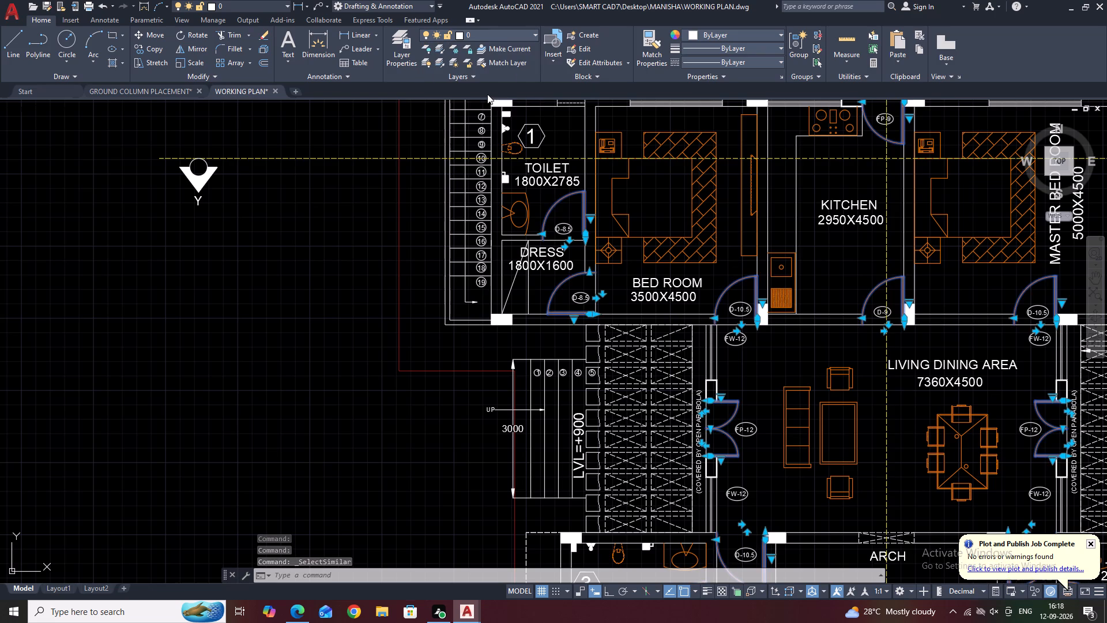
{"action": "key", "text": "Escape"}
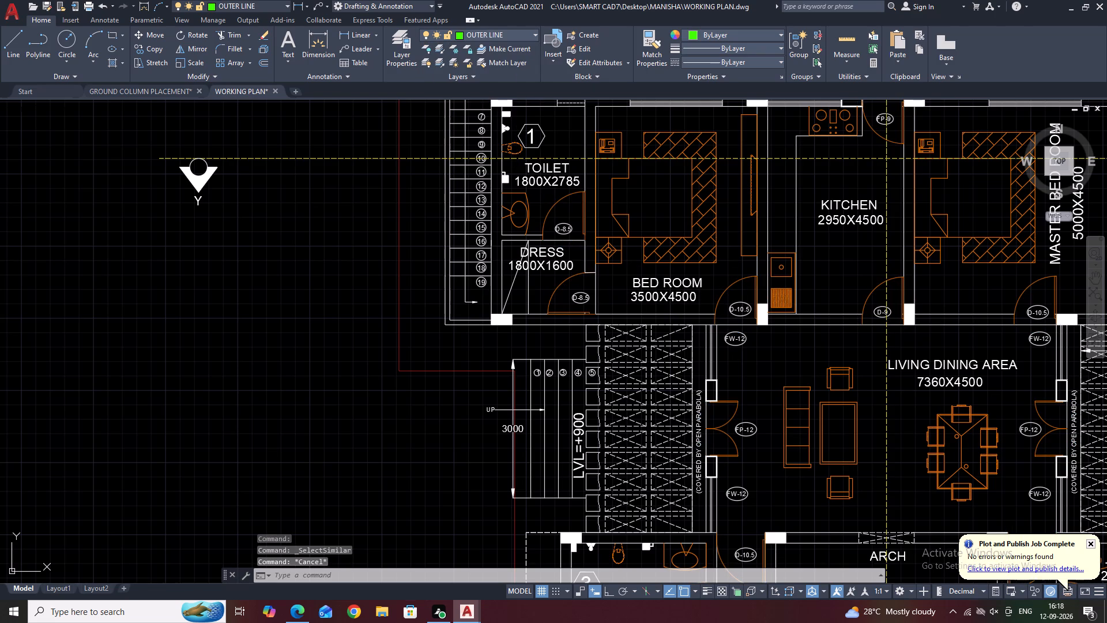
Select all text similar to the 3500X4500 bedroom size label and move it to the DIMENSIONS layer.
{"action": "left_click", "coordinate": [672, 291]}
{"action": "right_click", "coordinate": [666, 290]}
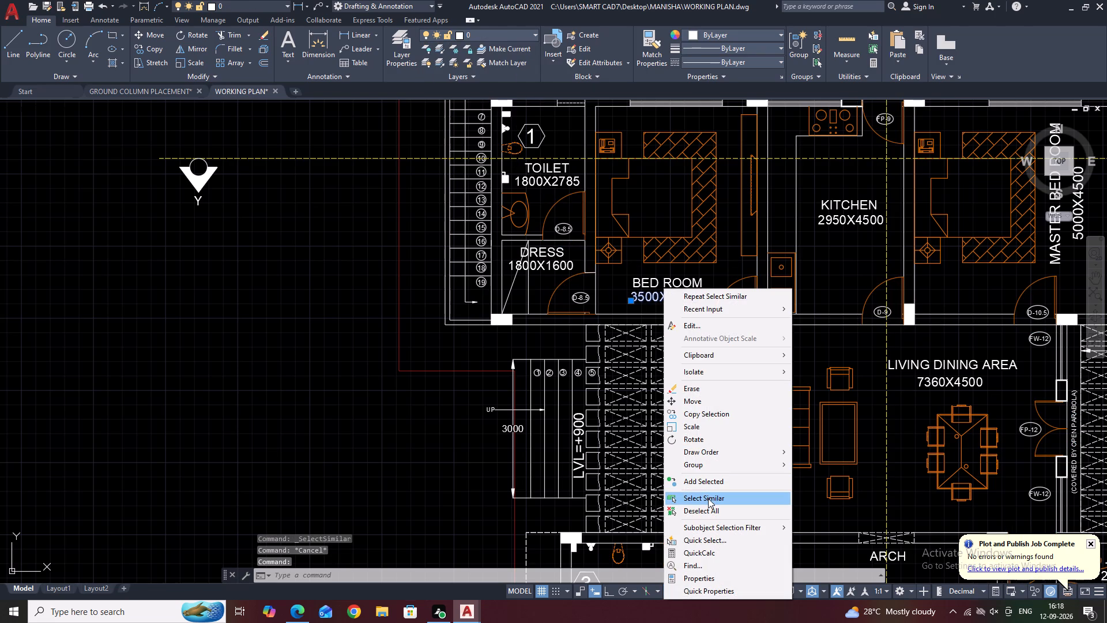
{"action": "left_click", "coordinate": [708, 498]}
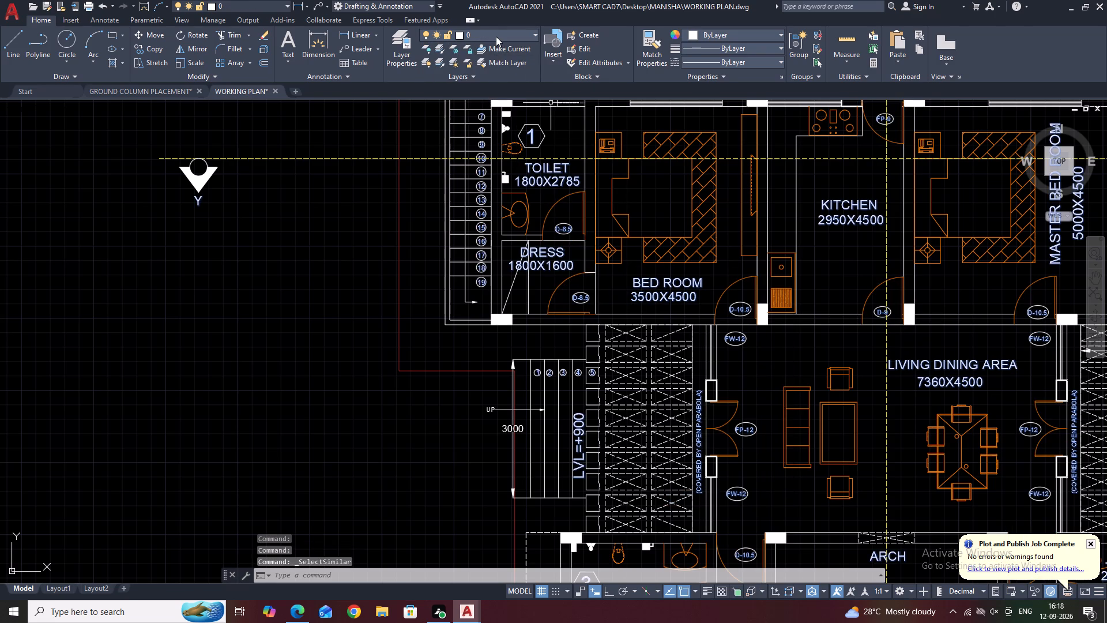
{"action": "left_click", "coordinate": [496, 36]}
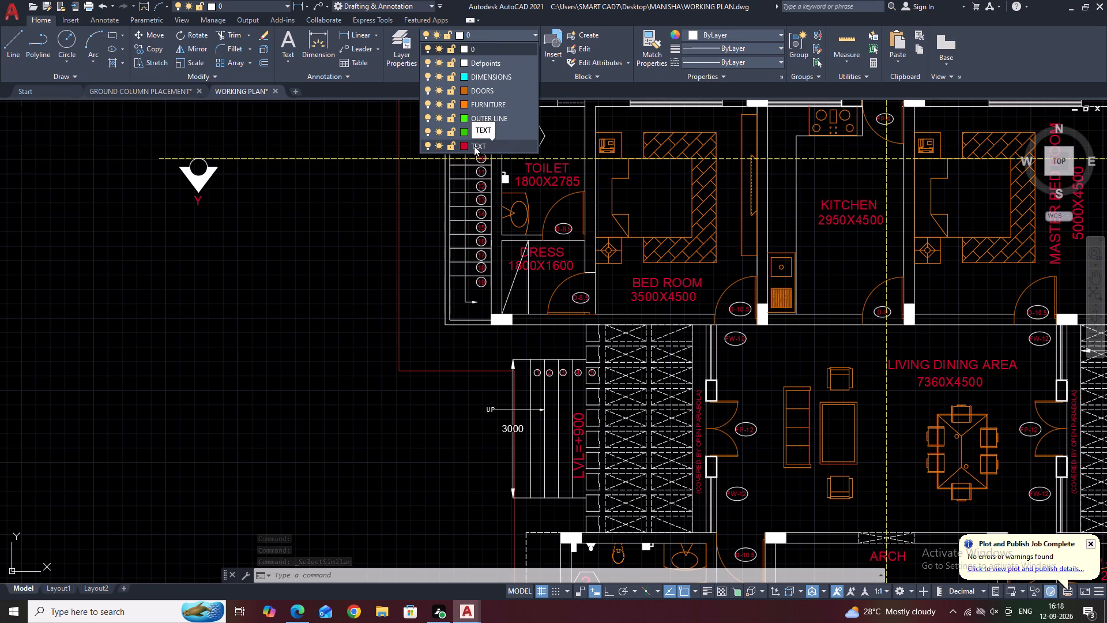
{"action": "left_click", "coordinate": [502, 78]}
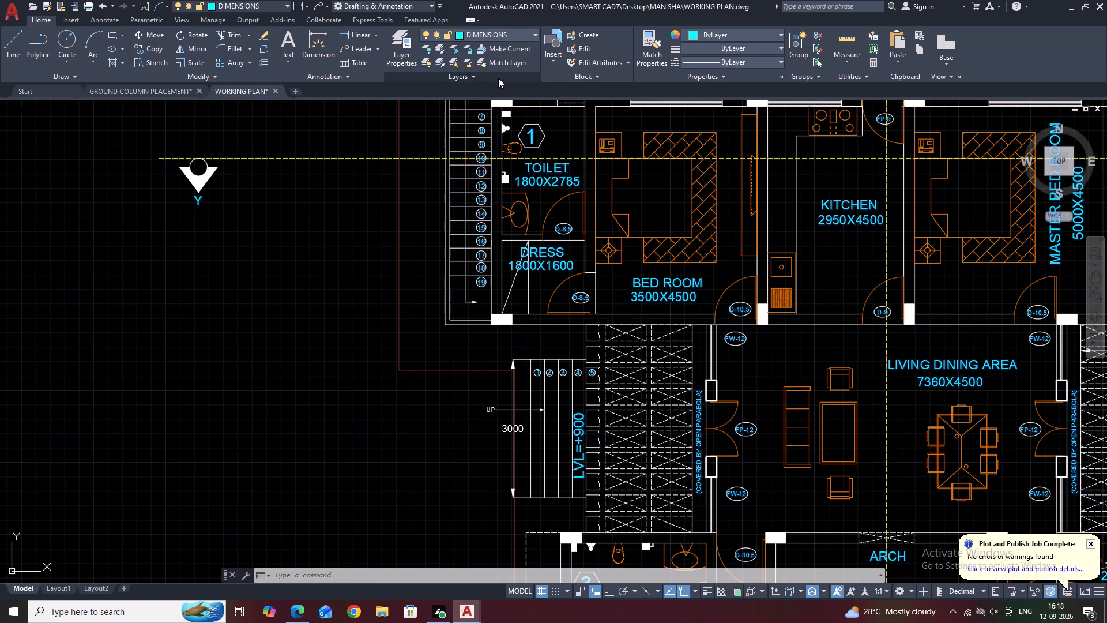
{"action": "key", "text": "Escape"}
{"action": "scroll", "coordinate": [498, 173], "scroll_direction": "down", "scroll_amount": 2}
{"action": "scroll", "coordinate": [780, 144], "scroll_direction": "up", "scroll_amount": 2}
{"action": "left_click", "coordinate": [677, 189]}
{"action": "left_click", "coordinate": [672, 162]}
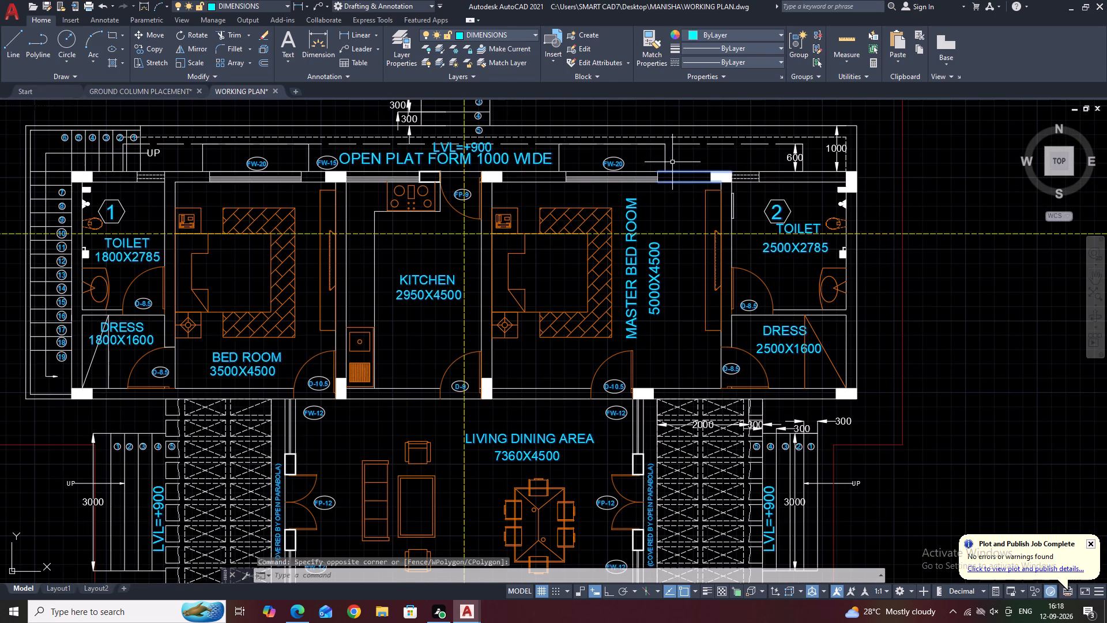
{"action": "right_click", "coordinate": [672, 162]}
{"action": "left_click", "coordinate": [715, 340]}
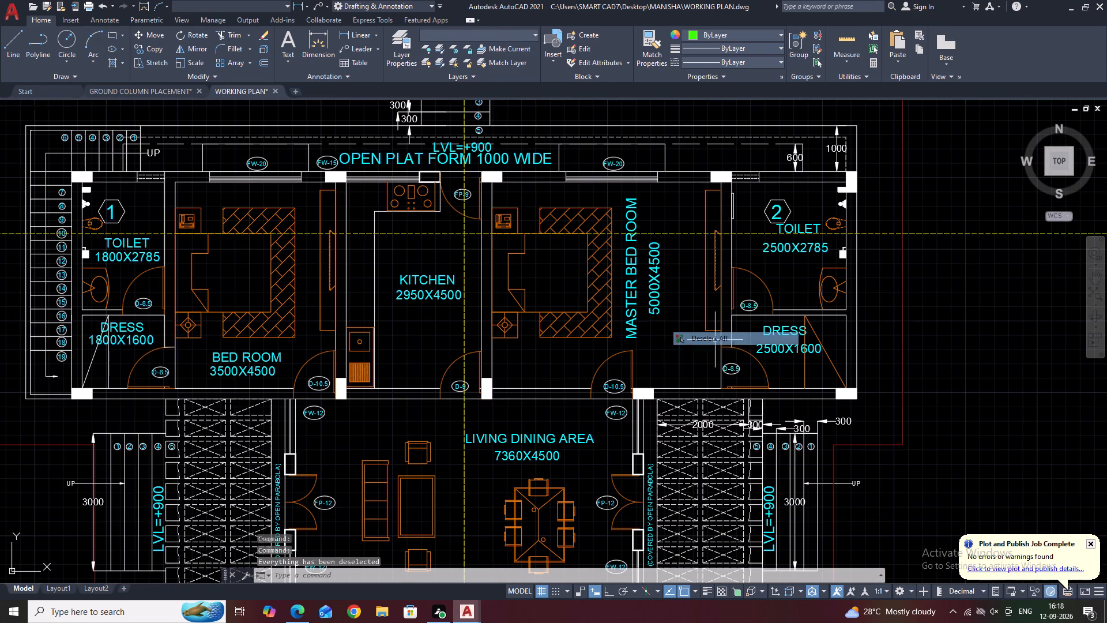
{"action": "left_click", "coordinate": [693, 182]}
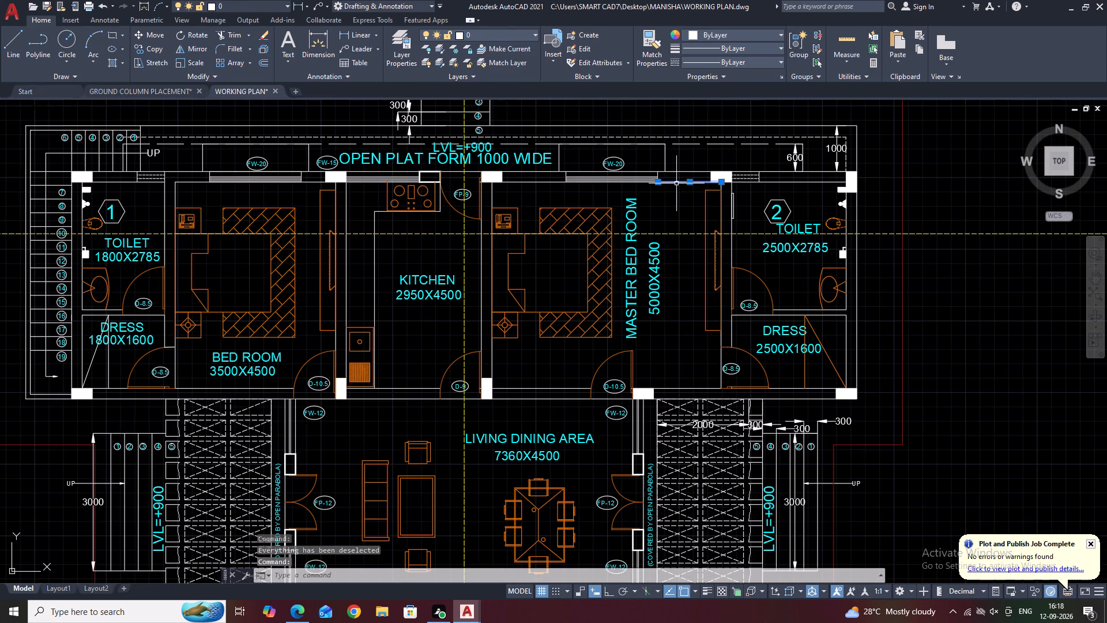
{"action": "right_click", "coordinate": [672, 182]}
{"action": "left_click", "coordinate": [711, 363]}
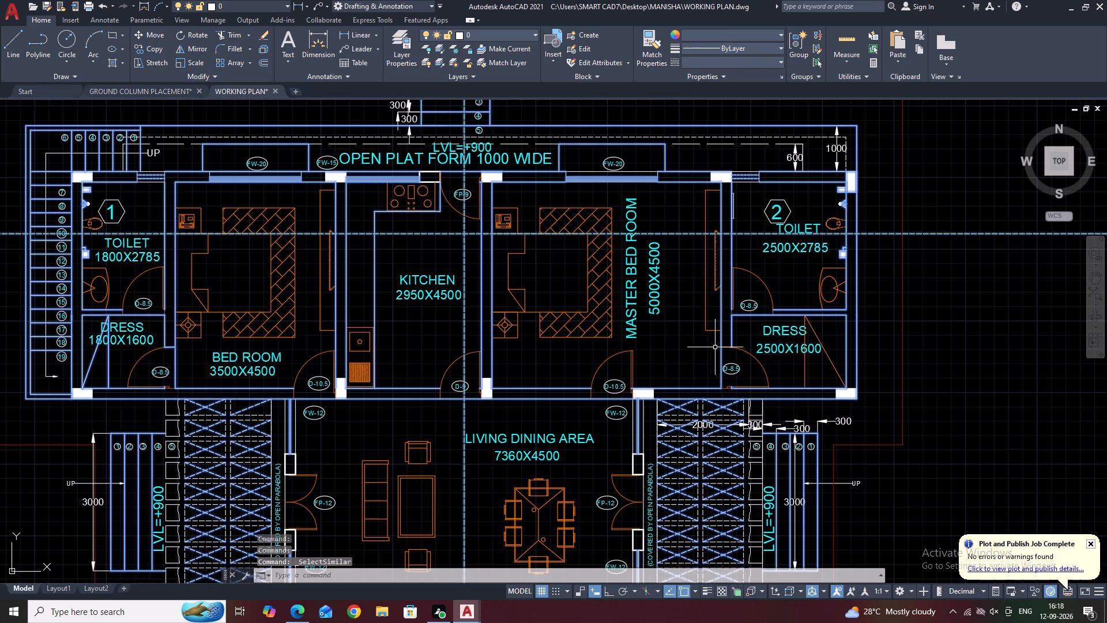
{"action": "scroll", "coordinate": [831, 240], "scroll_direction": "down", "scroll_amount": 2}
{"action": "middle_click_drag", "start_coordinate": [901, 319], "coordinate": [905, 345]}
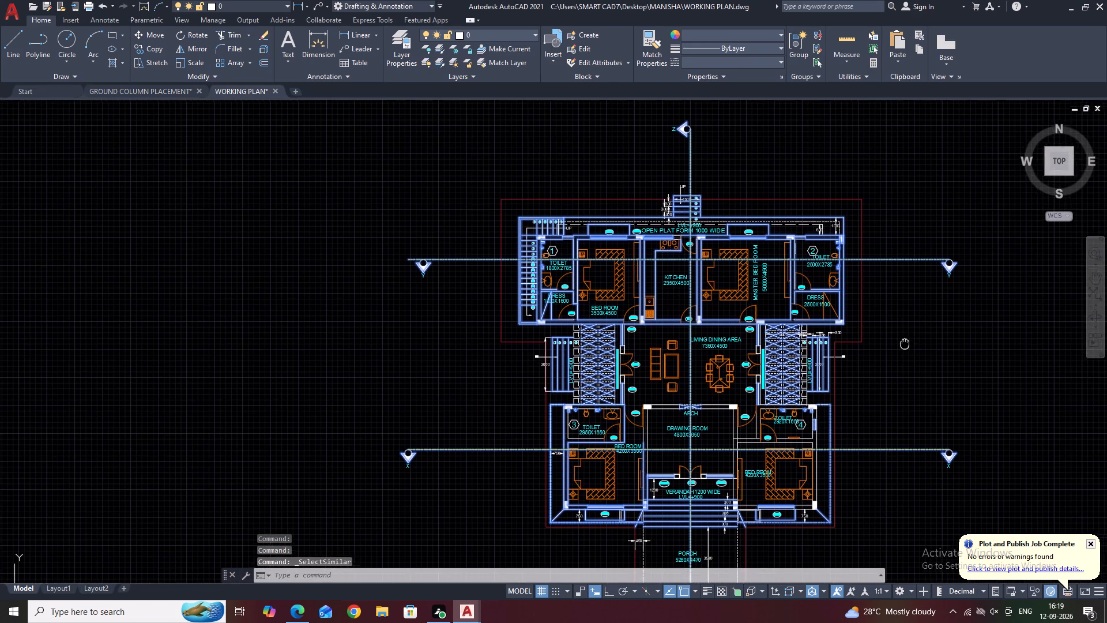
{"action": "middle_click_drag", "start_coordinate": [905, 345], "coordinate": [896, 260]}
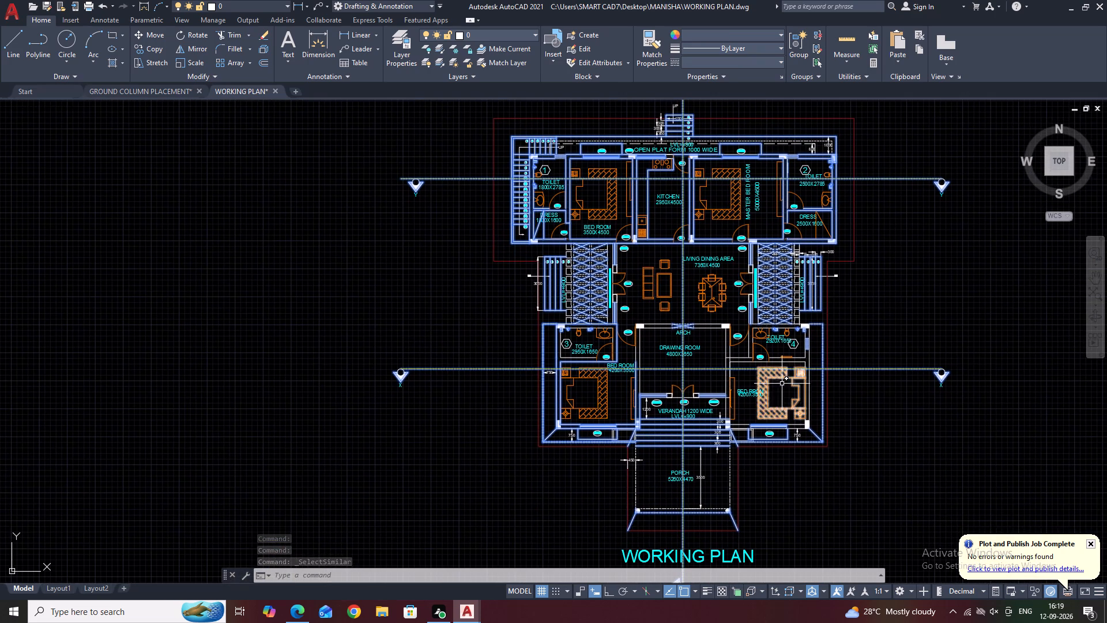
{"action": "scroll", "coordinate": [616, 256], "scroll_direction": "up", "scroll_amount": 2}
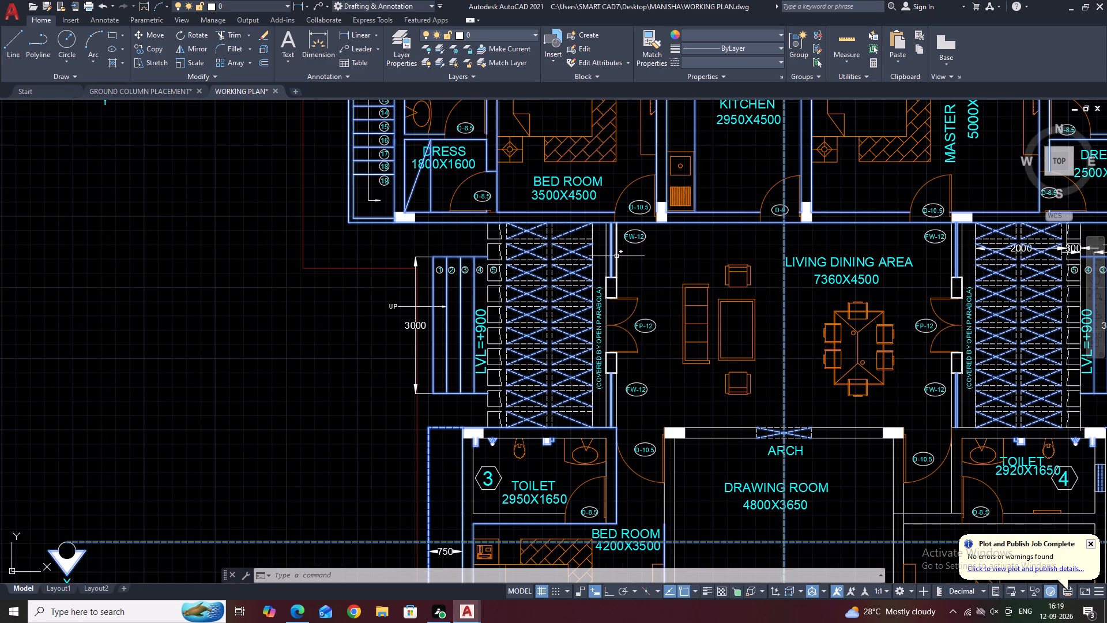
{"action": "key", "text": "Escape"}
Select the tread lines and both end lines of the west side entrance steps, leaving out the 3000 dimension.
{"action": "scroll", "coordinate": [608, 250], "scroll_direction": "down", "scroll_amount": 1}
{"action": "scroll", "coordinate": [504, 279], "scroll_direction": "up", "scroll_amount": 2}
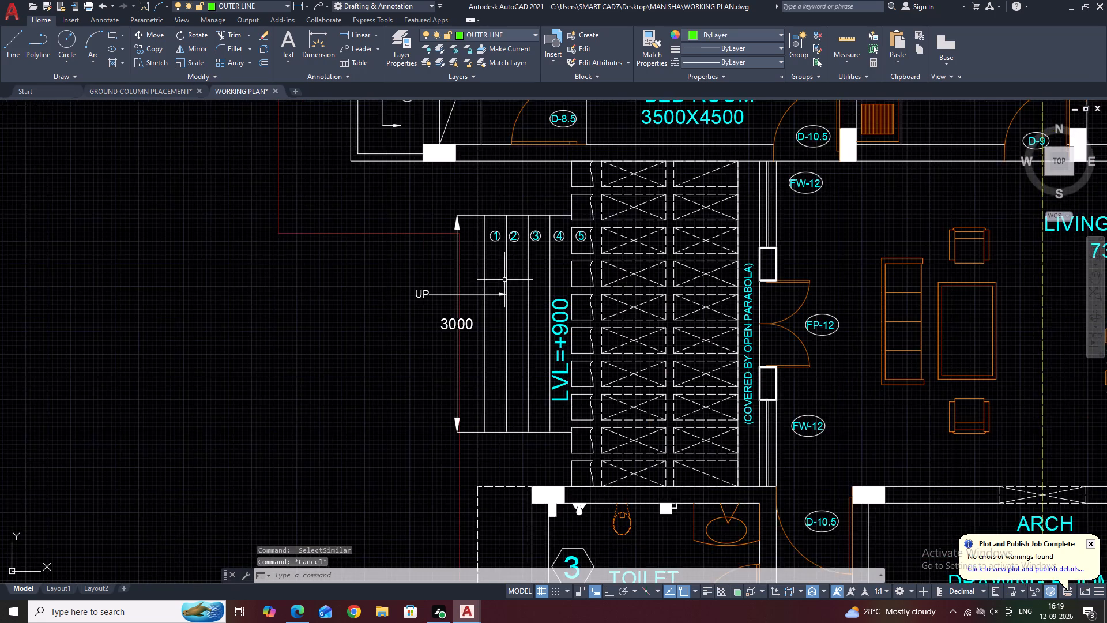
{"action": "middle_click_drag", "start_coordinate": [519, 283], "coordinate": [641, 253]}
{"action": "scroll", "coordinate": [678, 240], "scroll_direction": "up", "scroll_amount": 2}
{"action": "left_click", "coordinate": [685, 228]}
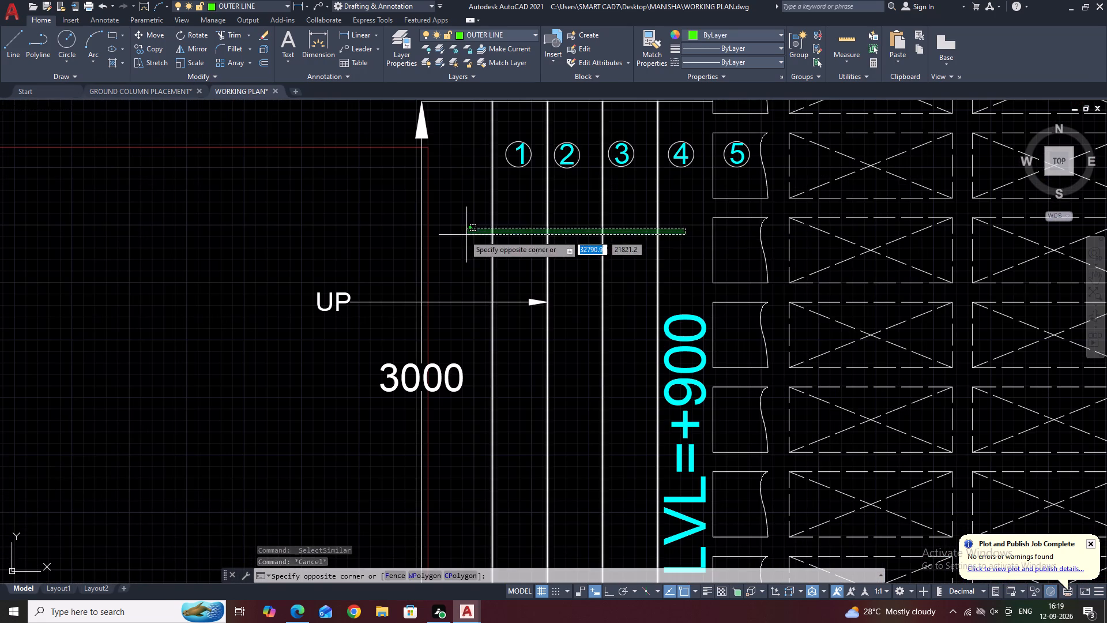
{"action": "left_click", "coordinate": [461, 235]}
{"action": "scroll", "coordinate": [530, 196], "scroll_direction": "down", "scroll_amount": 2}
{"action": "scroll", "coordinate": [499, 148], "scroll_direction": "up", "scroll_amount": 1}
{"action": "left_click", "coordinate": [530, 153]}
{"action": "left_click", "coordinate": [487, 175]}
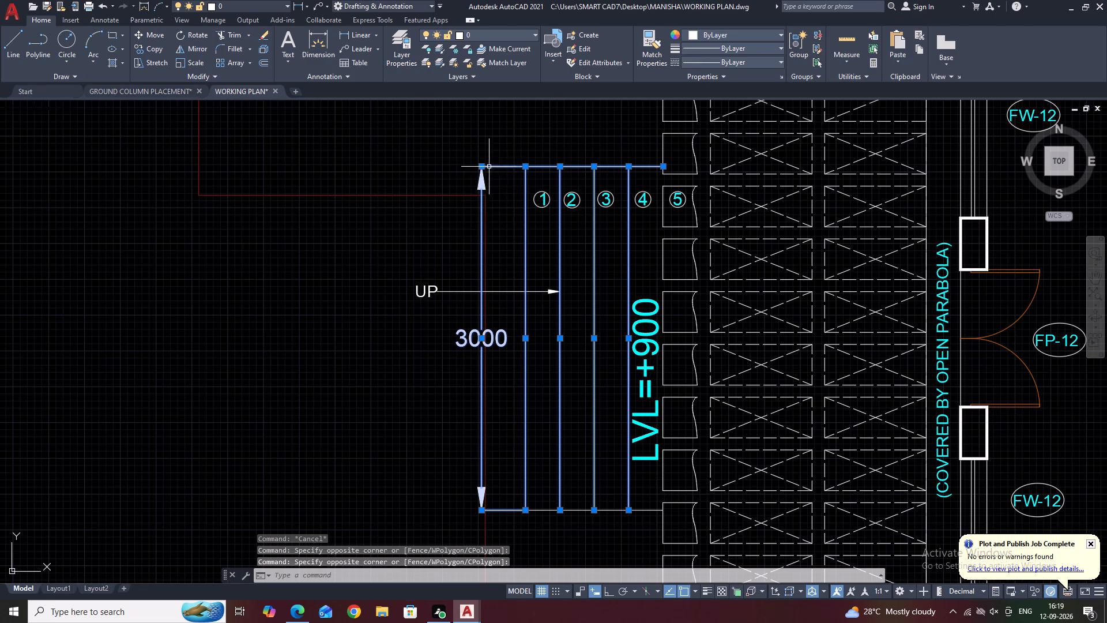
{"action": "left_click", "coordinate": [494, 159], "text": "shift"}
{"action": "left_click", "coordinate": [462, 187], "text": "shift"}
{"action": "scroll", "coordinate": [588, 190], "scroll_direction": "down", "scroll_amount": 1}
{"action": "middle_click_drag", "start_coordinate": [609, 302], "coordinate": [665, 292]}
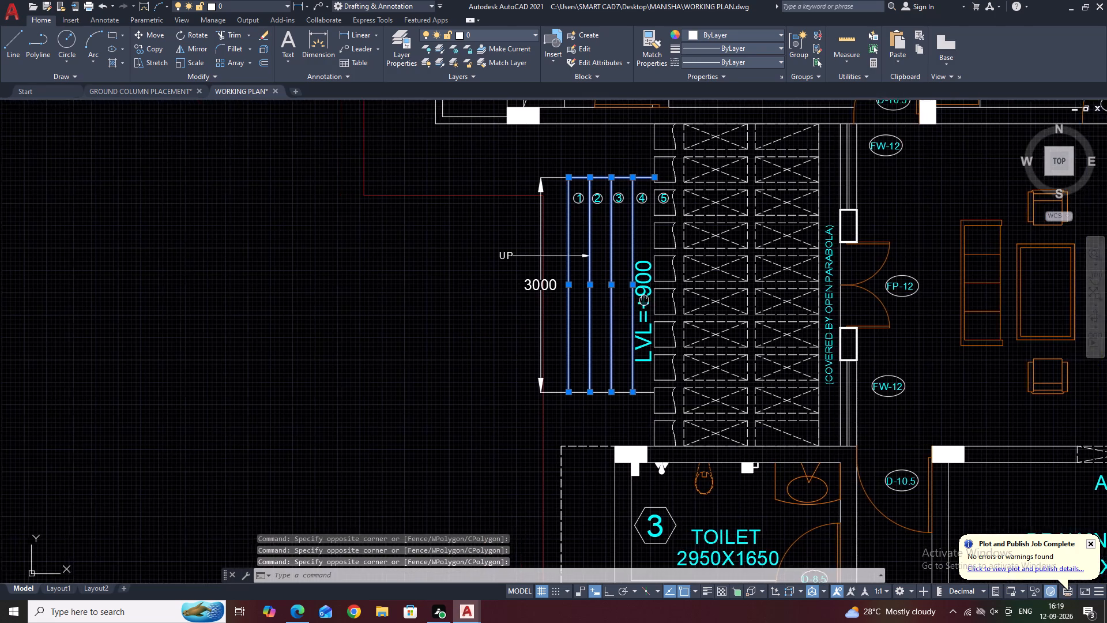
{"action": "middle_click_drag", "start_coordinate": [665, 292], "coordinate": [671, 283]}
{"action": "scroll", "coordinate": [656, 372], "scroll_direction": "up", "scroll_amount": 2}
{"action": "left_click", "coordinate": [684, 369]}
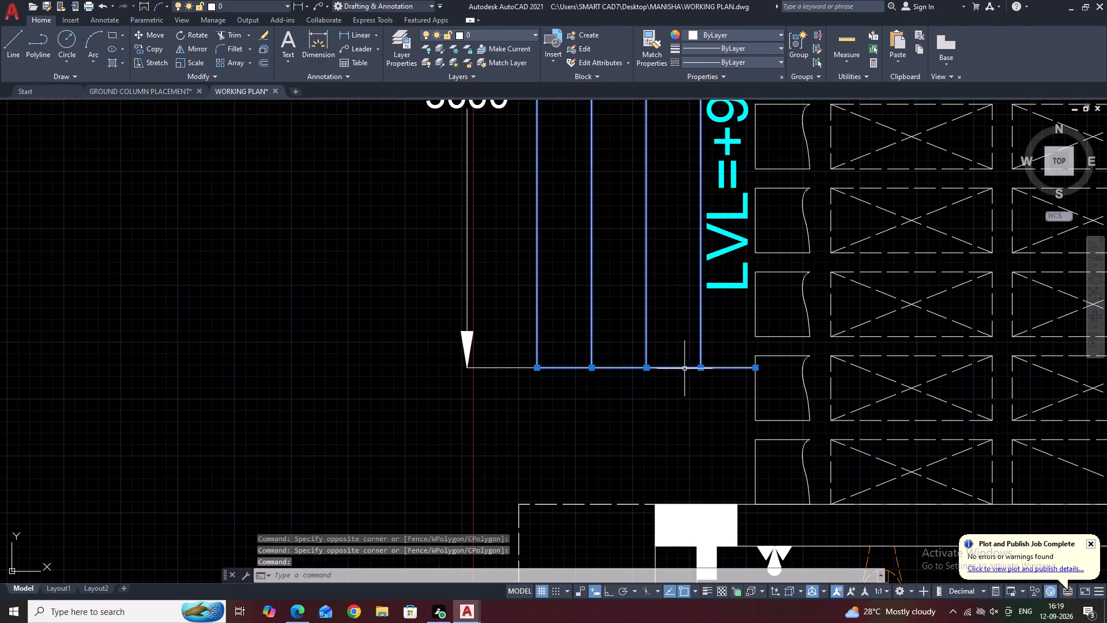
Add the front step lines between the verandah and the porch to the selection.
{"action": "scroll", "coordinate": [628, 252], "scroll_direction": "down", "scroll_amount": 2}
{"action": "middle_click_drag", "start_coordinate": [720, 346], "coordinate": [719, 277]}
{"action": "scroll", "coordinate": [709, 263], "scroll_direction": "down", "scroll_amount": 2}
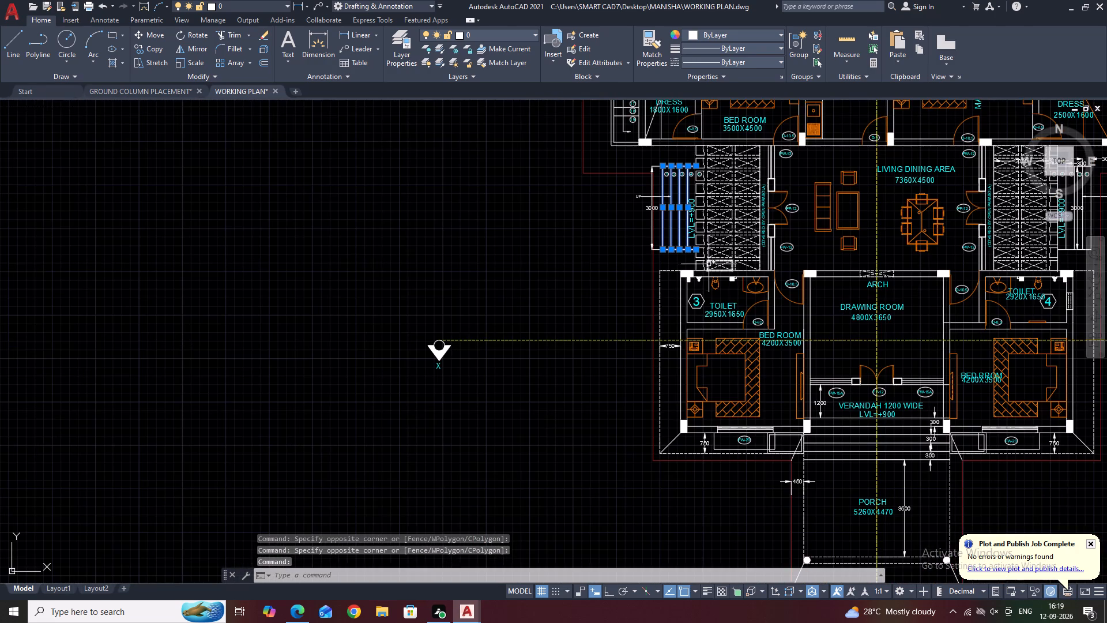
{"action": "middle_click_drag", "start_coordinate": [789, 317], "coordinate": [758, 265]}
{"action": "scroll", "coordinate": [801, 410], "scroll_direction": "up", "scroll_amount": 2}
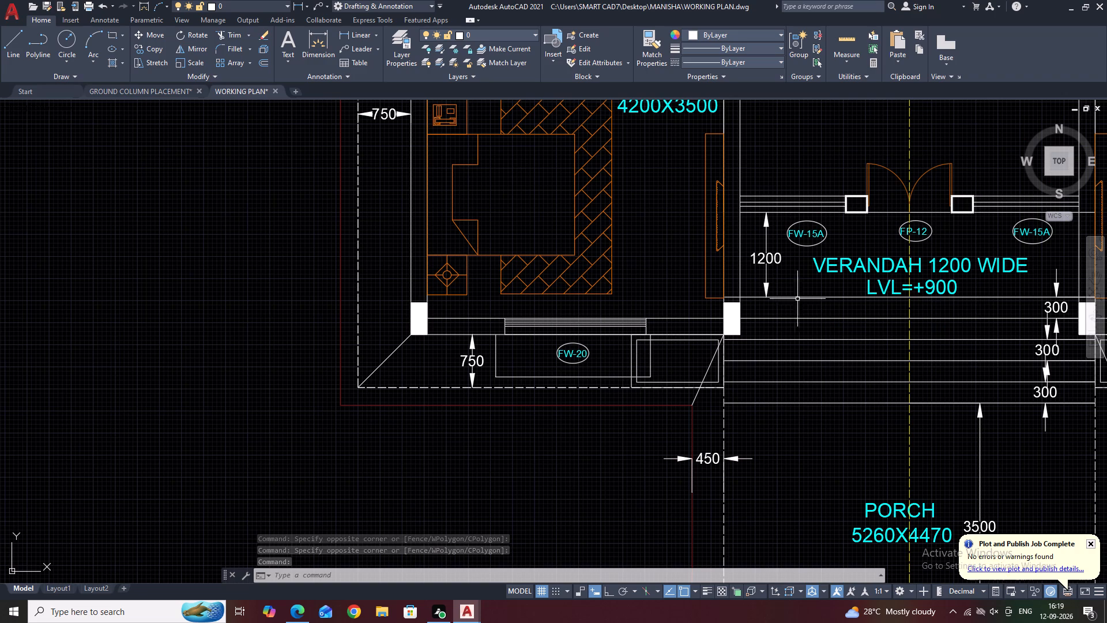
{"action": "left_click", "coordinate": [809, 287]}
{"action": "left_click", "coordinate": [776, 442]}
Add the east side entrance steps' tread lines, south end line and adjoining platform edge line to the selection.
{"action": "scroll", "coordinate": [657, 298], "scroll_direction": "down", "scroll_amount": 3}
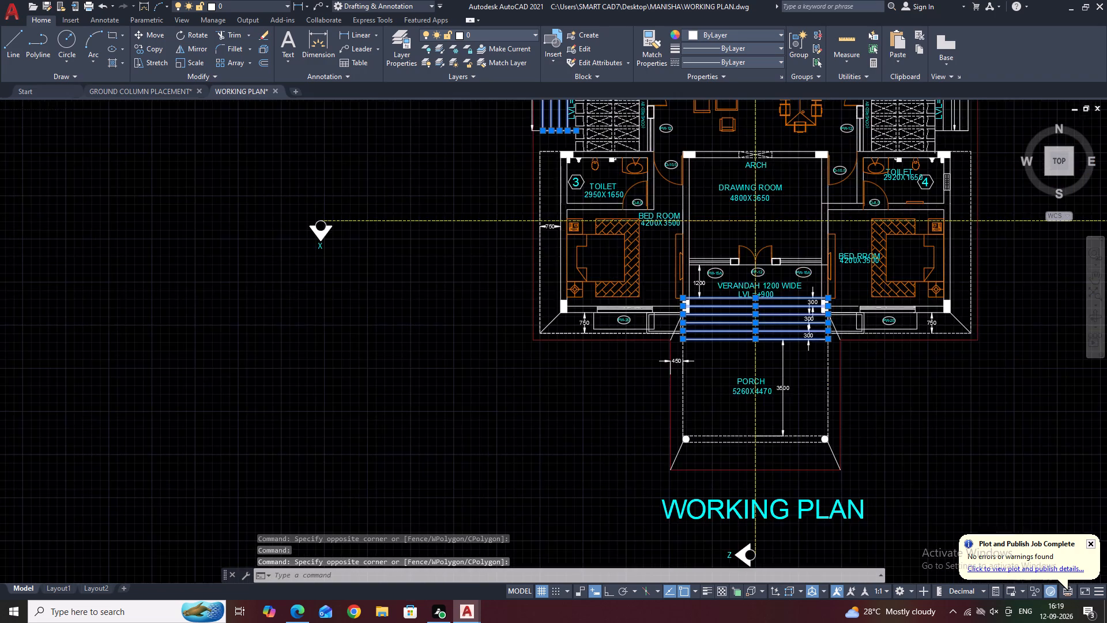
{"action": "middle_click_drag", "start_coordinate": [836, 251], "coordinate": [805, 340]}
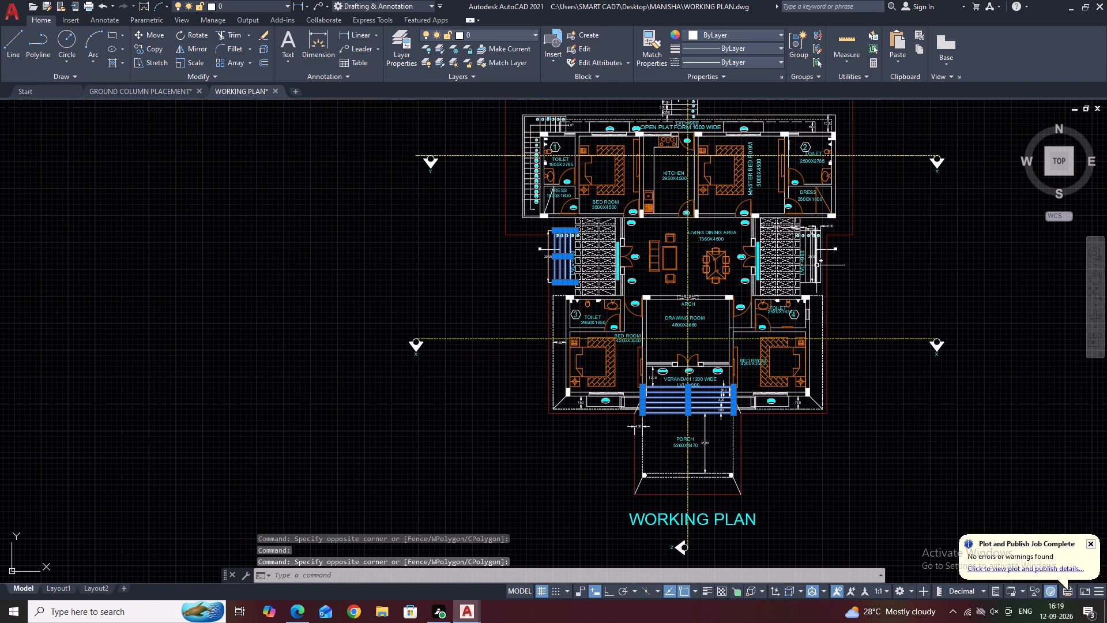
{"action": "scroll", "coordinate": [814, 268], "scroll_direction": "up", "scroll_amount": 5}
{"action": "left_click", "coordinate": [856, 309]}
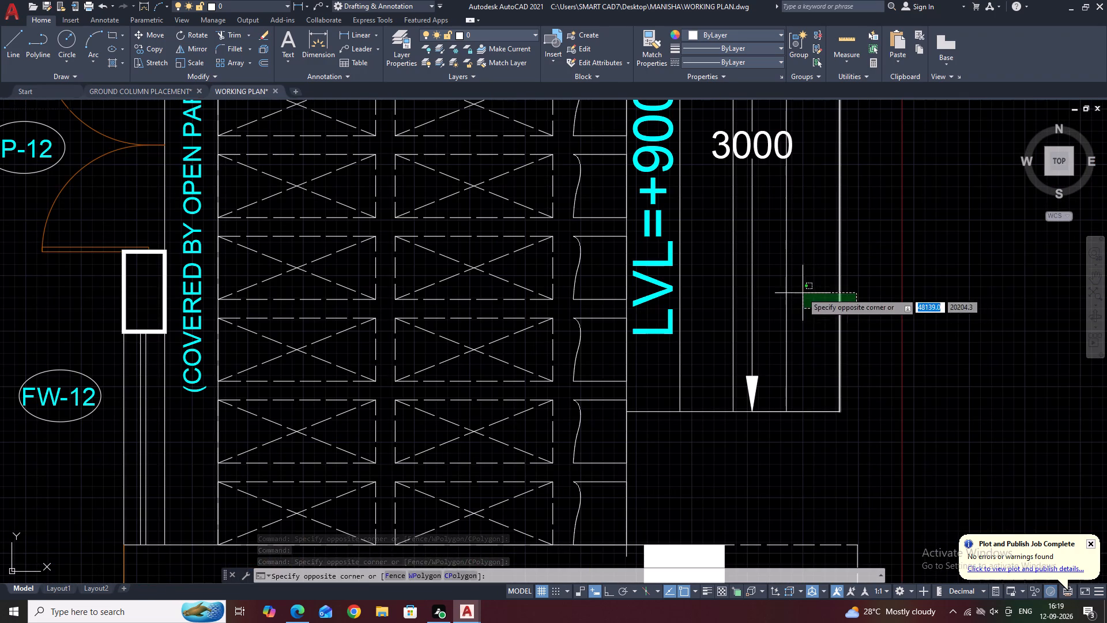
{"action": "left_click", "coordinate": [779, 264]}
{"action": "left_click_drag", "start_coordinate": [746, 286], "coordinate": [728, 283]}
{"action": "left_click", "coordinate": [677, 262]}
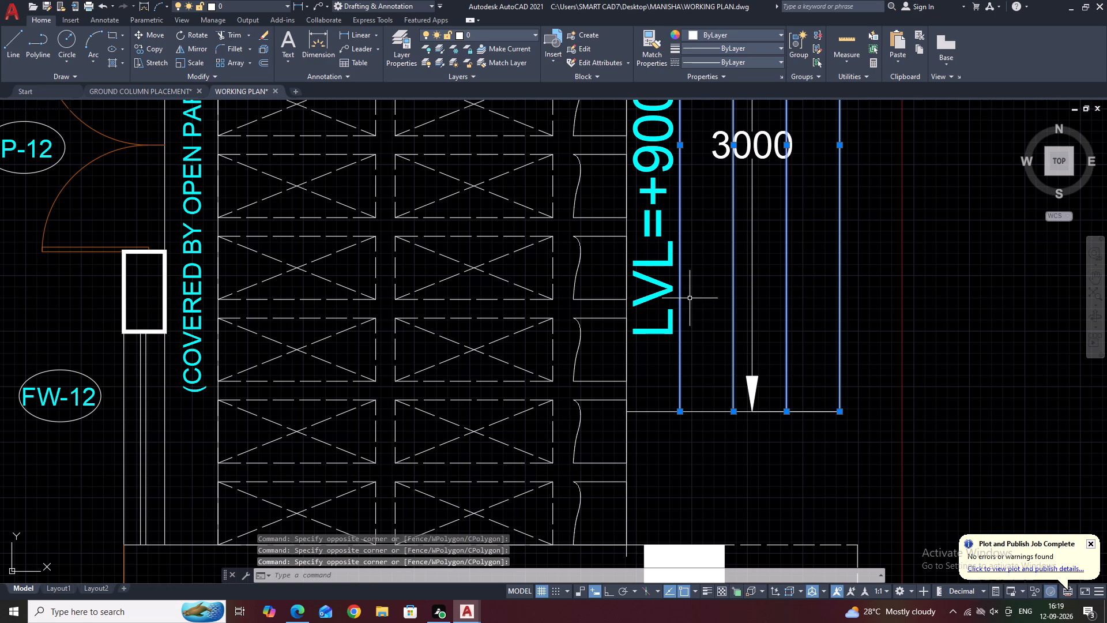
{"action": "left_click", "coordinate": [669, 385]}
{"action": "left_click", "coordinate": [650, 433]}
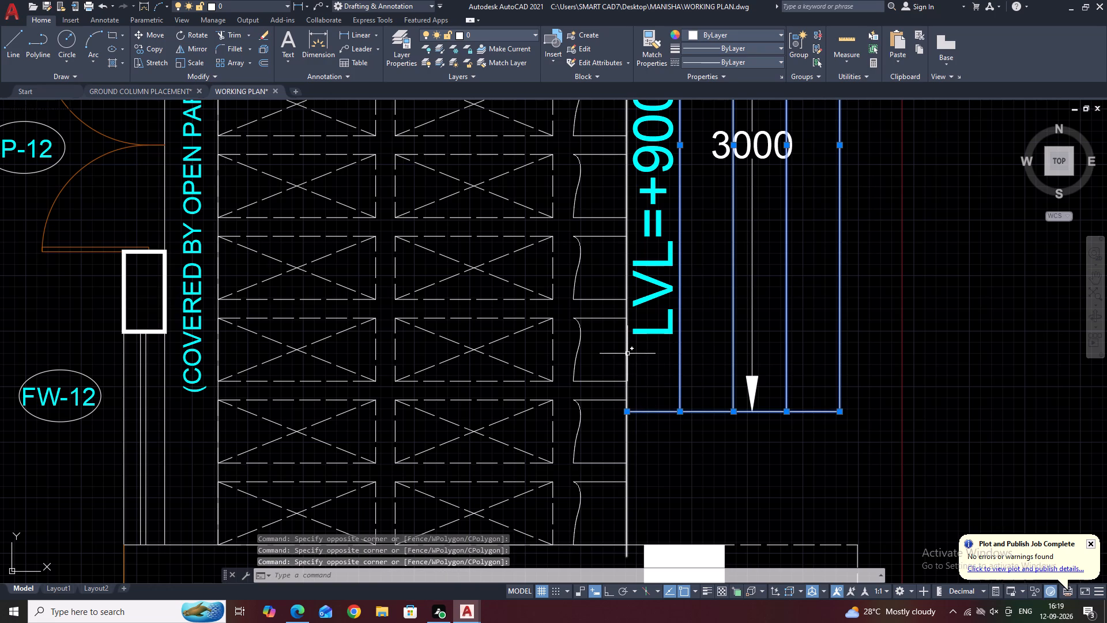
{"action": "left_click", "coordinate": [627, 353]}
Move the selected west, front and east step lines to the STAIRS layer.
{"action": "scroll", "coordinate": [795, 367], "scroll_direction": "down", "scroll_amount": 2}
{"action": "middle_click_drag", "start_coordinate": [444, 280], "coordinate": [757, 317]}
{"action": "scroll", "coordinate": [758, 317], "scroll_direction": "down", "scroll_amount": 2}
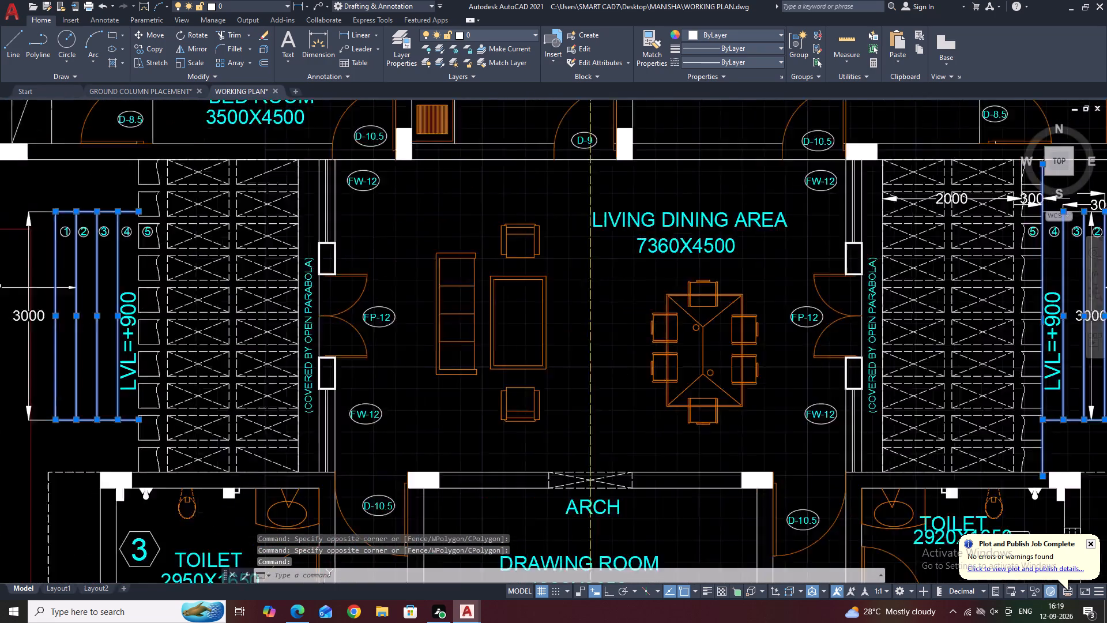
{"action": "scroll", "coordinate": [522, 283], "scroll_direction": "up", "scroll_amount": 1}
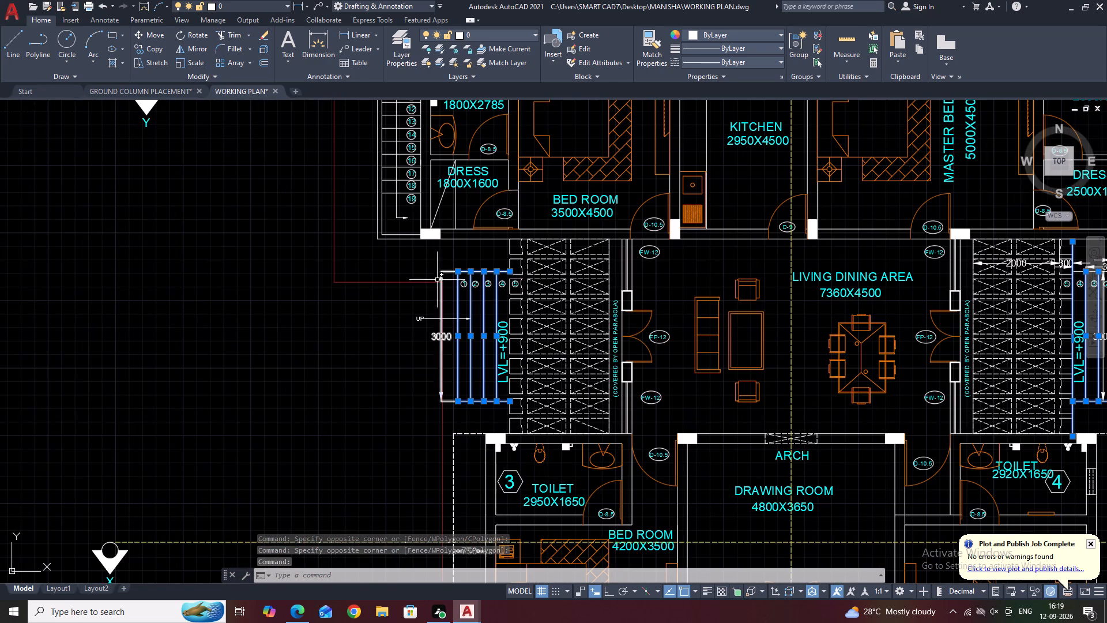
{"action": "left_click", "coordinate": [479, 34]}
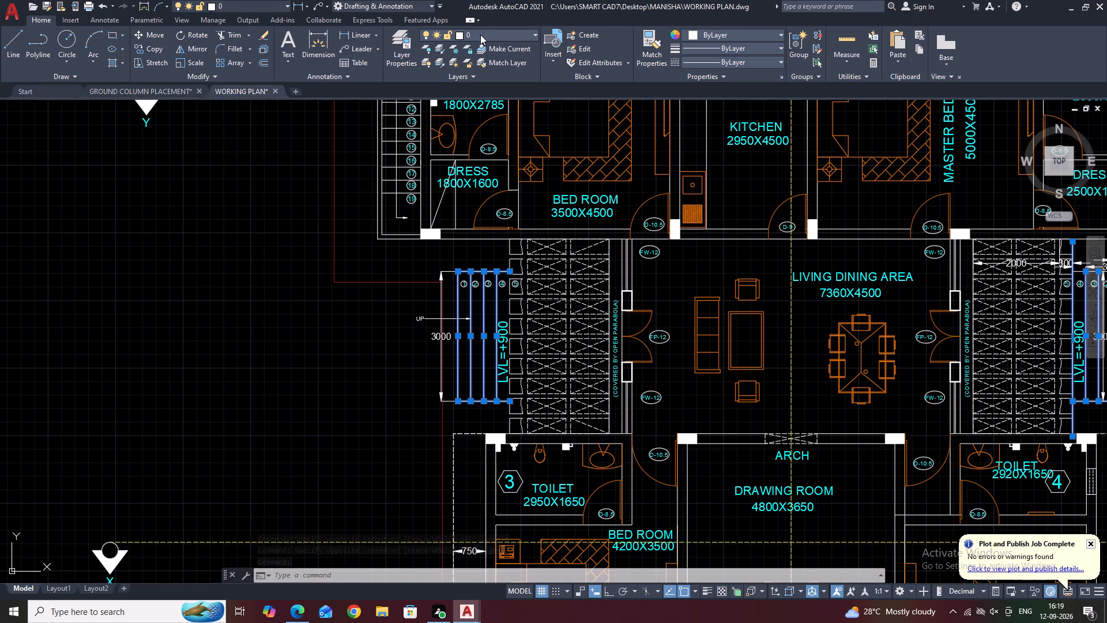
{"action": "left_click", "coordinate": [484, 132]}
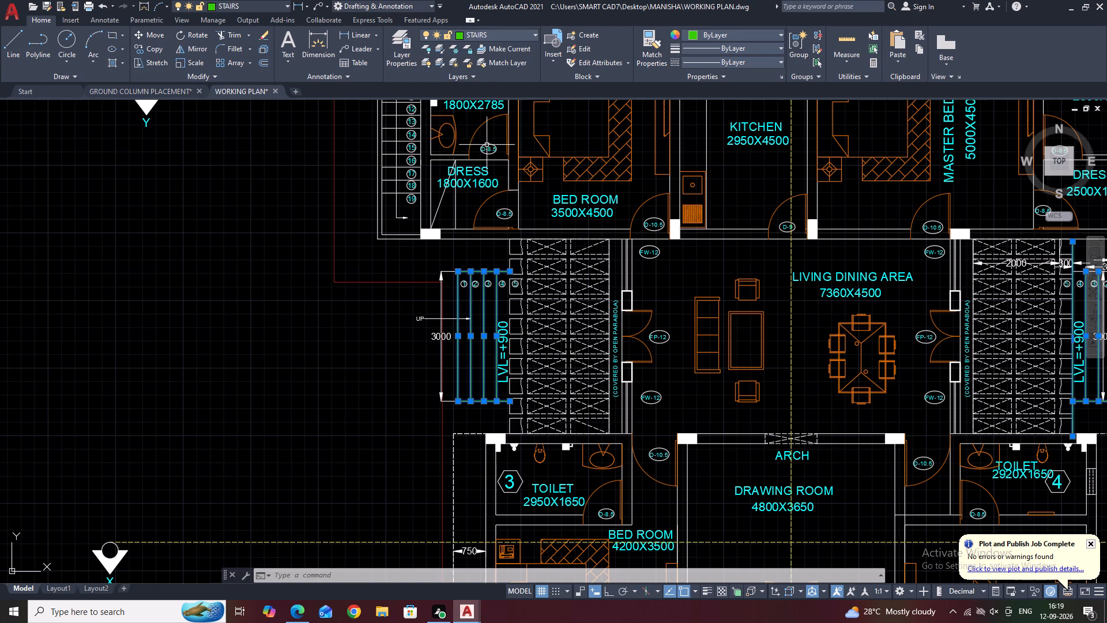
{"action": "key", "text": "Escape"}
Draw a vertical line along the west platform's edge beside the steps, from the dress room's south wall to toilet 3's north wall.
{"action": "middle_click_drag", "start_coordinate": [542, 277], "coordinate": [579, 259]}
{"action": "key", "text": "l"}
{"action": "key", "text": "space"}
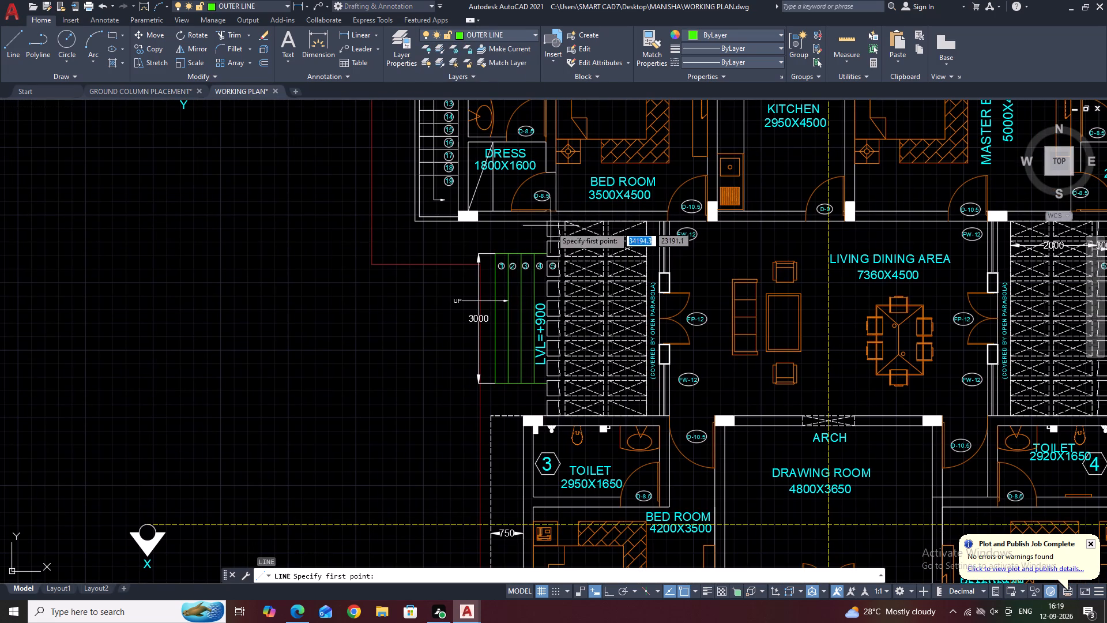
{"action": "left_click", "coordinate": [547, 219]}
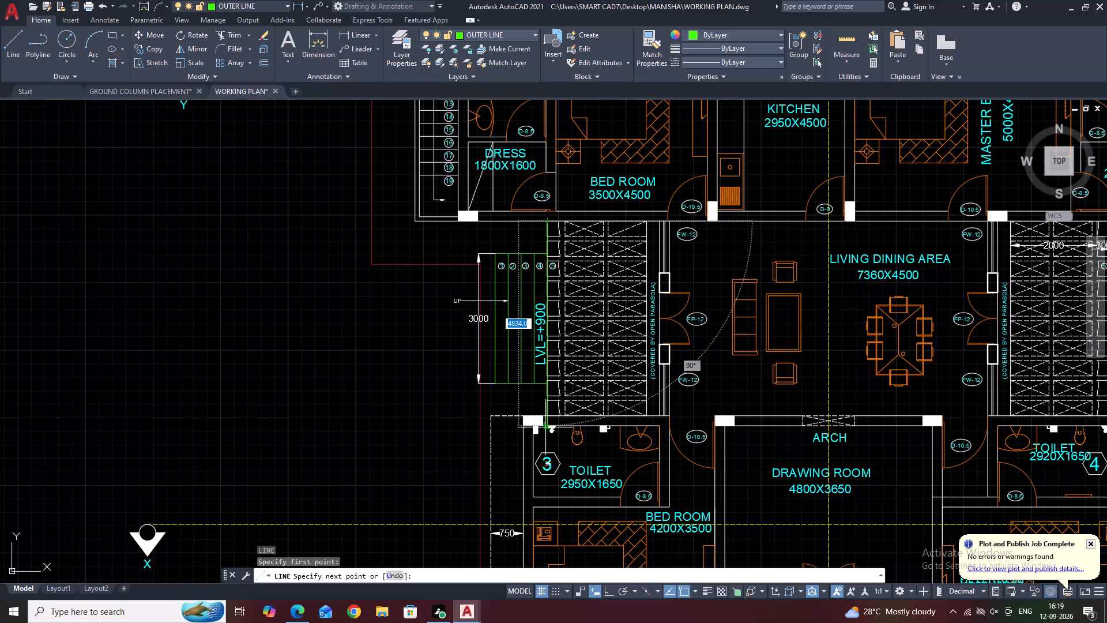
{"action": "left_click", "coordinate": [548, 415]}
{"action": "key", "text": "Escape"}
{"action": "key", "text": "Escape"}
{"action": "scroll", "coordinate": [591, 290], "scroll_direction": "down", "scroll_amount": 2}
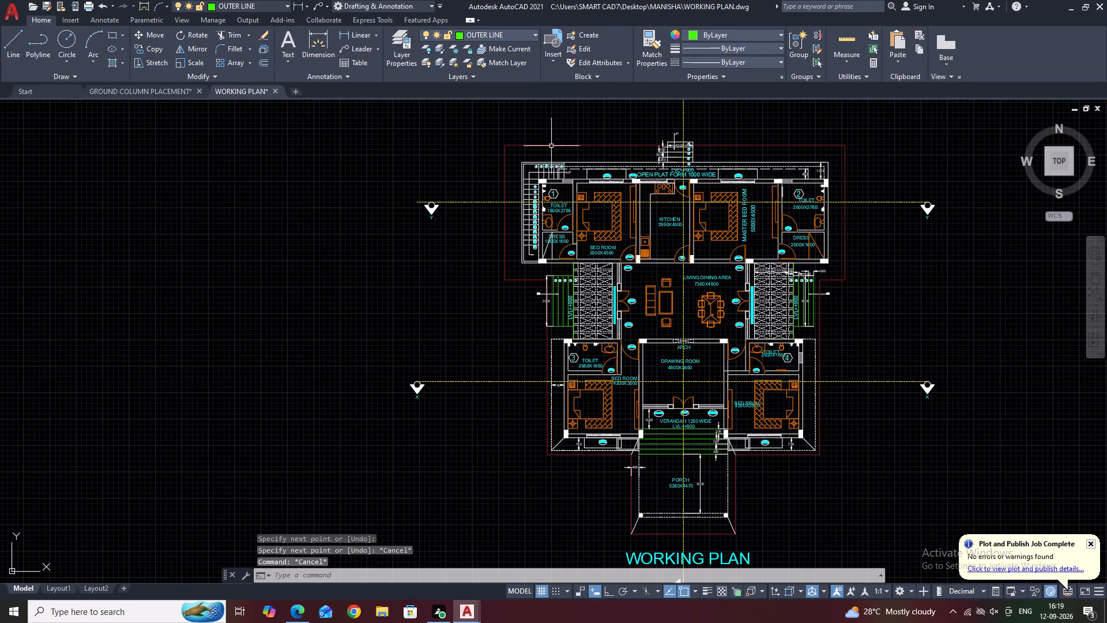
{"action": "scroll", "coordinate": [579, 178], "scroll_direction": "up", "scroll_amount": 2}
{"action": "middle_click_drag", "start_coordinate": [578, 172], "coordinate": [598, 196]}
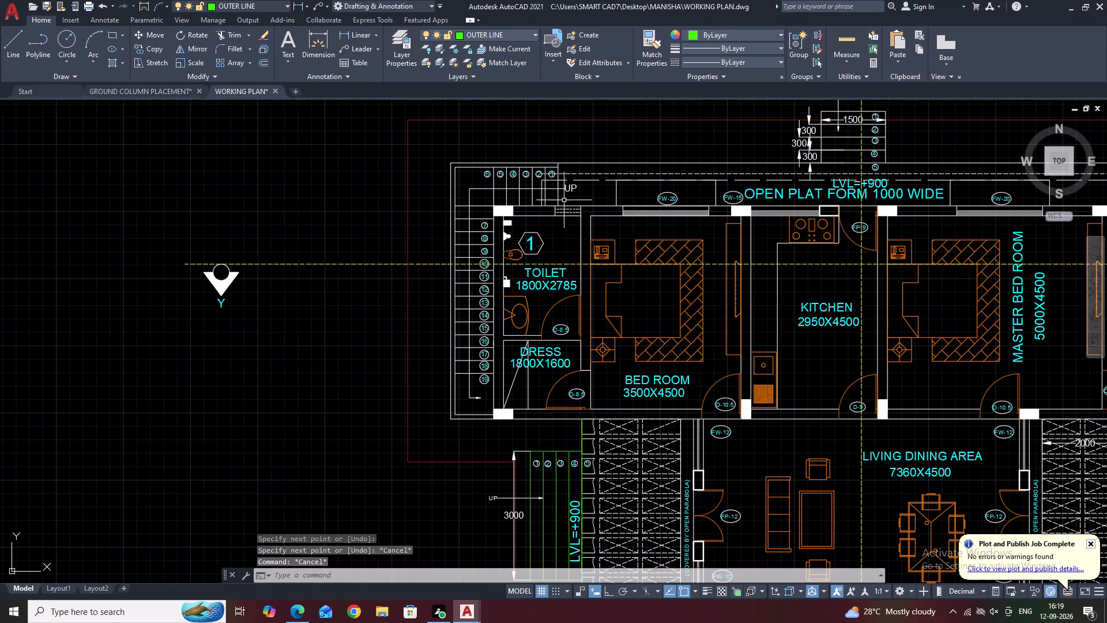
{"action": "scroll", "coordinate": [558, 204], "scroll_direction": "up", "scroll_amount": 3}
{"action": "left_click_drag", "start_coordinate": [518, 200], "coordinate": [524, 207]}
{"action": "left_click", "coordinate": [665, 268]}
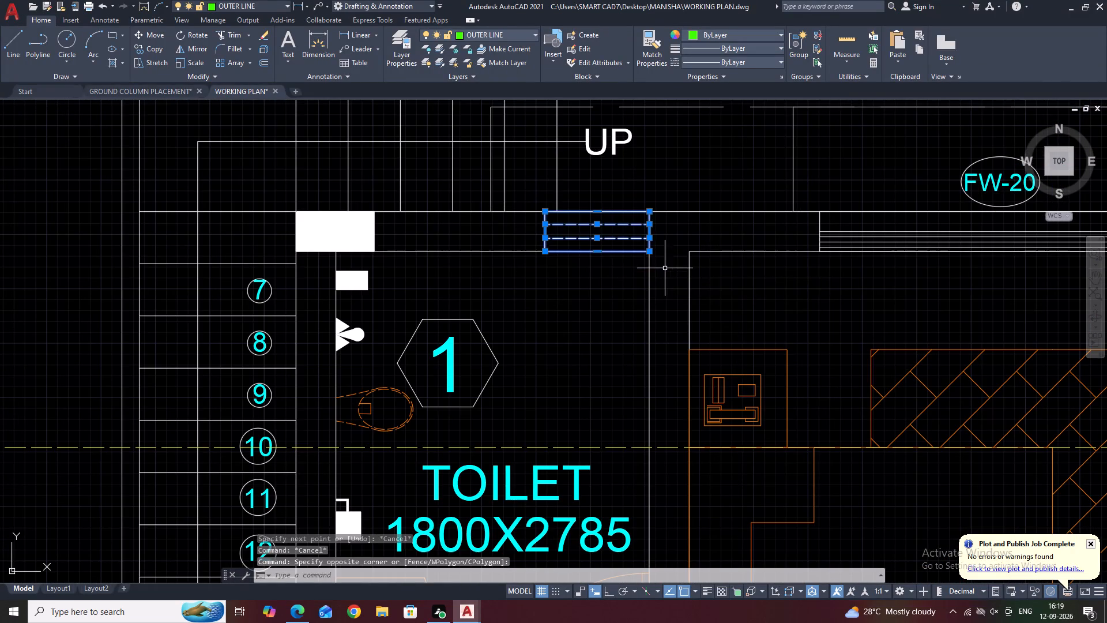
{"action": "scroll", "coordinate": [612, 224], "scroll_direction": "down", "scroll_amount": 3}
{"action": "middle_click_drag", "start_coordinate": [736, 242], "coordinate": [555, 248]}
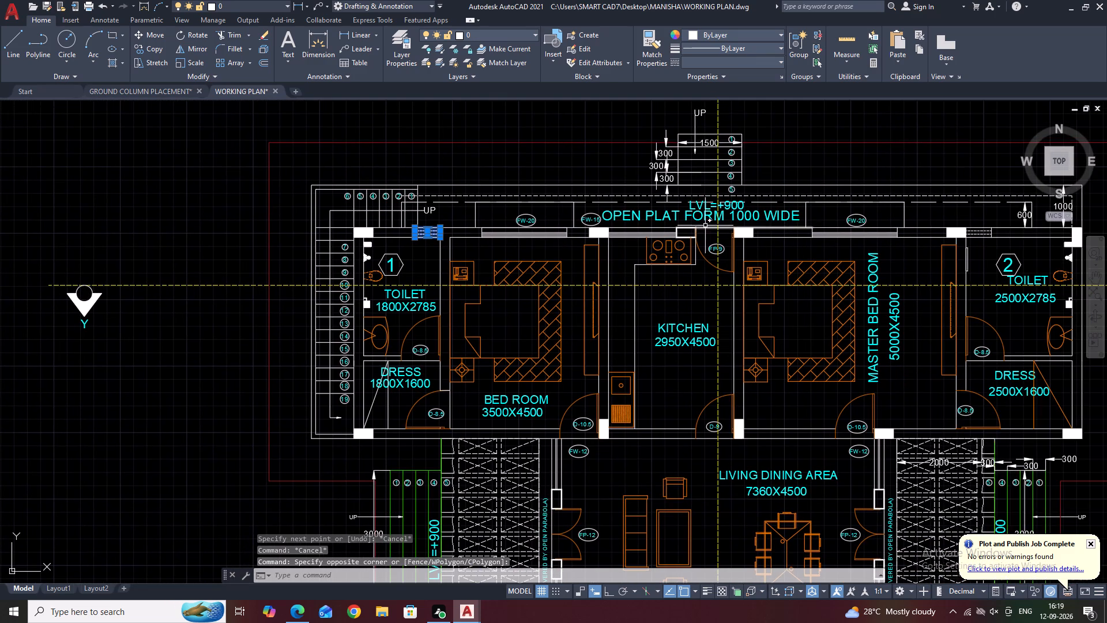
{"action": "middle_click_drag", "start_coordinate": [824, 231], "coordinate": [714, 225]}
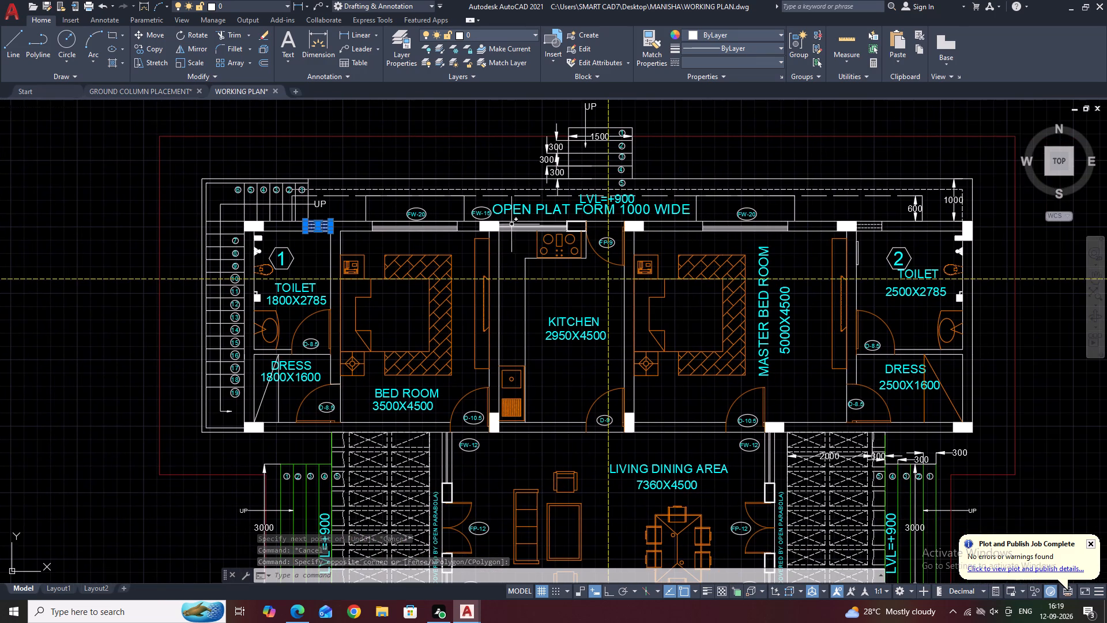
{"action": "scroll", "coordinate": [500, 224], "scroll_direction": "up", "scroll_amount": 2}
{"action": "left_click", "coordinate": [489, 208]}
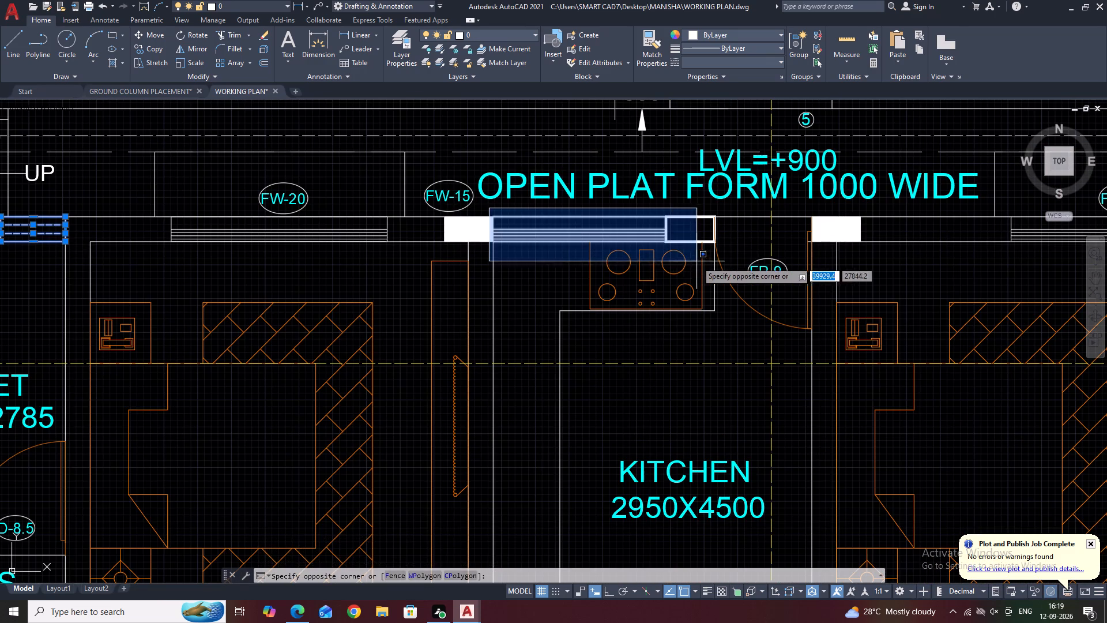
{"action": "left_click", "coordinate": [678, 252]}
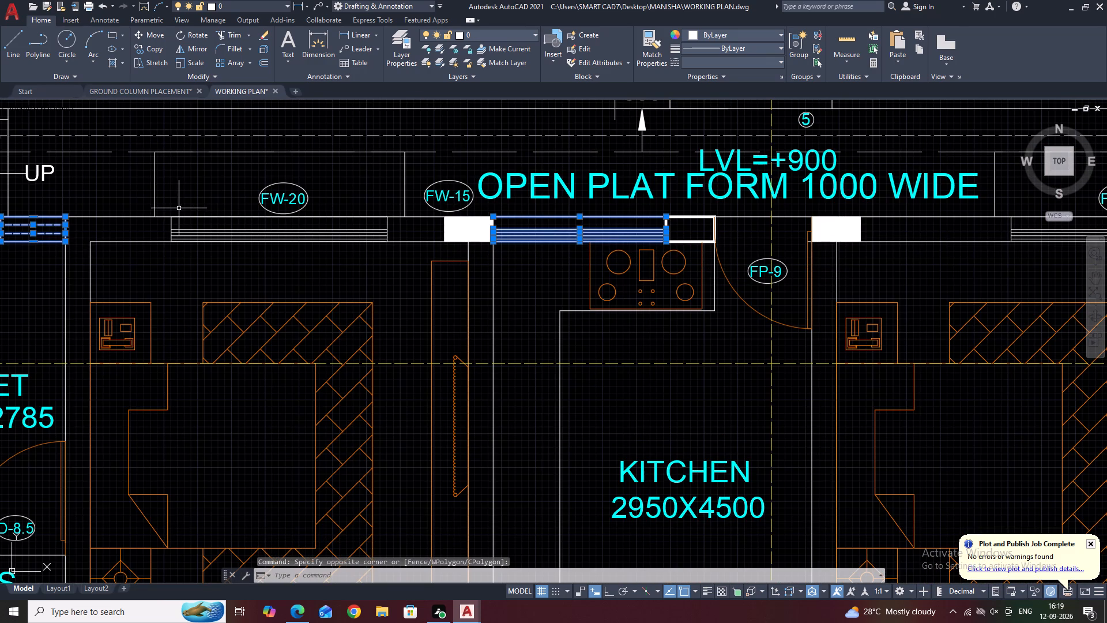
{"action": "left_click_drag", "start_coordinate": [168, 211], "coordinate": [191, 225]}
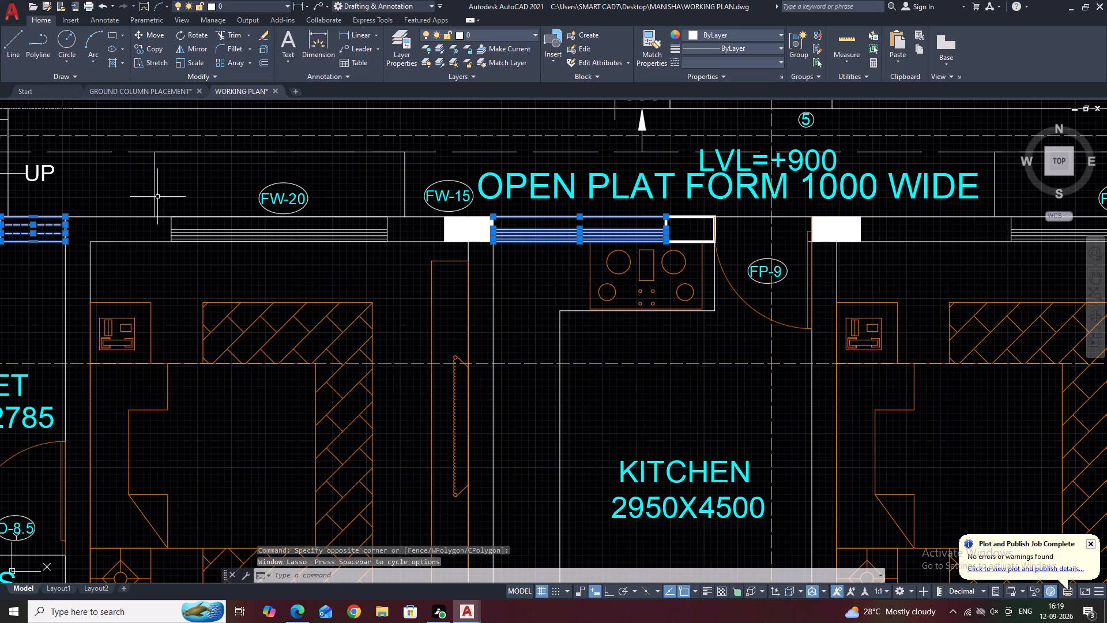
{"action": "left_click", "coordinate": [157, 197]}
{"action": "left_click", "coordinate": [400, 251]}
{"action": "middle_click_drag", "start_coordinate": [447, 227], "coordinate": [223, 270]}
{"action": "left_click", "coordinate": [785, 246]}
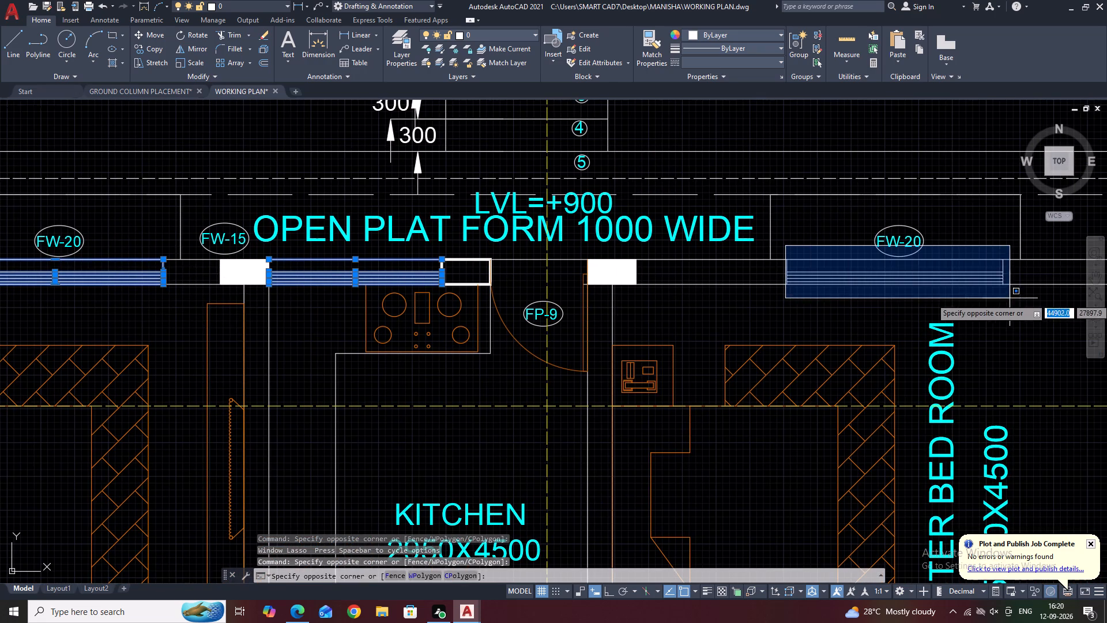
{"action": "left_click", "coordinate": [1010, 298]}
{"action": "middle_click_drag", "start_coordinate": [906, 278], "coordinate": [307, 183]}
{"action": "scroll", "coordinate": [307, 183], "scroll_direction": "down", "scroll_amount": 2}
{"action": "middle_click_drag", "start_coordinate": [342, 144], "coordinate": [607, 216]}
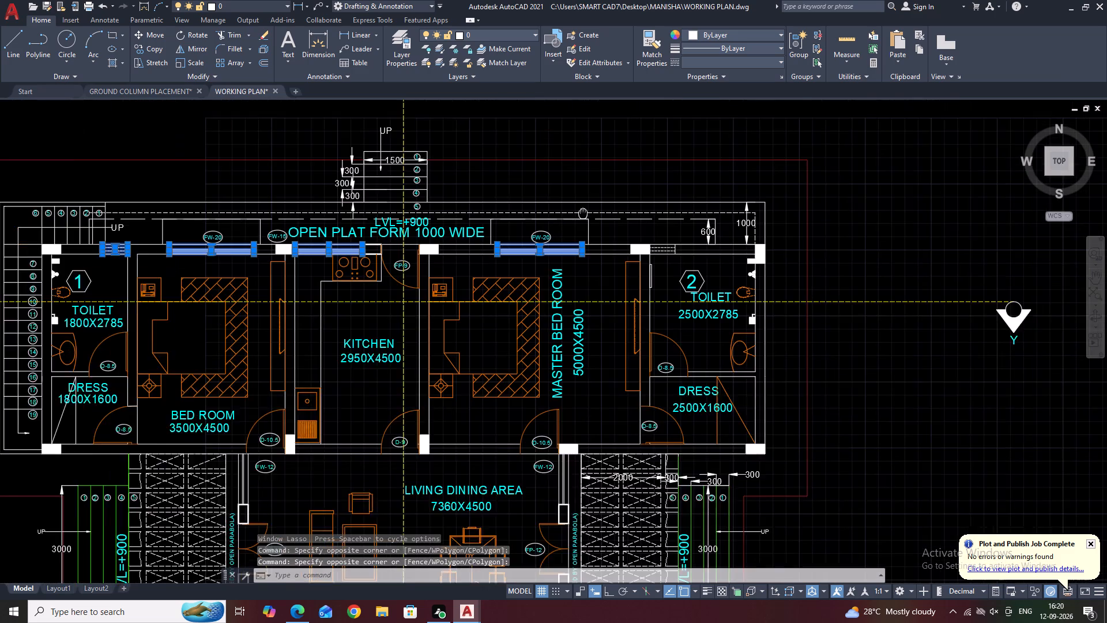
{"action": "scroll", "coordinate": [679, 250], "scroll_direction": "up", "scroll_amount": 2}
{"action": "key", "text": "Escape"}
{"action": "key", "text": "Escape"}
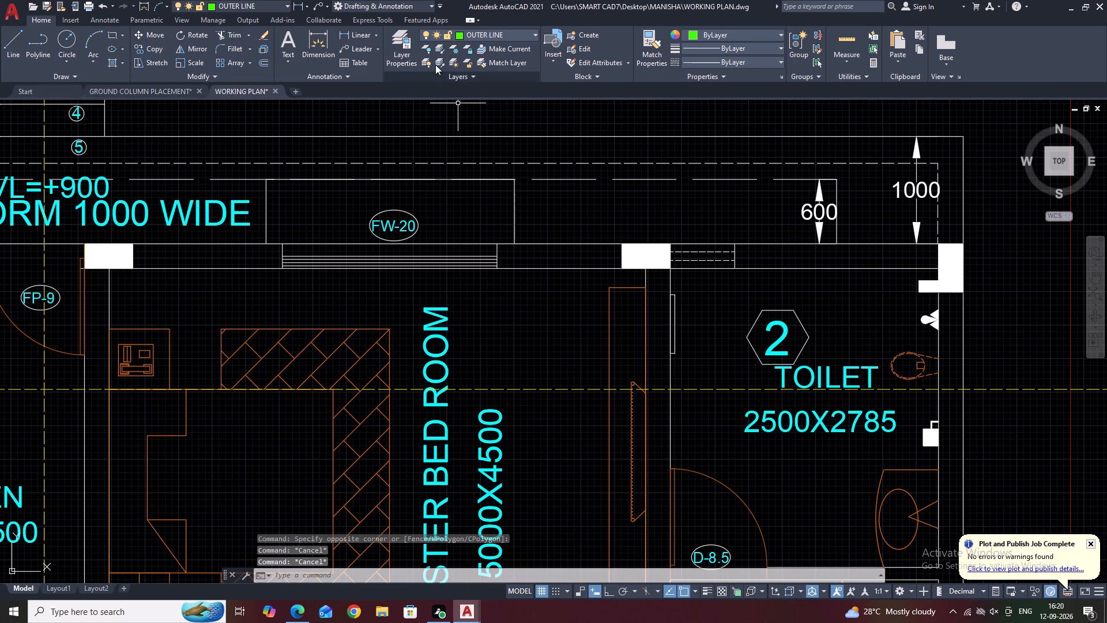
Create a new layer named WINDOWS in the layer properties.
{"action": "left_click", "coordinate": [398, 46]}
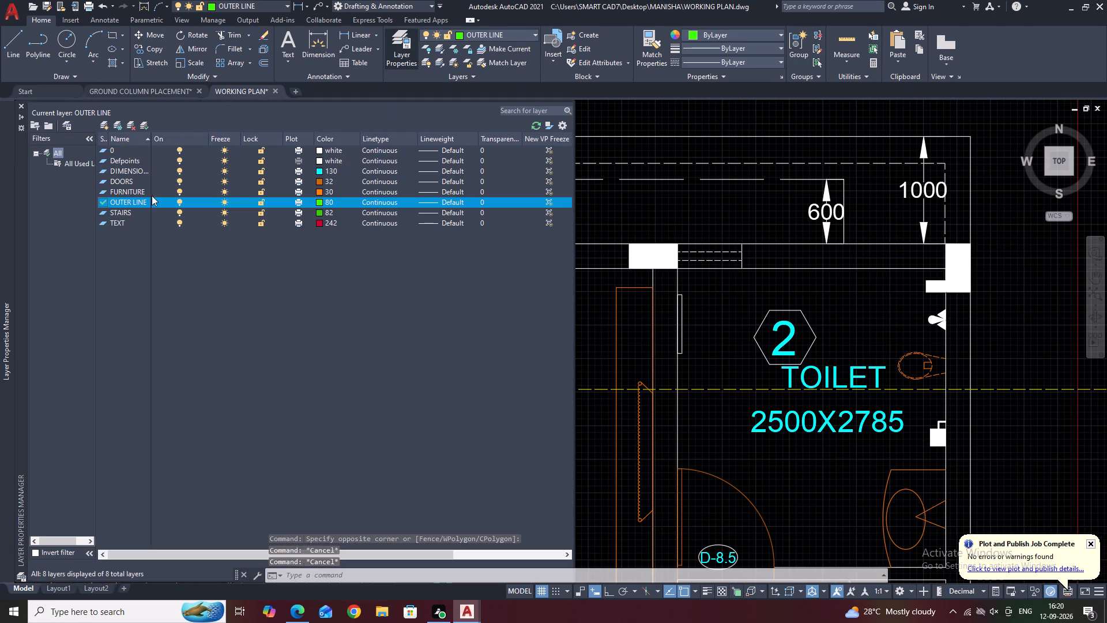
{"action": "left_click", "coordinate": [106, 125]}
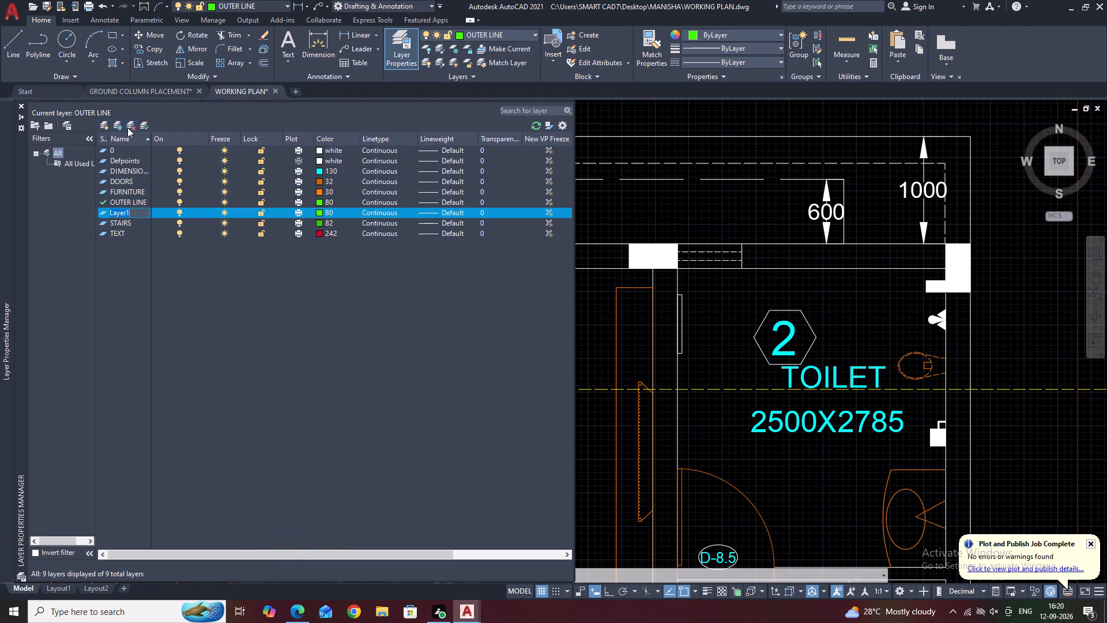
{"action": "type", "text": "WINDOR"}
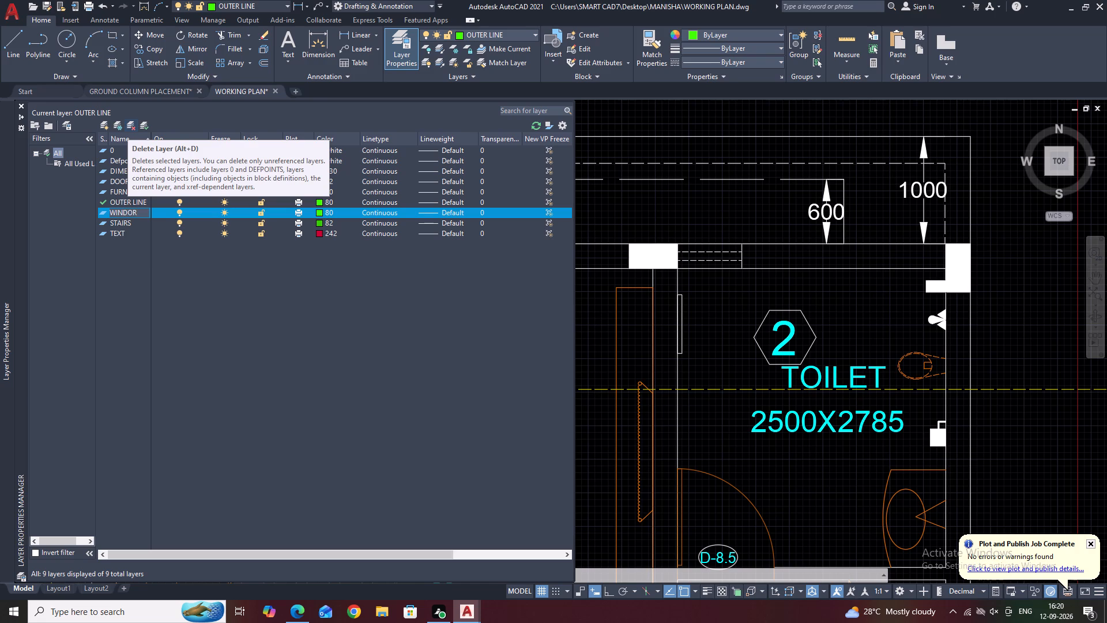
{"action": "key", "text": "BackSpace"}
{"action": "type", "text": "WS"}
{"action": "left_click", "coordinate": [129, 238]}
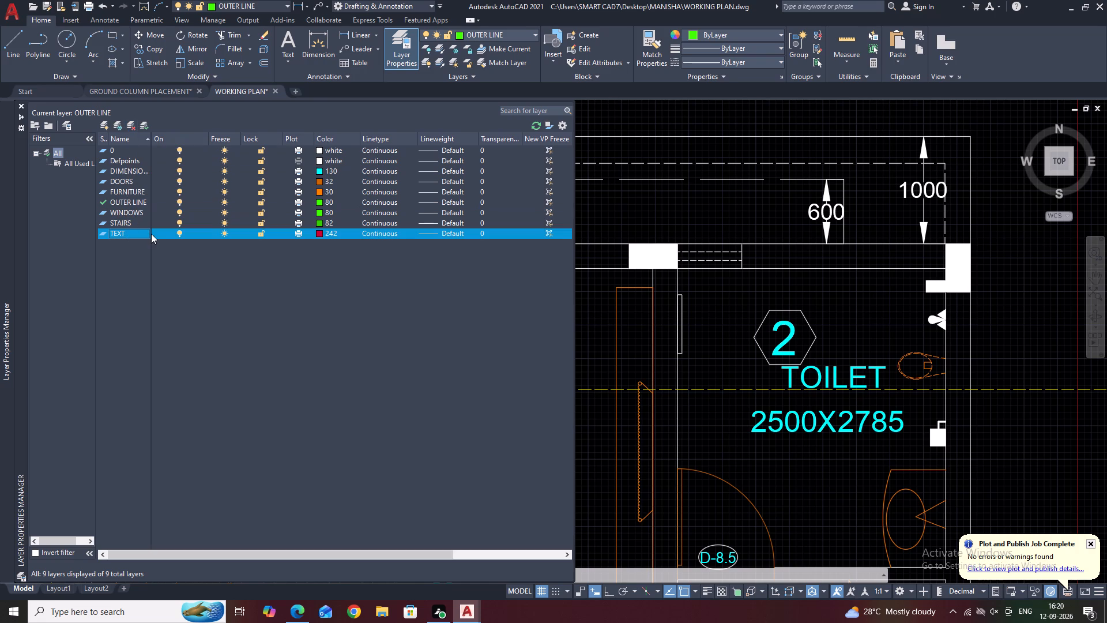
Create a new layer named VENTLATORS and set its colour to index 152.
{"action": "left_click", "coordinate": [103, 123]}
{"action": "type", "text": "VENTLA"}
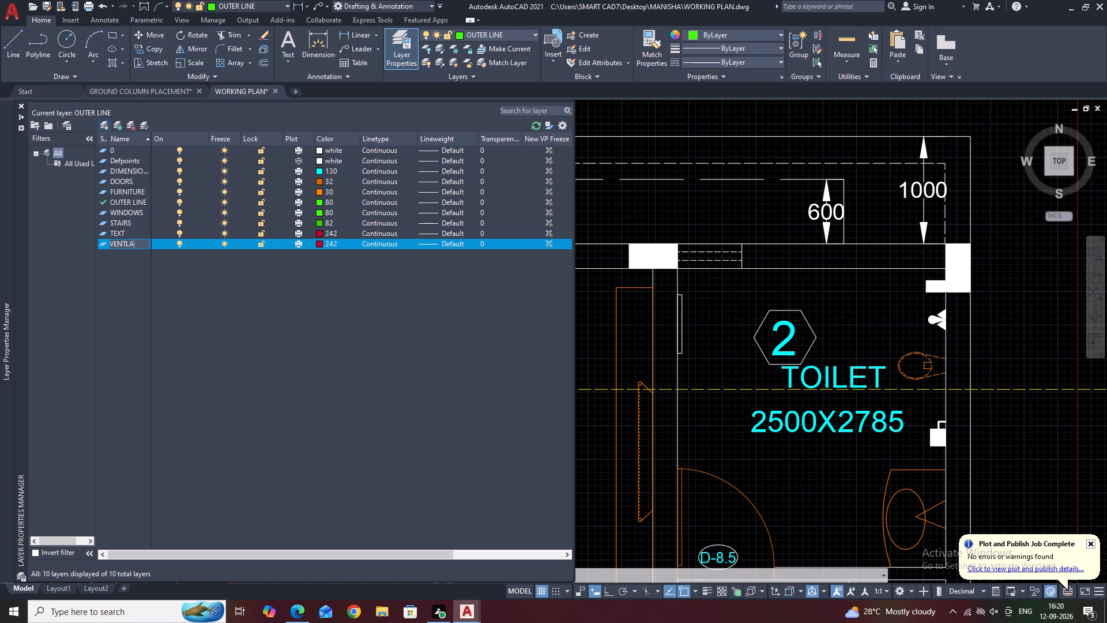
{"action": "key", "text": "t"}
{"action": "key", "text": "i"}
{"action": "key", "text": "BackSpace"}
{"action": "type", "text": "ORS"}
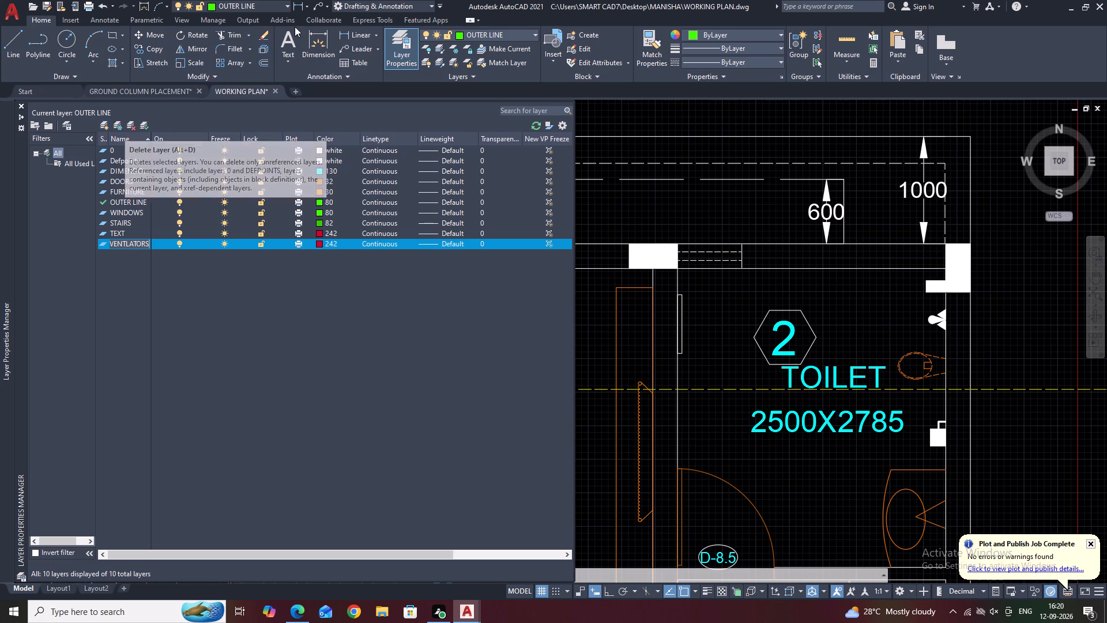
{"action": "left_click", "coordinate": [622, 110]}
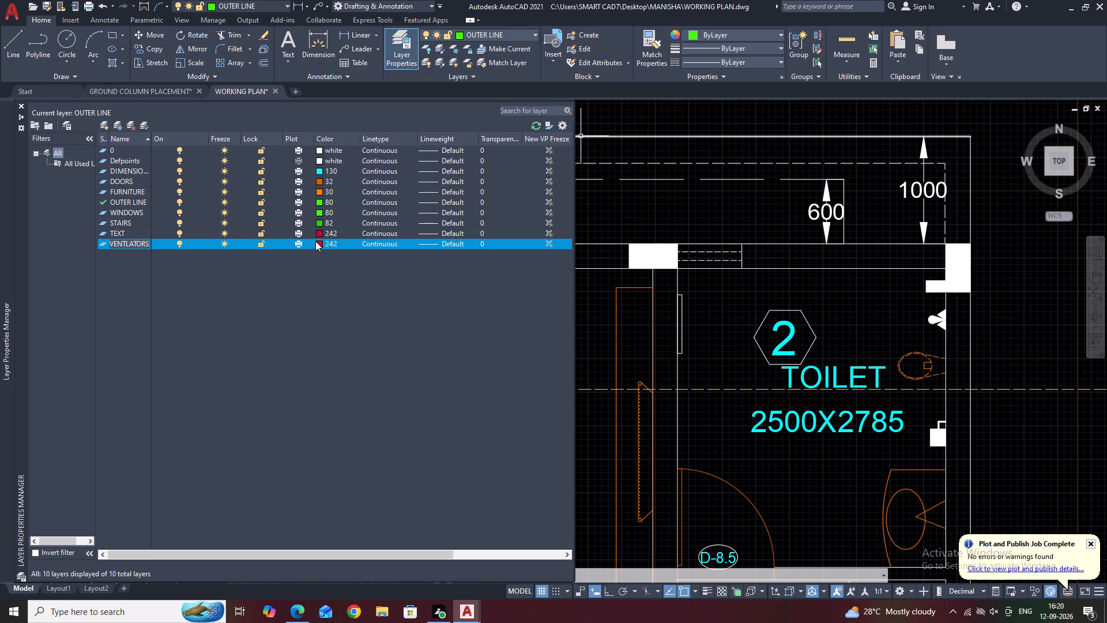
{"action": "left_click", "coordinate": [315, 242]}
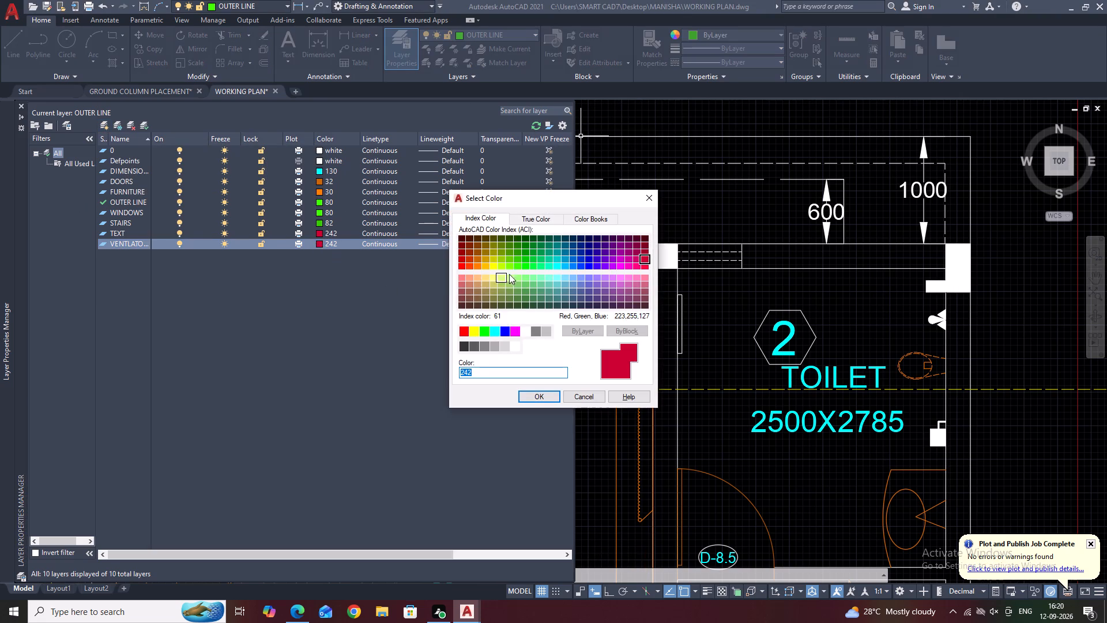
{"action": "left_click", "coordinate": [576, 259]}
{"action": "left_click", "coordinate": [548, 395]}
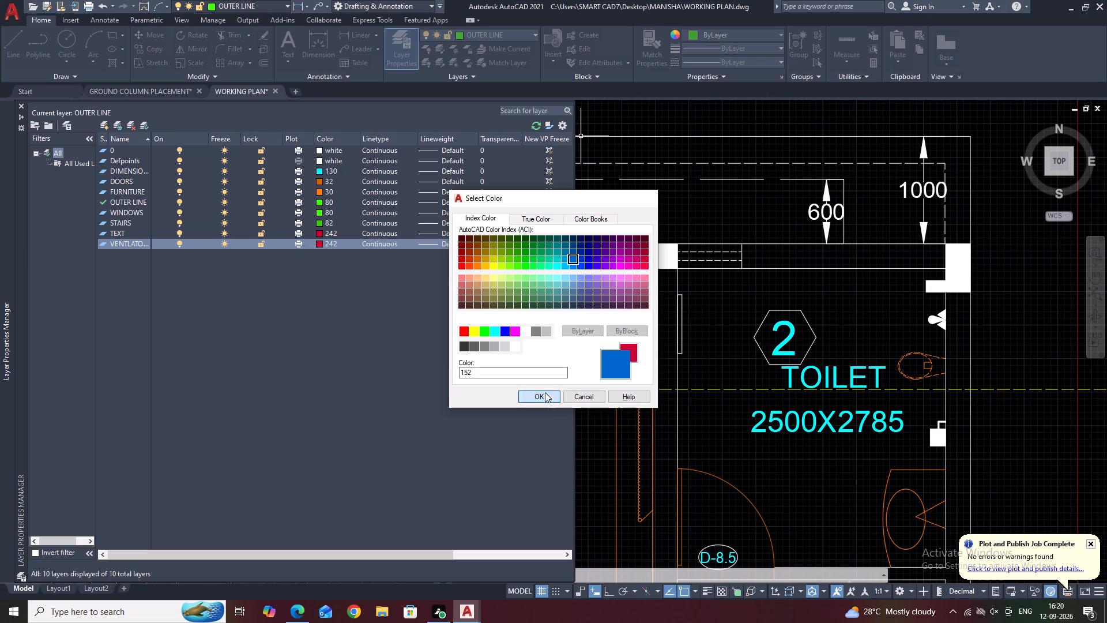
Set the WINDOWS layer's colour to index 212 and close the layer properties.
{"action": "left_click", "coordinate": [320, 215]}
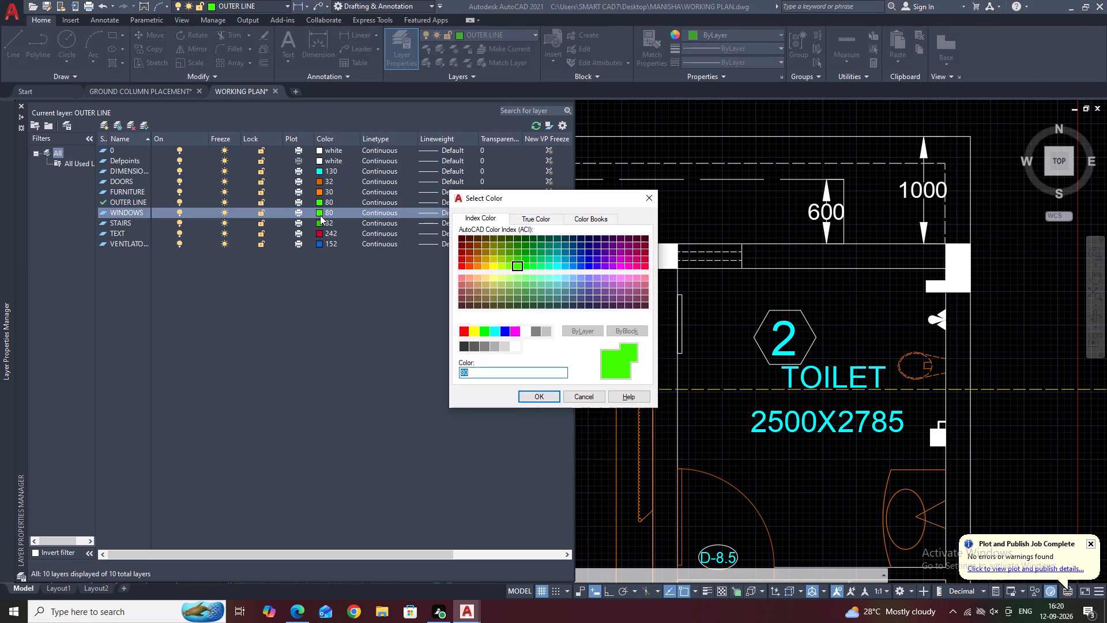
{"action": "left_click", "coordinate": [620, 260]}
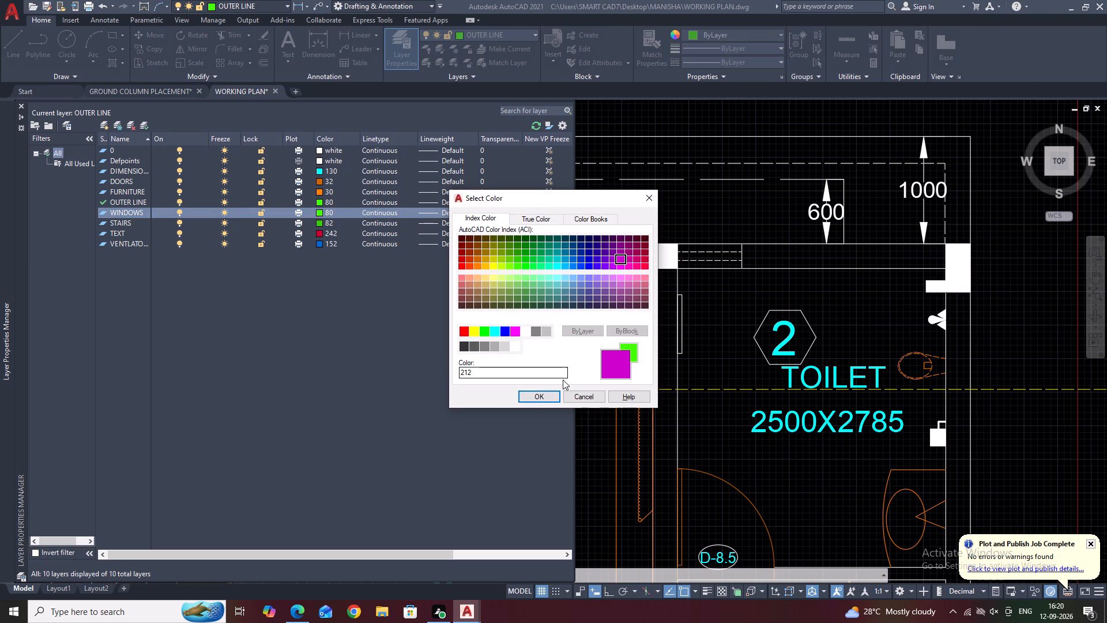
{"action": "left_click", "coordinate": [543, 397]}
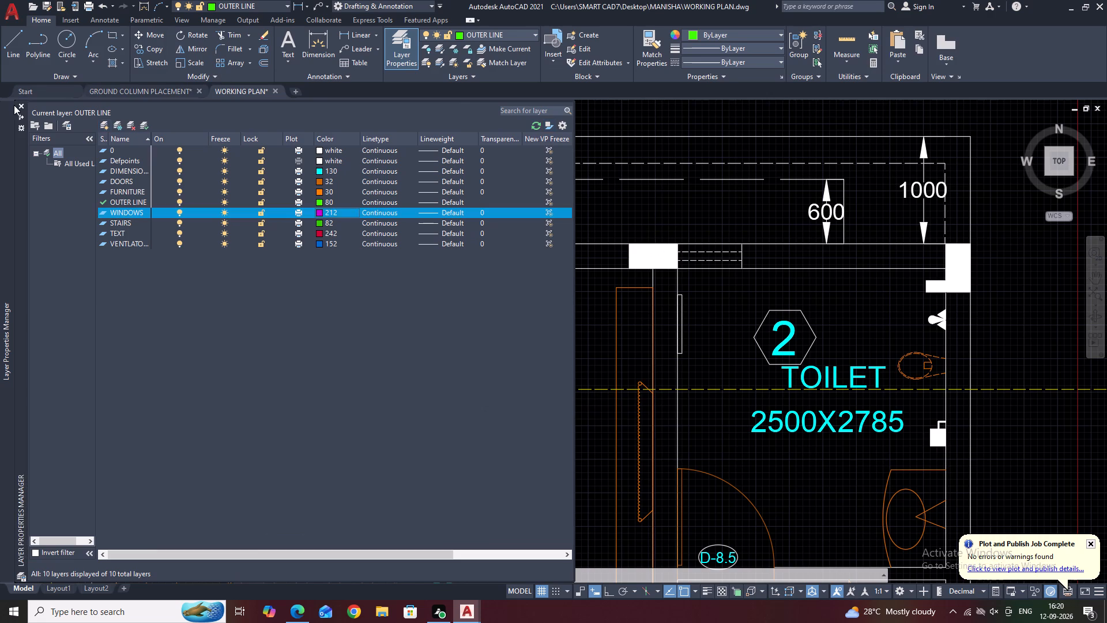
{"action": "left_click", "coordinate": [18, 106]}
{"action": "key", "text": "Escape"}
Move the narrow rectangle on toilet 2's west wall to the FURNITURE layer and clear the selection.
{"action": "scroll", "coordinate": [518, 267], "scroll_direction": "down", "scroll_amount": 2}
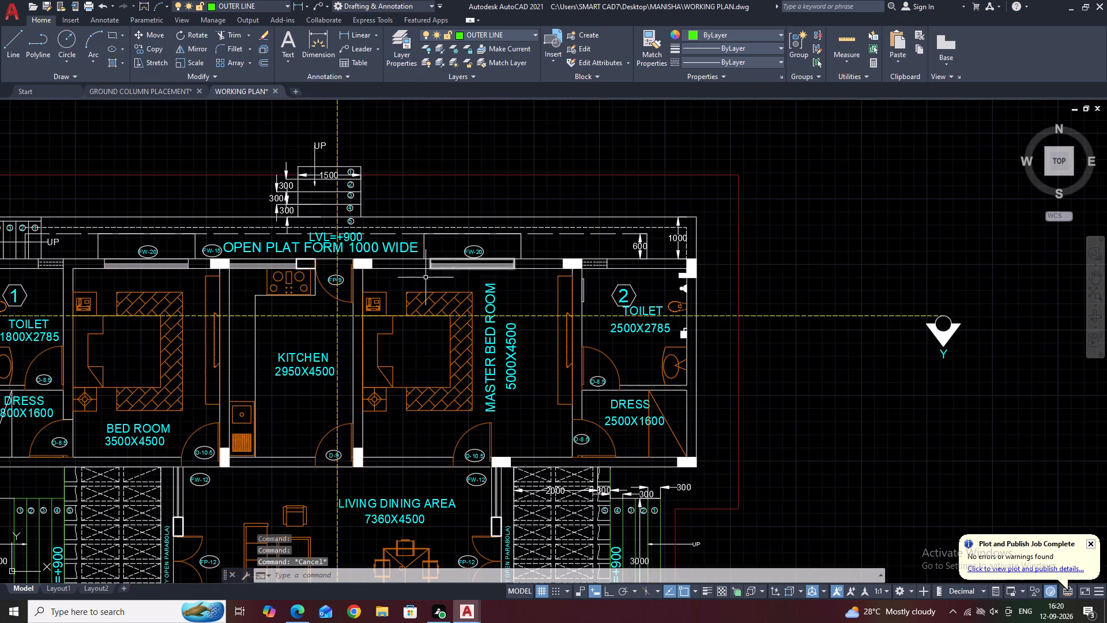
{"action": "middle_click_drag", "start_coordinate": [426, 284], "coordinate": [616, 207]}
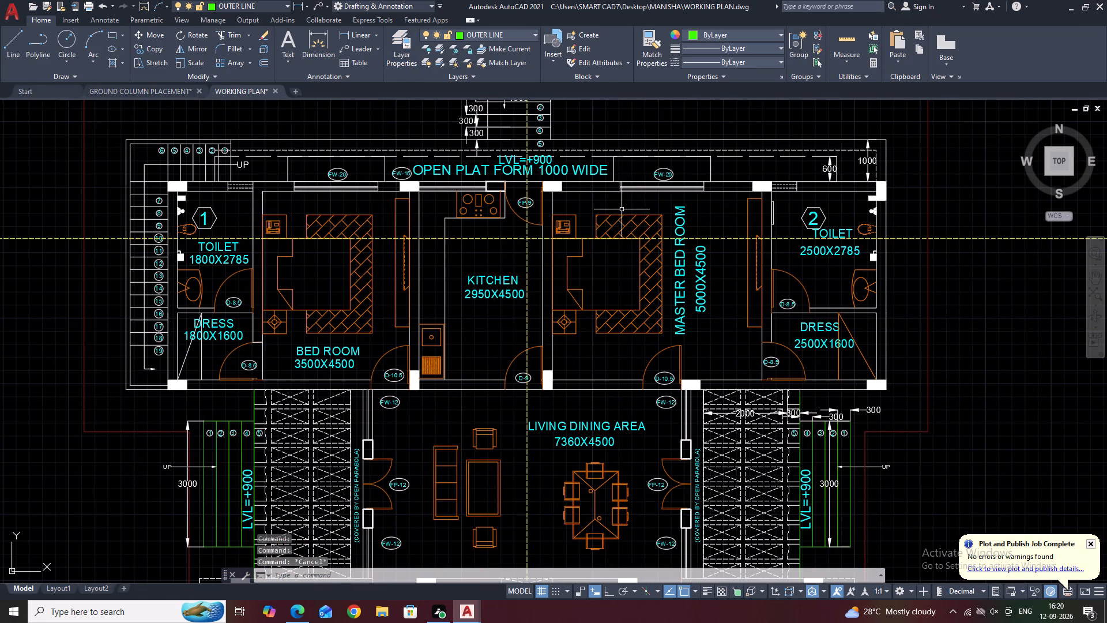
{"action": "scroll", "coordinate": [775, 184], "scroll_direction": "up", "scroll_amount": 2}
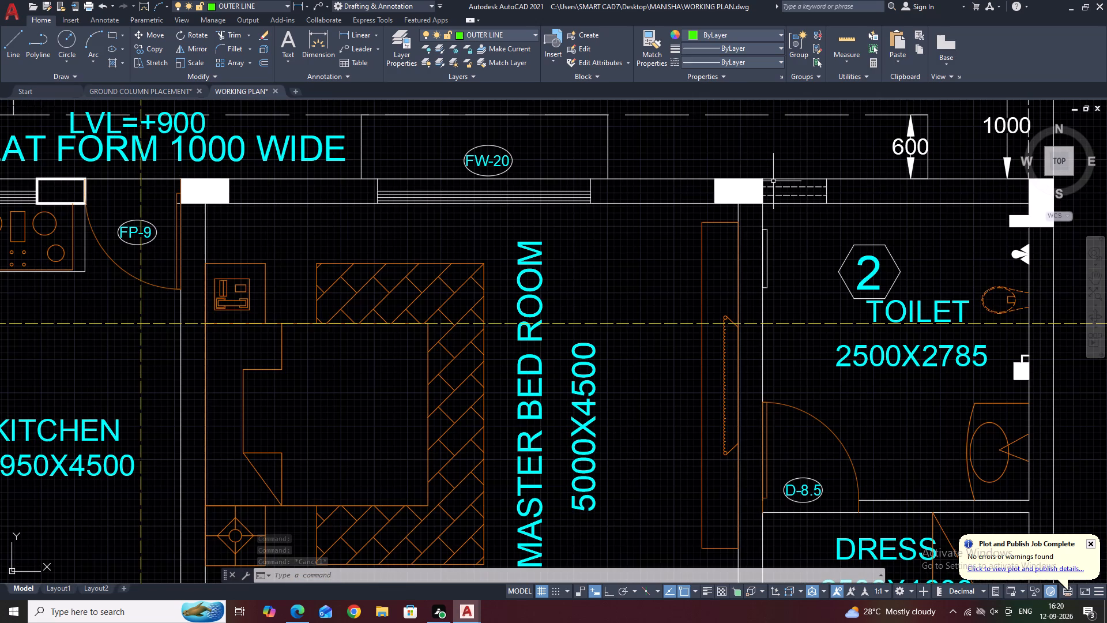
{"action": "left_click", "coordinate": [759, 224]}
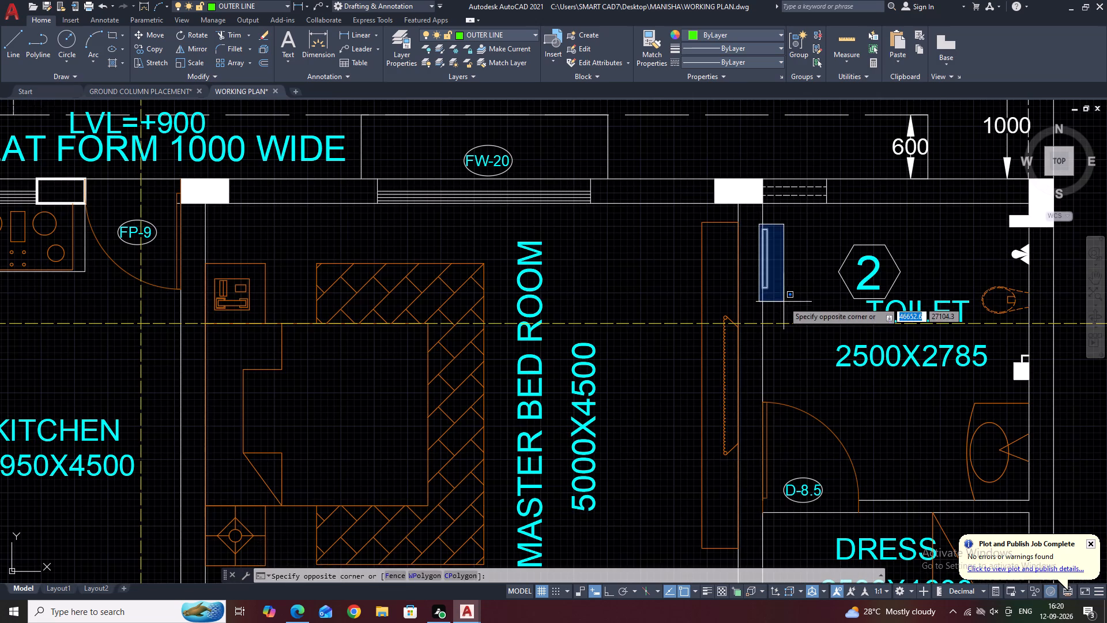
{"action": "left_click", "coordinate": [784, 302]}
{"action": "scroll", "coordinate": [729, 237], "scroll_direction": "down", "scroll_amount": 3}
{"action": "scroll", "coordinate": [790, 264], "scroll_direction": "up", "scroll_amount": 2}
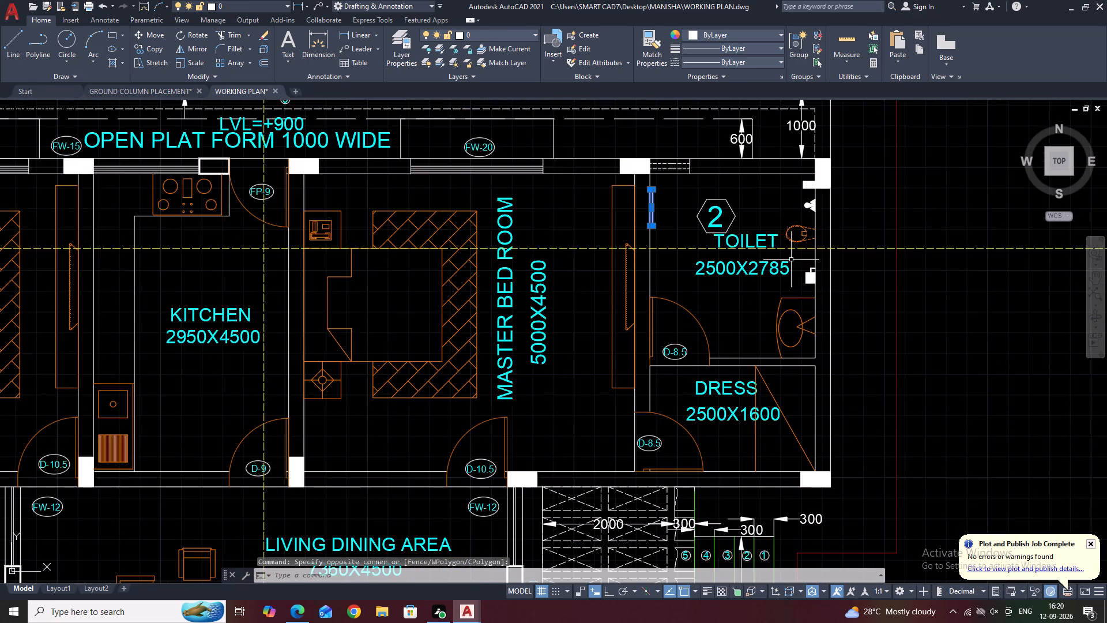
{"action": "scroll", "coordinate": [799, 260], "scroll_direction": "up", "scroll_amount": 5}
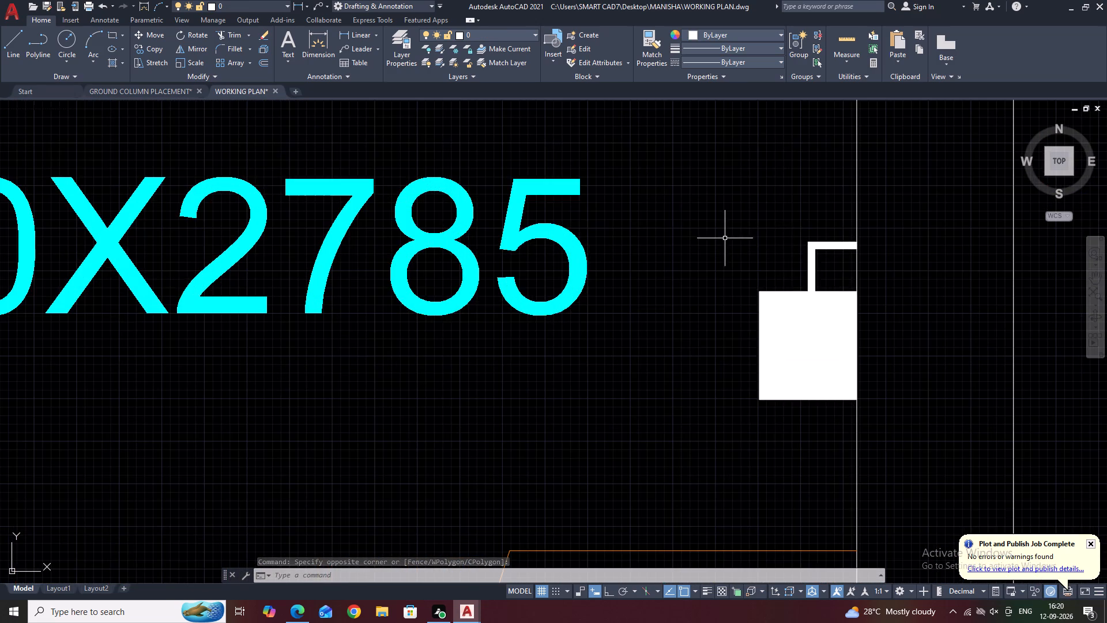
{"action": "scroll", "coordinate": [725, 238], "scroll_direction": "down", "scroll_amount": 5}
{"action": "scroll", "coordinate": [809, 249], "scroll_direction": "up", "scroll_amount": 1}
{"action": "scroll", "coordinate": [812, 249], "scroll_direction": "down", "scroll_amount": 4}
{"action": "left_click", "coordinate": [476, 30]}
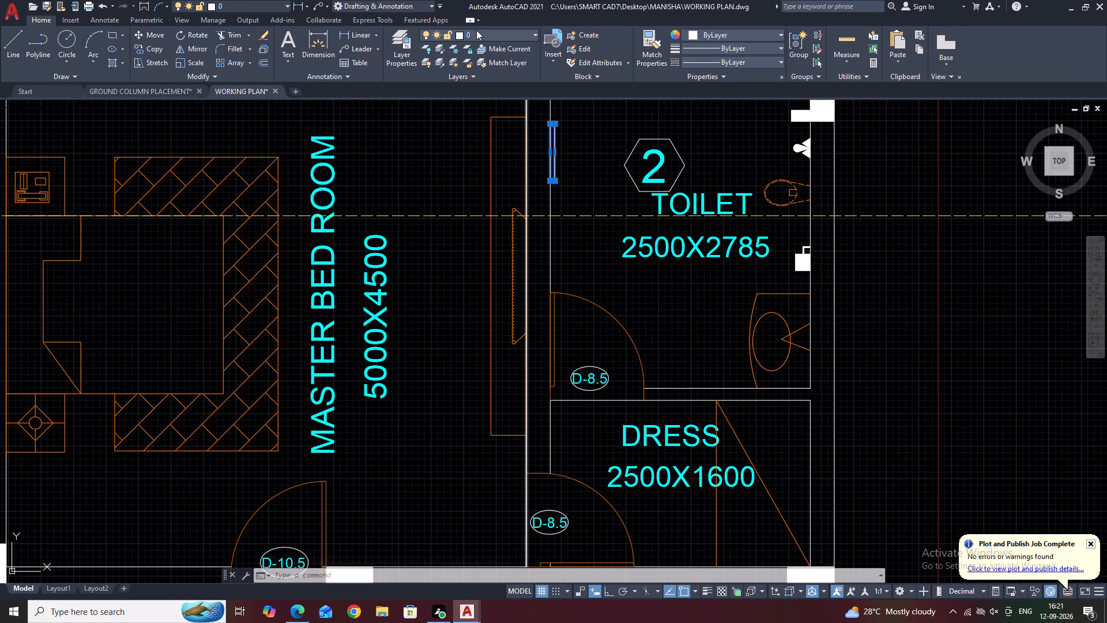
{"action": "left_click", "coordinate": [484, 106]}
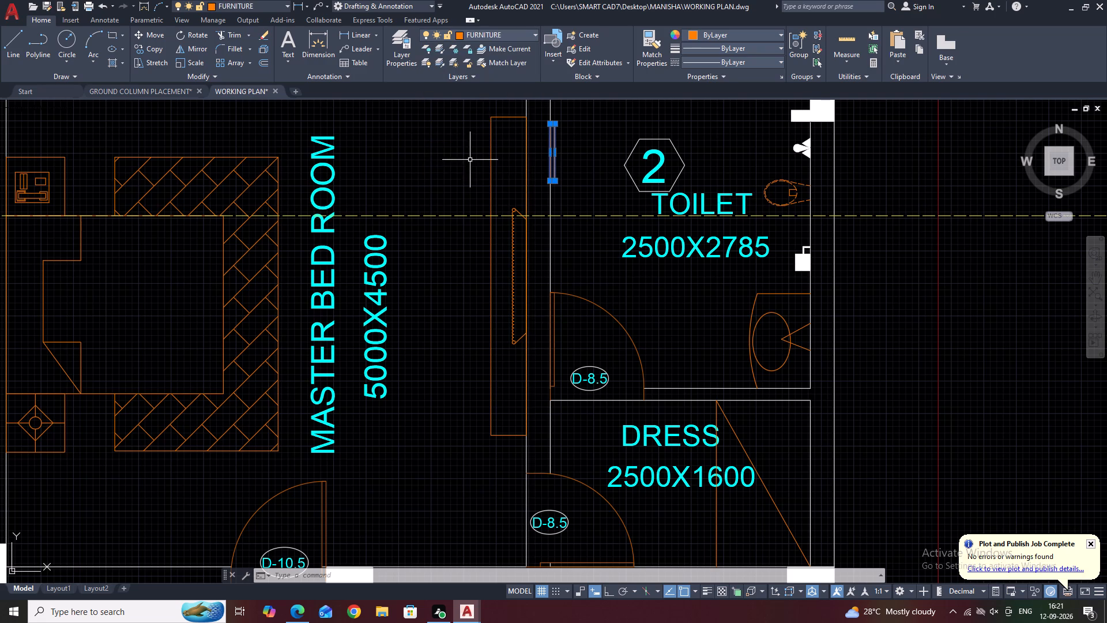
{"action": "right_click", "coordinate": [470, 160]}
{"action": "left_click", "coordinate": [521, 376]}
Select the lines of both FW-12 windows along the living dining area's east wall, including the outer wall line.
{"action": "scroll", "coordinate": [652, 339], "scroll_direction": "down", "scroll_amount": 5}
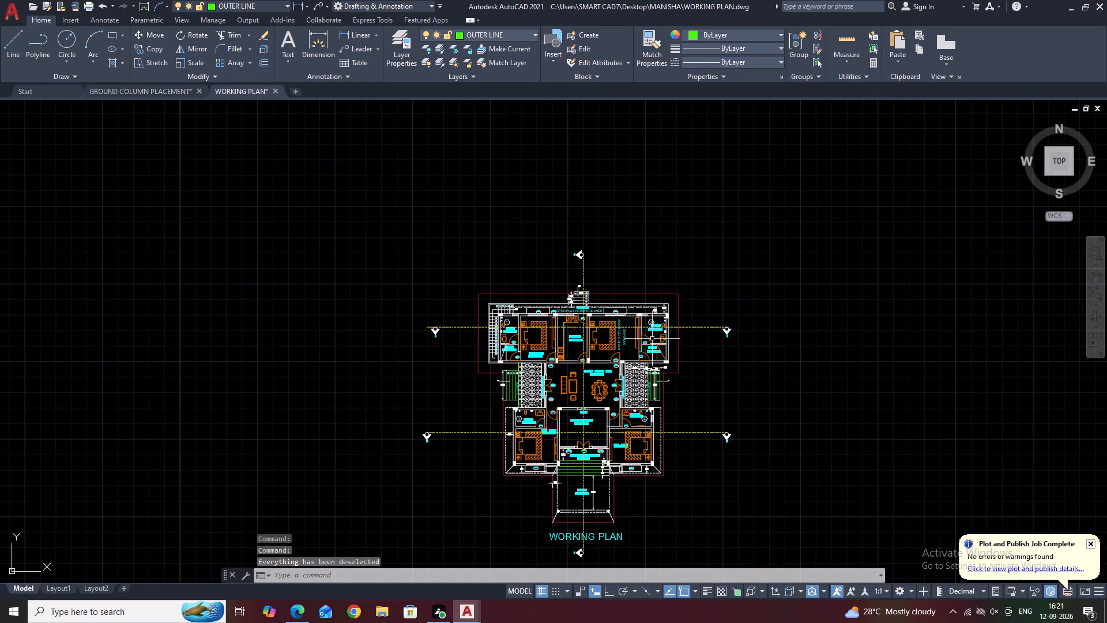
{"action": "scroll", "coordinate": [623, 388], "scroll_direction": "up", "scroll_amount": 4}
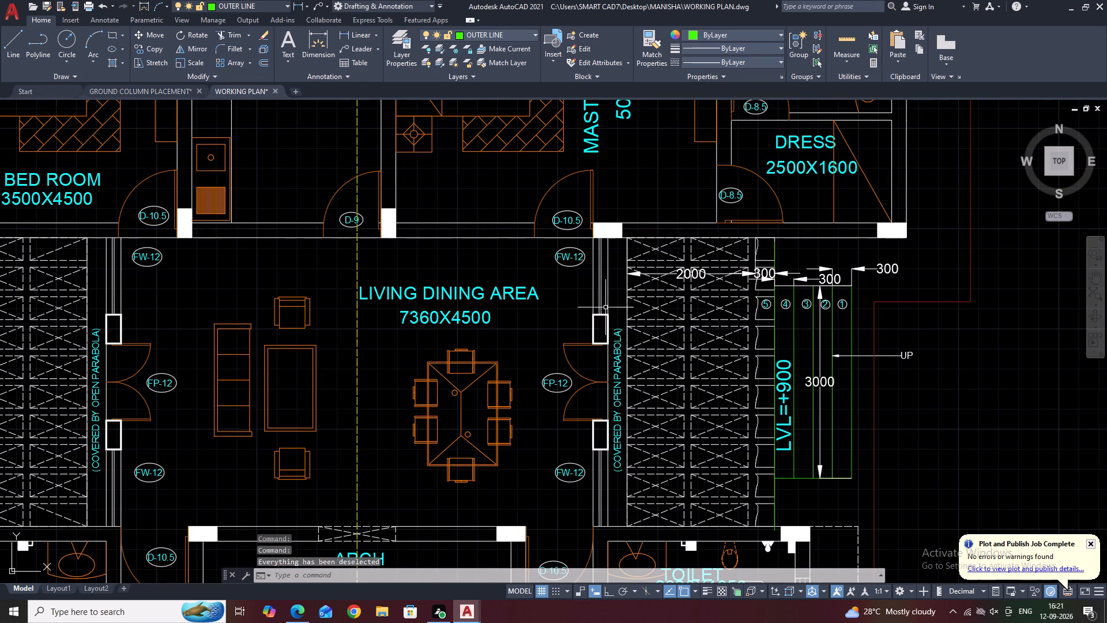
{"action": "middle_click_drag", "start_coordinate": [612, 310], "coordinate": [798, 308]}
{"action": "scroll", "coordinate": [771, 208], "scroll_direction": "up", "scroll_amount": 2}
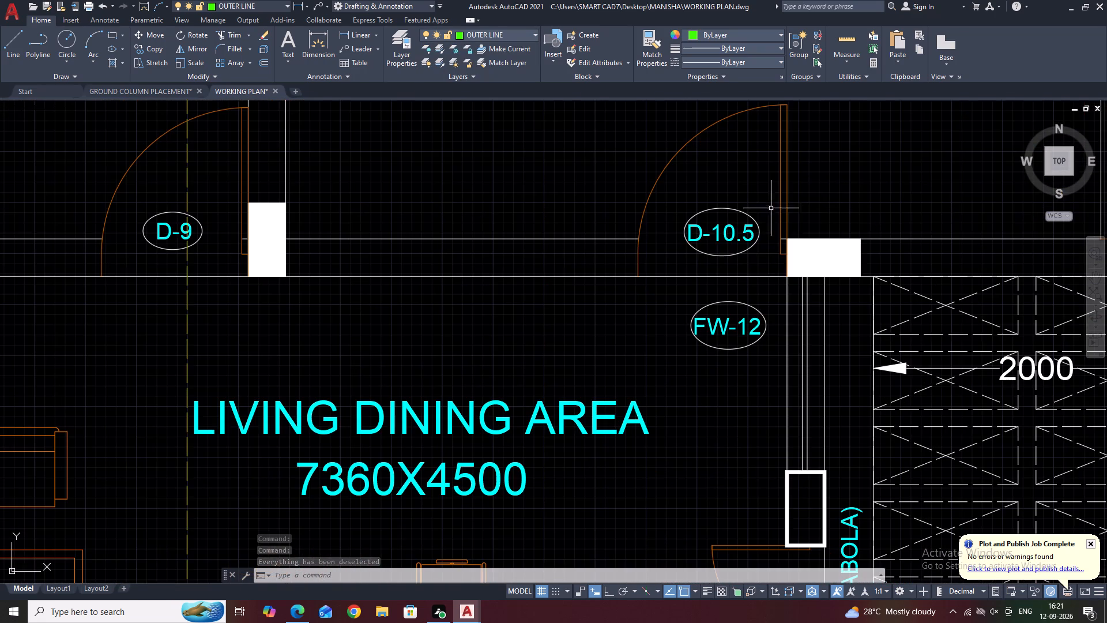
{"action": "left_click", "coordinate": [774, 268]}
{"action": "left_click", "coordinate": [837, 471]}
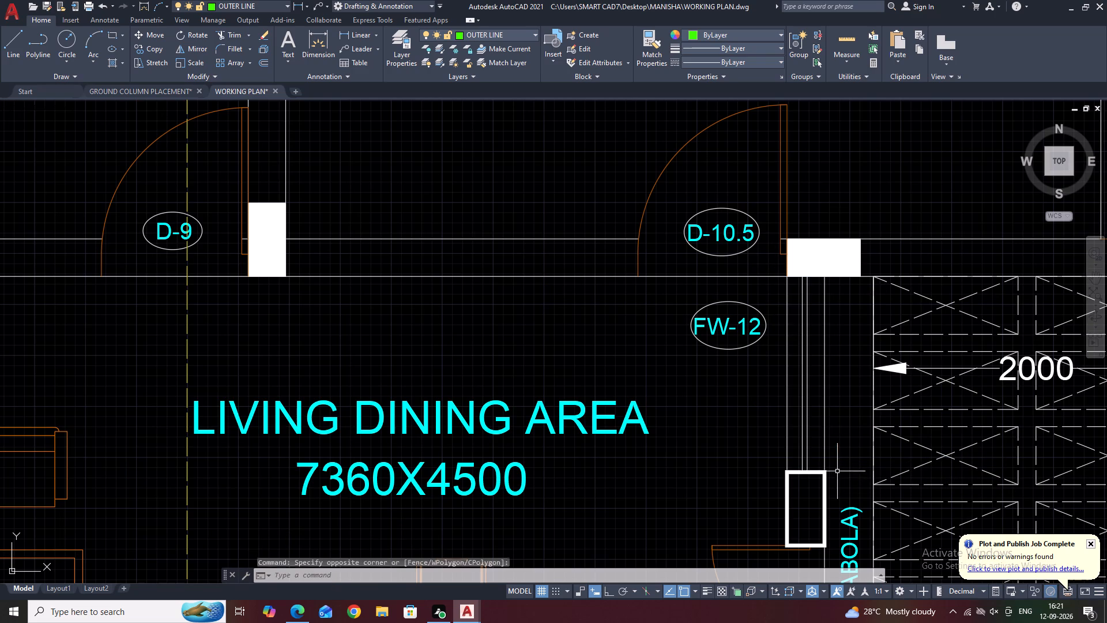
{"action": "left_click", "coordinate": [815, 401]}
{"action": "left_click", "coordinate": [760, 401]}
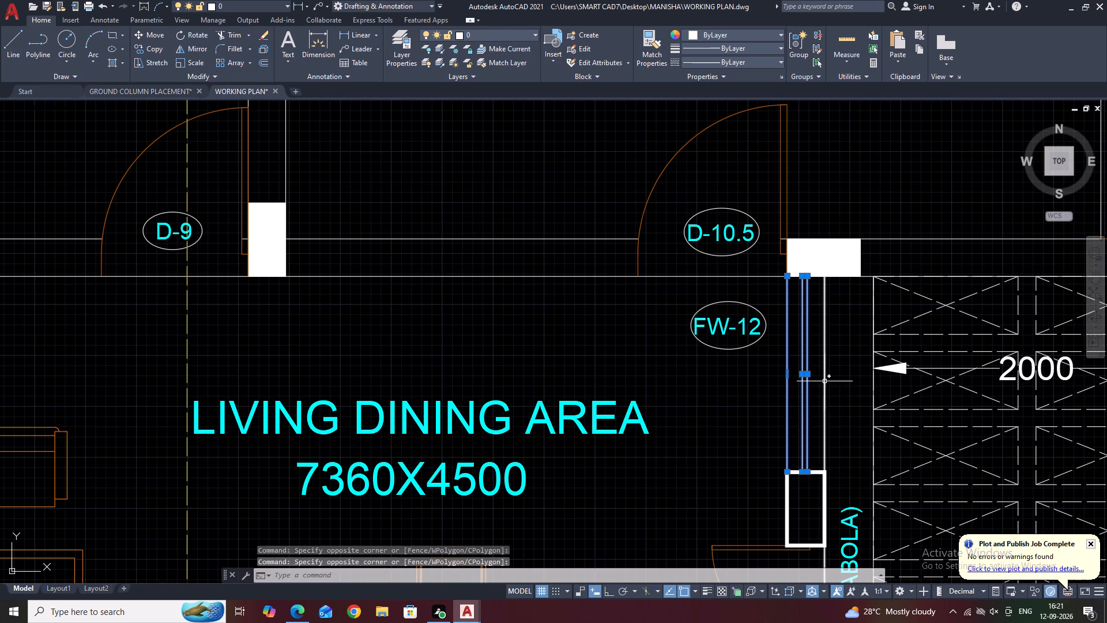
{"action": "left_click", "coordinate": [824, 381]}
{"action": "scroll", "coordinate": [795, 337], "scroll_direction": "down", "scroll_amount": 4}
{"action": "middle_click_drag", "start_coordinate": [695, 444], "coordinate": [761, 422]}
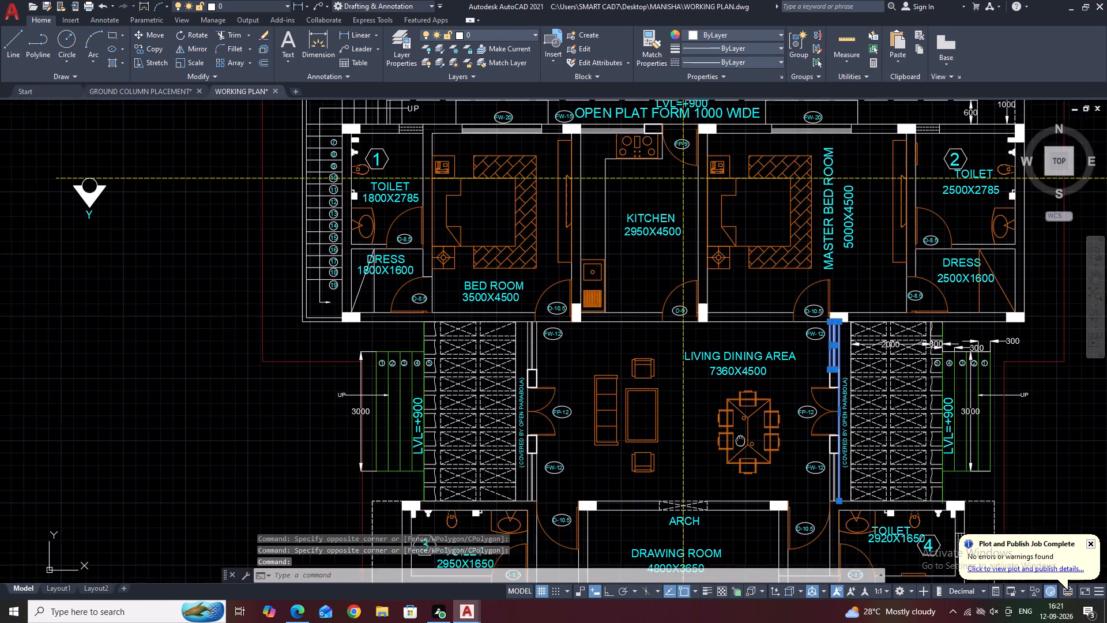
{"action": "middle_click_drag", "start_coordinate": [761, 422], "coordinate": [789, 356]}
{"action": "scroll", "coordinate": [882, 402], "scroll_direction": "up", "scroll_amount": 2}
{"action": "left_click", "coordinate": [873, 305]}
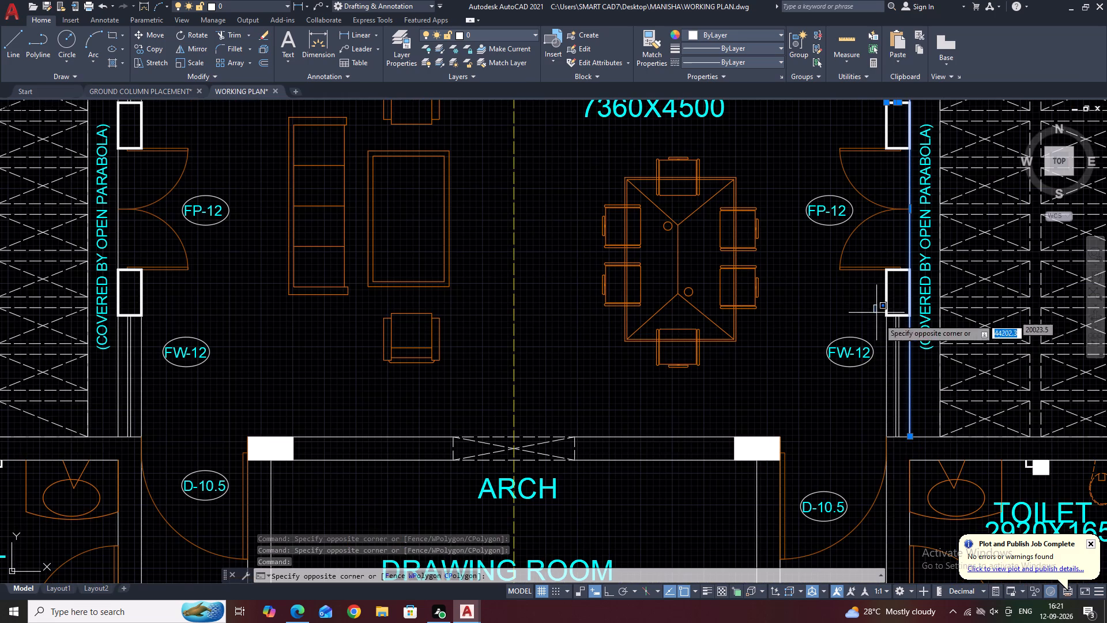
{"action": "left_click", "coordinate": [921, 446]}
Add the lines of both FW-12 windows along the living dining area's west wall to the selection, including the outer wall line.
{"action": "middle_click_drag", "start_coordinate": [420, 276], "coordinate": [680, 287]}
{"action": "scroll", "coordinate": [664, 287], "scroll_direction": "down", "scroll_amount": 1}
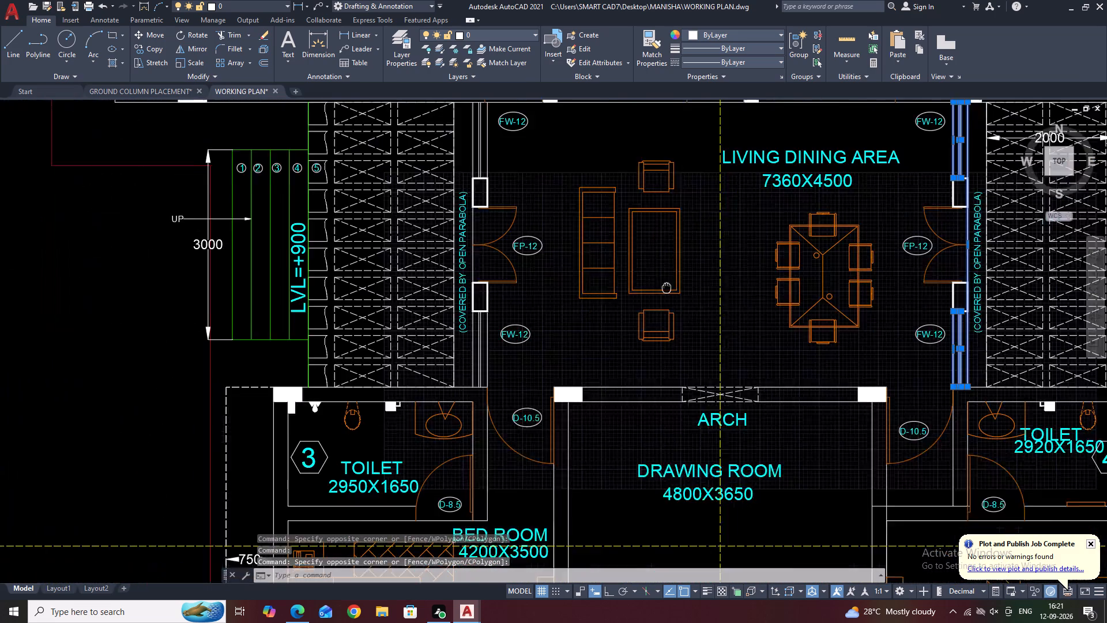
{"action": "middle_click_drag", "start_coordinate": [680, 287], "coordinate": [683, 288]}
{"action": "scroll", "coordinate": [680, 287], "scroll_direction": "down", "scroll_amount": 1}
{"action": "scroll", "coordinate": [564, 314], "scroll_direction": "up", "scroll_amount": 2}
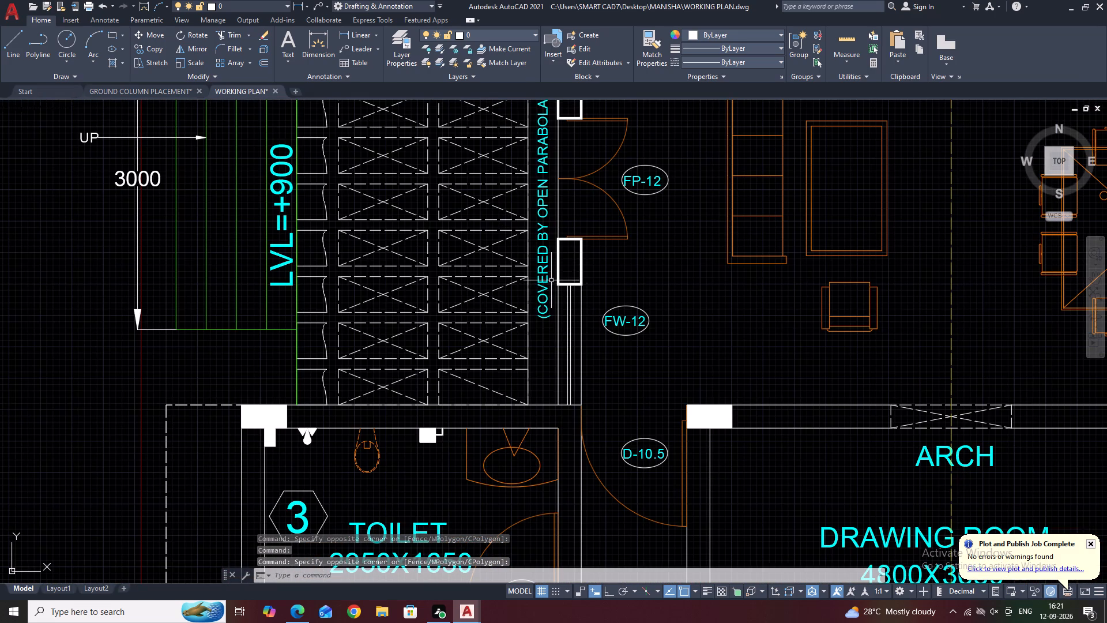
{"action": "left_click", "coordinate": [551, 280]}
{"action": "left_click", "coordinate": [594, 413]}
{"action": "middle_click_drag", "start_coordinate": [574, 201], "coordinate": [592, 261]}
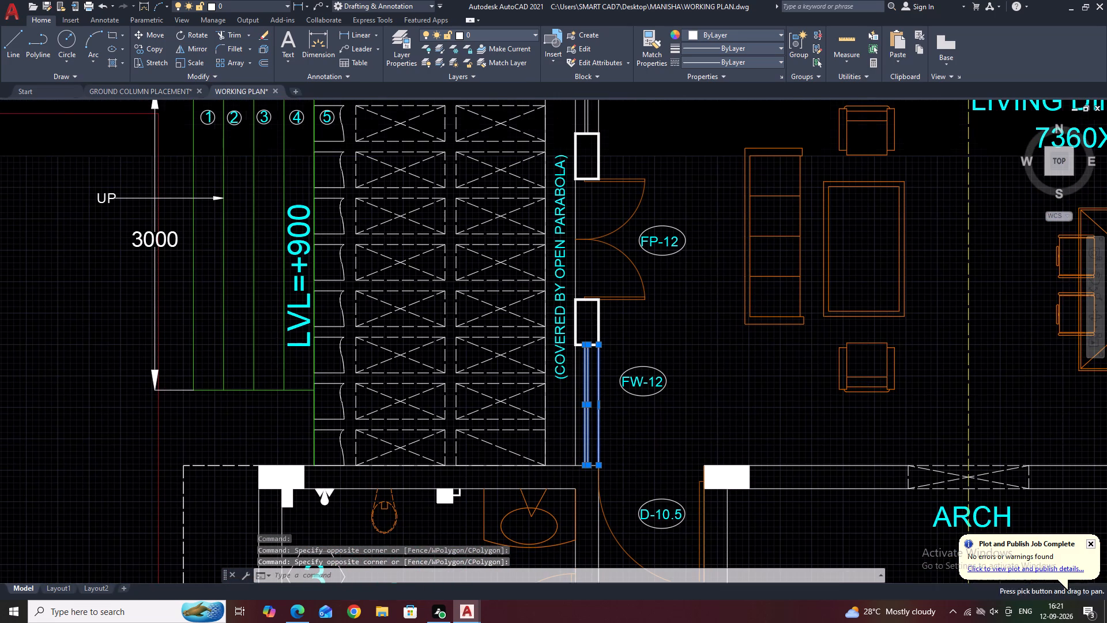
{"action": "left_click", "coordinate": [575, 366]}
{"action": "middle_click_drag", "start_coordinate": [616, 174], "coordinate": [638, 331]}
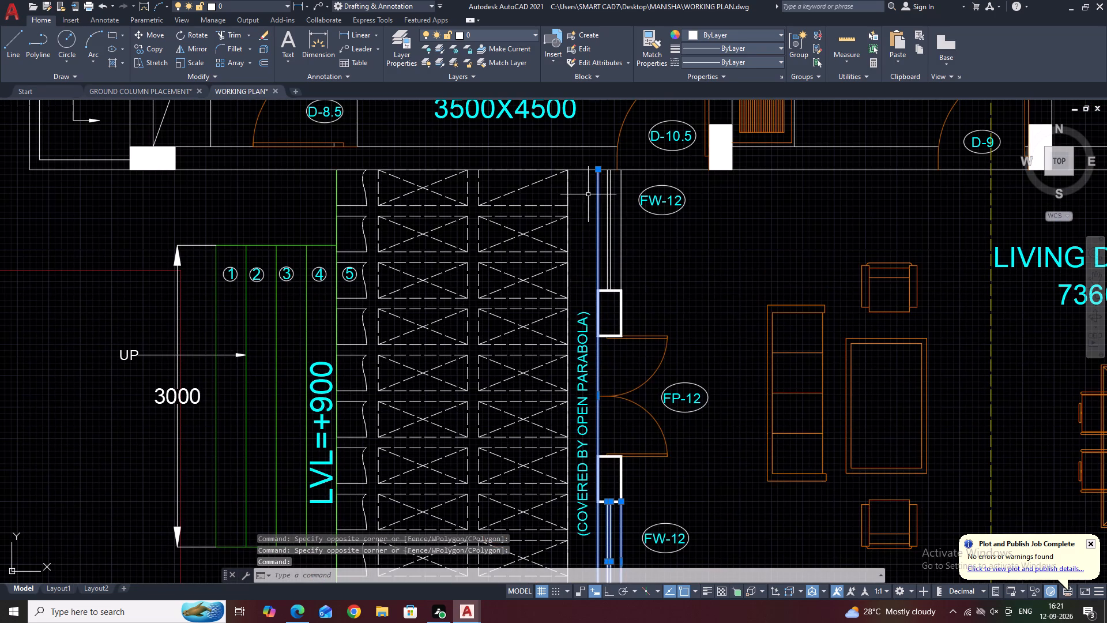
{"action": "left_click", "coordinate": [585, 161]}
{"action": "left_click", "coordinate": [634, 346]}
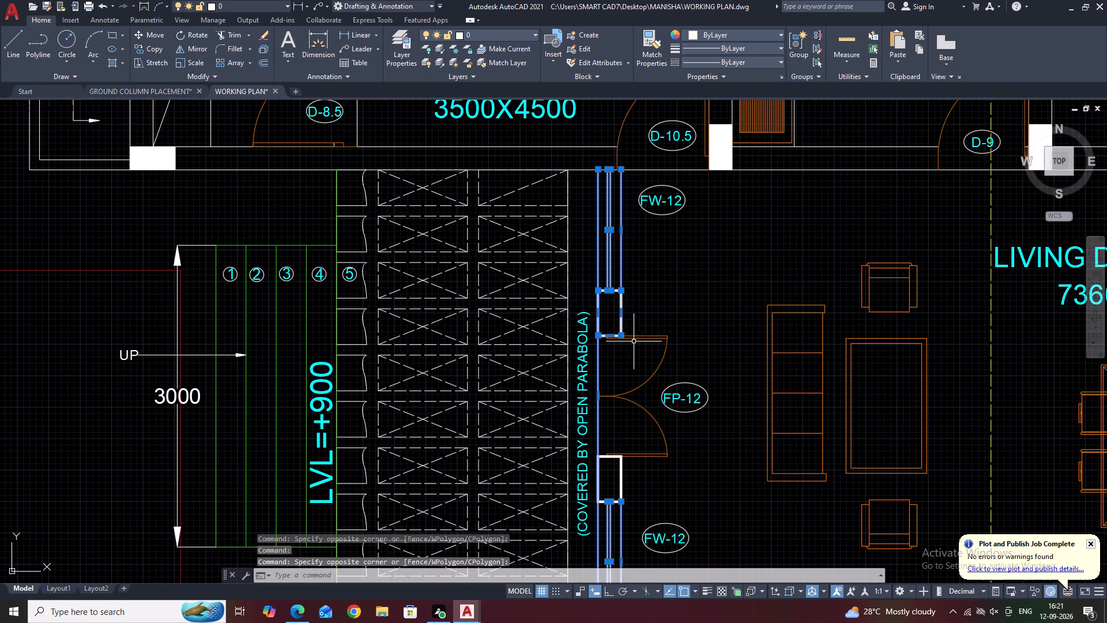
Add the 3500X4500 bedroom's FW-20 window and the kitchen's FW-15 window in the north wall to the selection.
{"action": "scroll", "coordinate": [596, 263], "scroll_direction": "down", "scroll_amount": 2}
{"action": "middle_click_drag", "start_coordinate": [641, 205], "coordinate": [602, 342]}
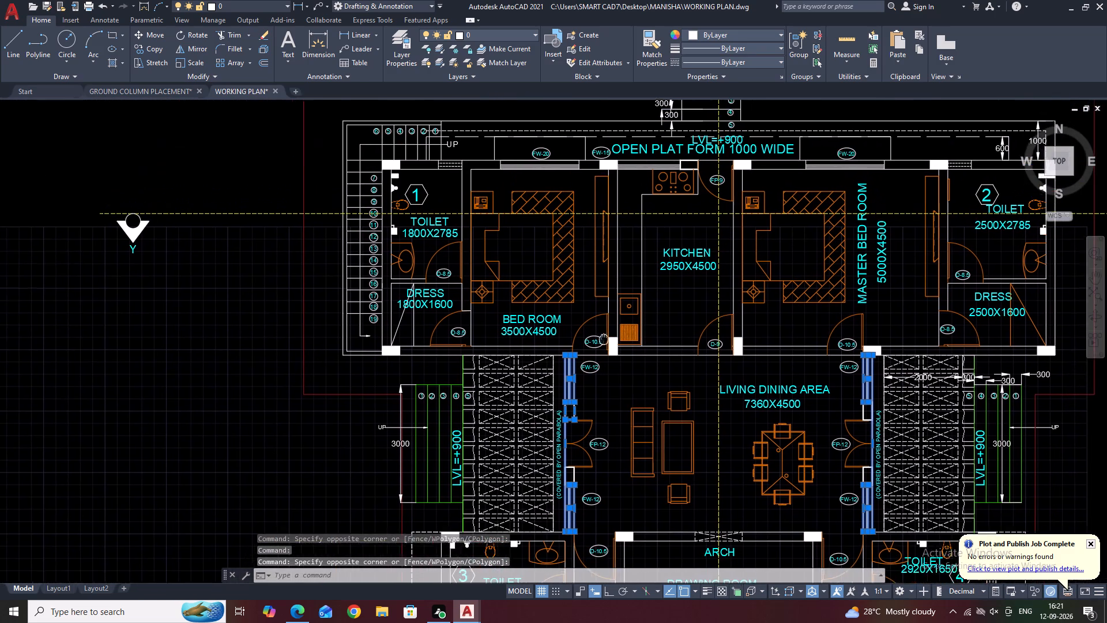
{"action": "middle_click_drag", "start_coordinate": [602, 342], "coordinate": [571, 352]}
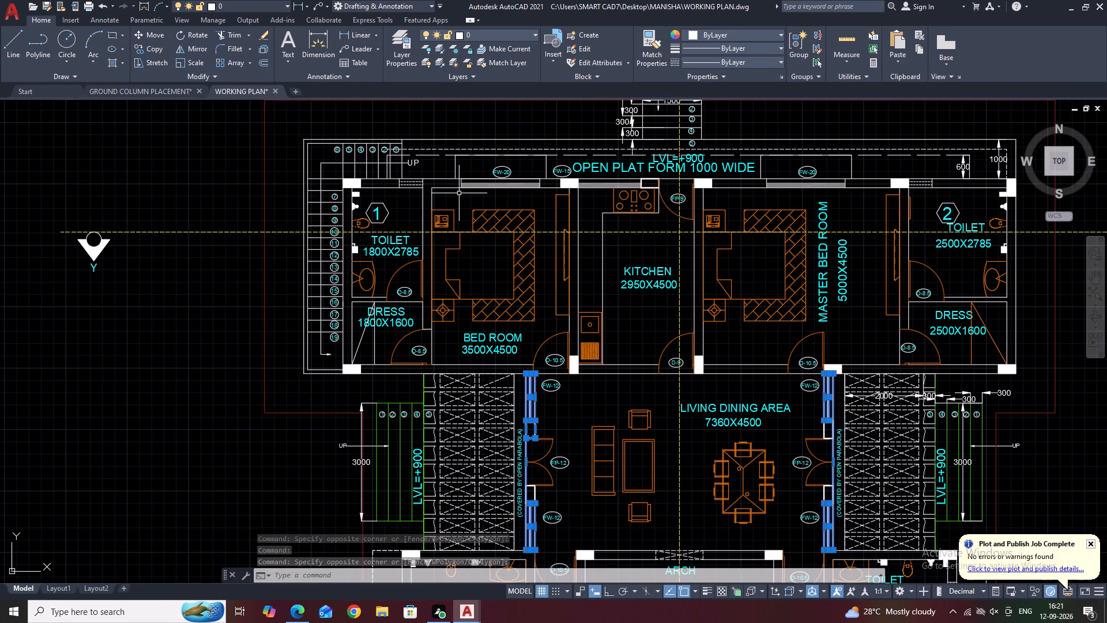
{"action": "scroll", "coordinate": [455, 183], "scroll_direction": "up", "scroll_amount": 2}
{"action": "left_click_drag", "start_coordinate": [459, 157], "coordinate": [465, 165]}
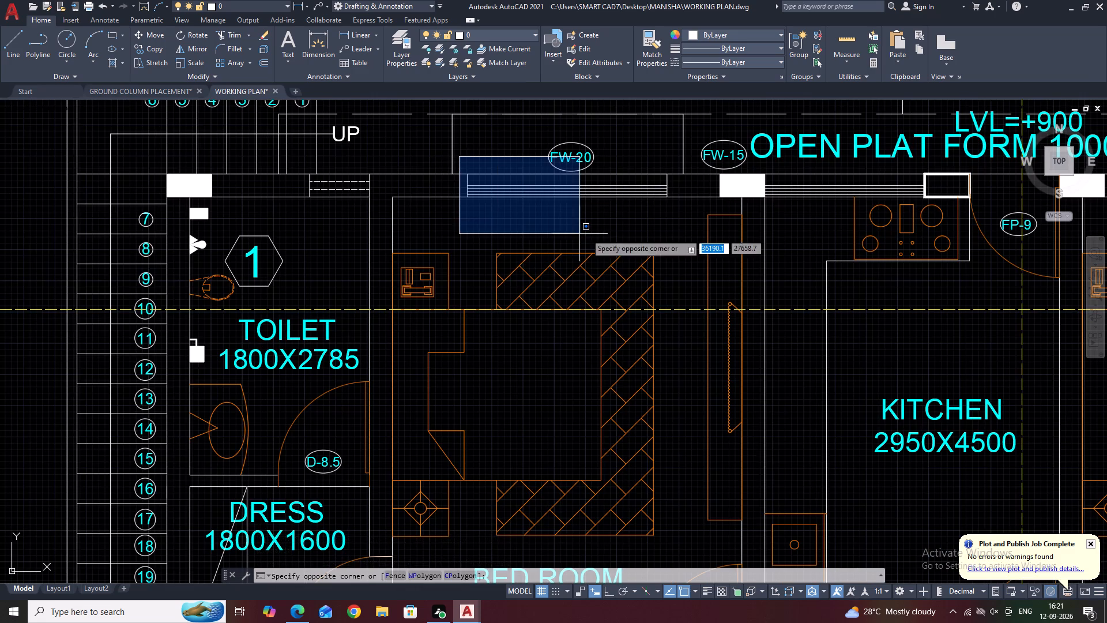
{"action": "left_click", "coordinate": [672, 205]}
{"action": "middle_click_drag", "start_coordinate": [735, 214], "coordinate": [647, 258]}
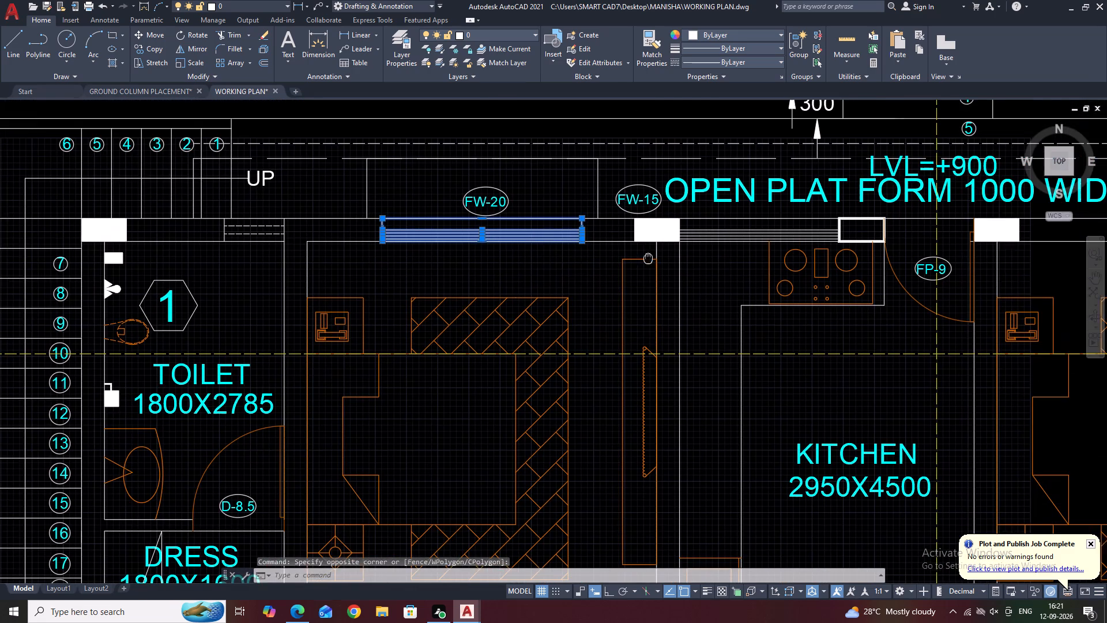
{"action": "left_click", "coordinate": [671, 211]}
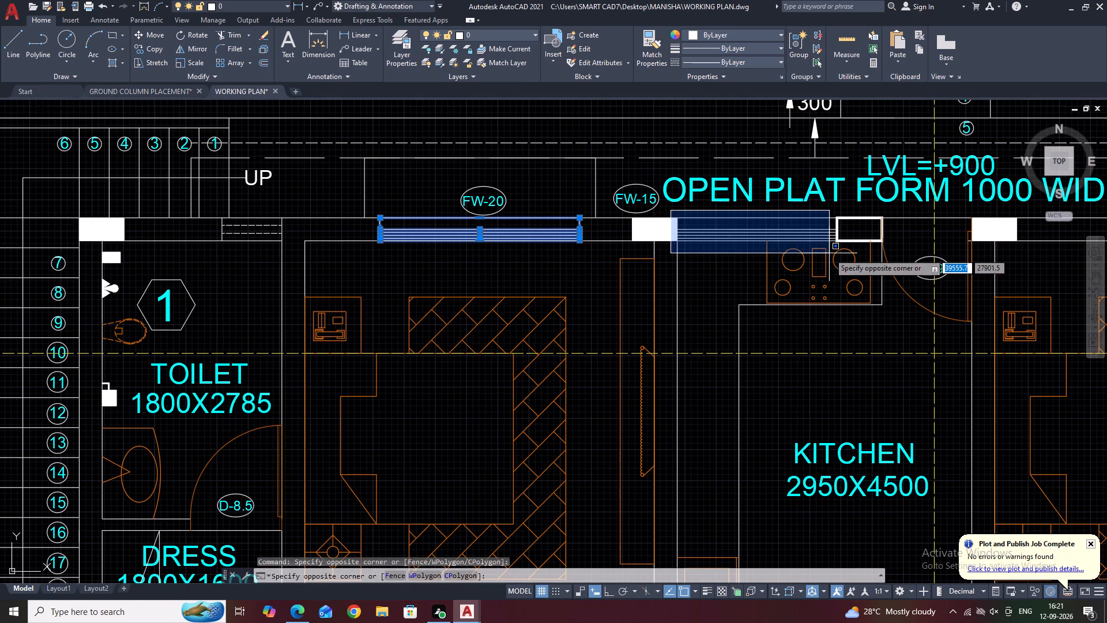
{"action": "left_click", "coordinate": [844, 247]}
Add the master bedroom's FW-20 window in the north wall to the selection.
{"action": "middle_click_drag", "start_coordinate": [695, 231], "coordinate": [384, 293]}
{"action": "middle_click_drag", "start_coordinate": [733, 294], "coordinate": [573, 294]}
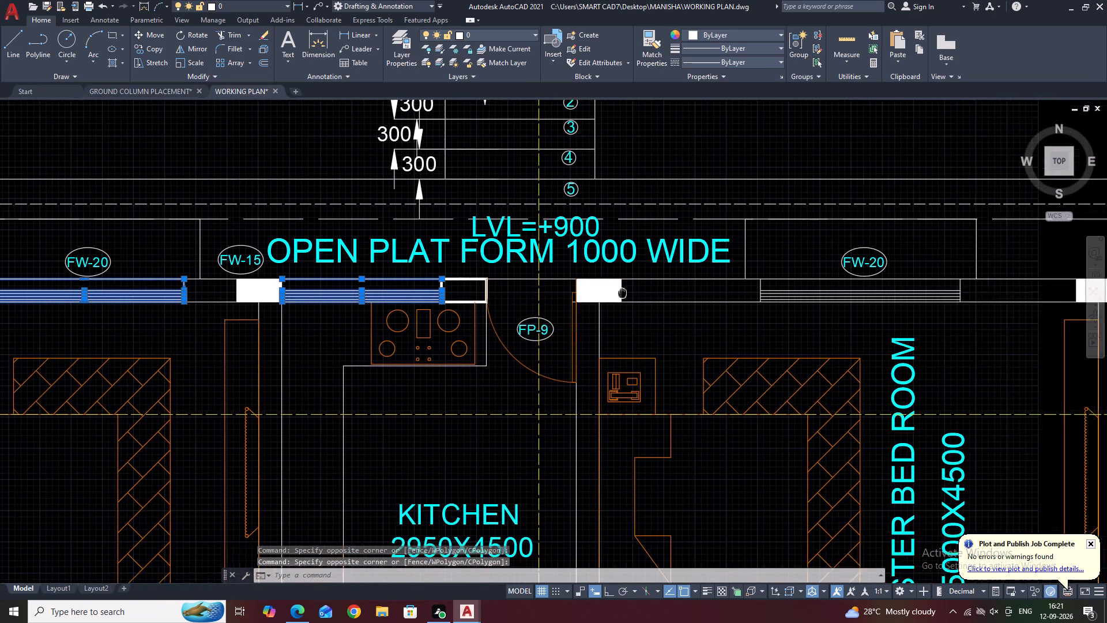
{"action": "middle_click_drag", "start_coordinate": [573, 294], "coordinate": [534, 292]}
{"action": "left_click", "coordinate": [630, 262]}
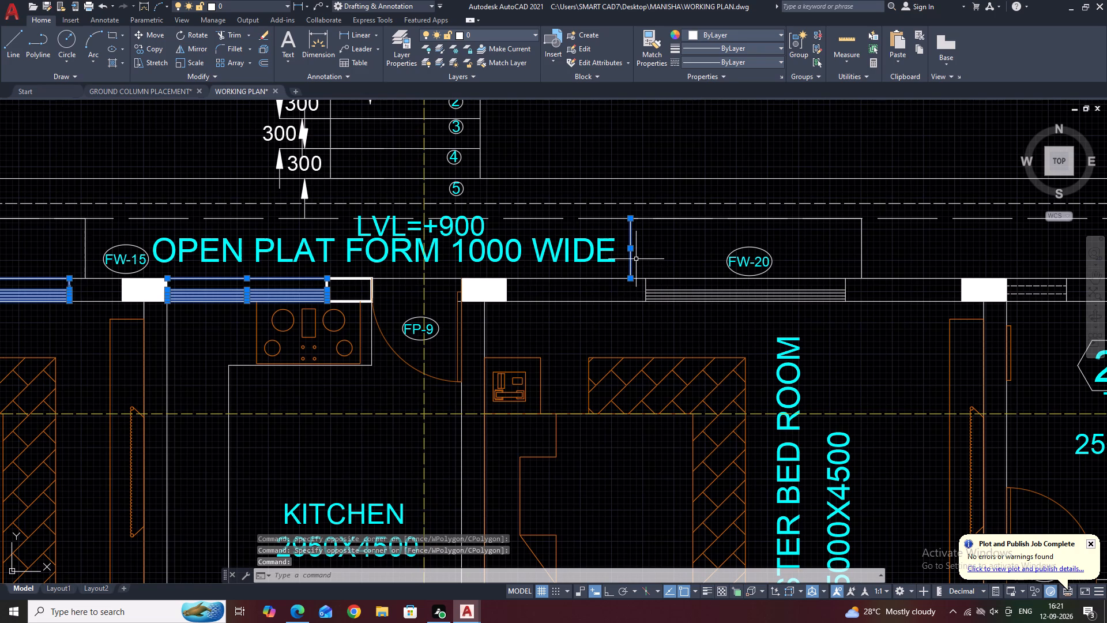
{"action": "left_click", "coordinate": [635, 247], "text": "shift"}
{"action": "left_click_drag", "start_coordinate": [620, 253], "coordinate": [615, 256]}
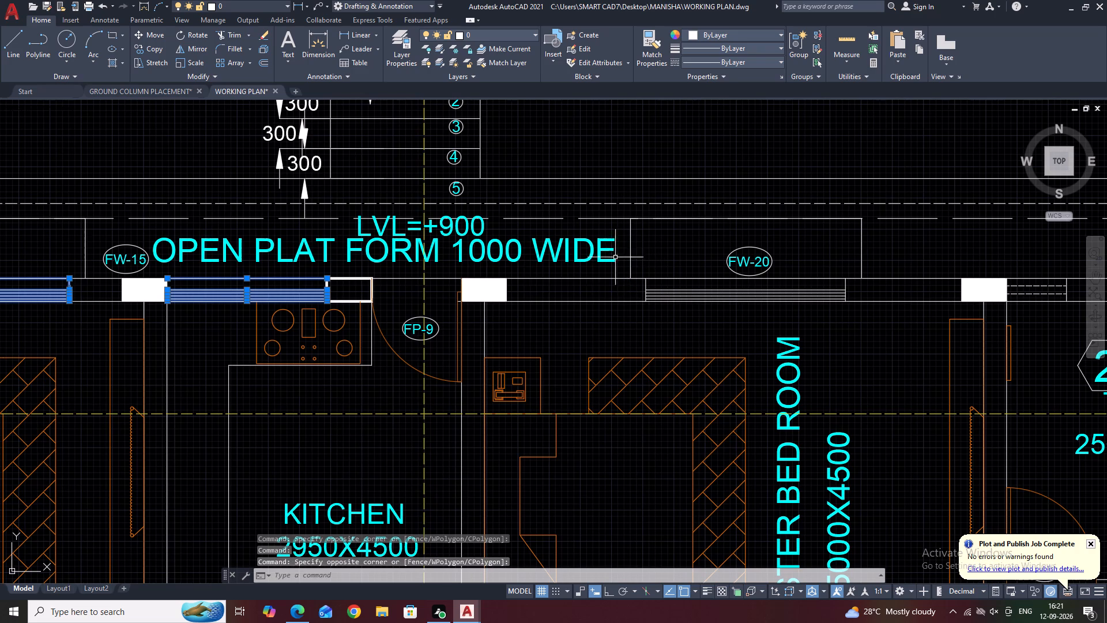
{"action": "left_click", "coordinate": [638, 271]}
{"action": "left_click", "coordinate": [859, 328]}
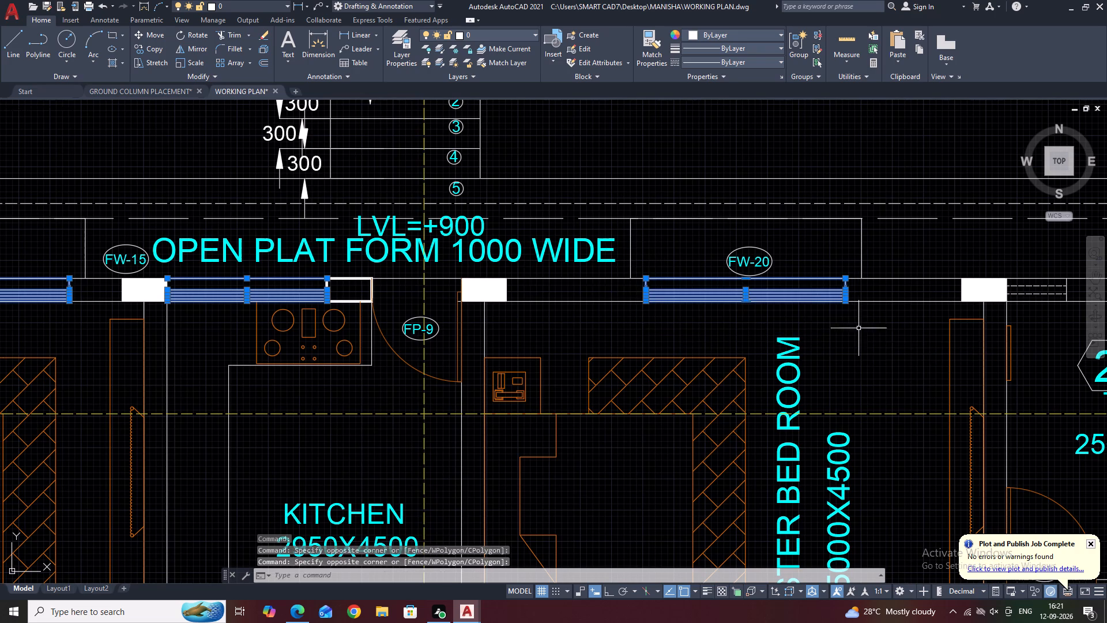
Add the FW-20 window in the south wall of the western 4200X3500 bedroom to the selection, including the outer wall line.
{"action": "middle_click_drag", "start_coordinate": [795, 253], "coordinate": [336, 209]}
{"action": "scroll", "coordinate": [601, 266], "scroll_direction": "down", "scroll_amount": 3}
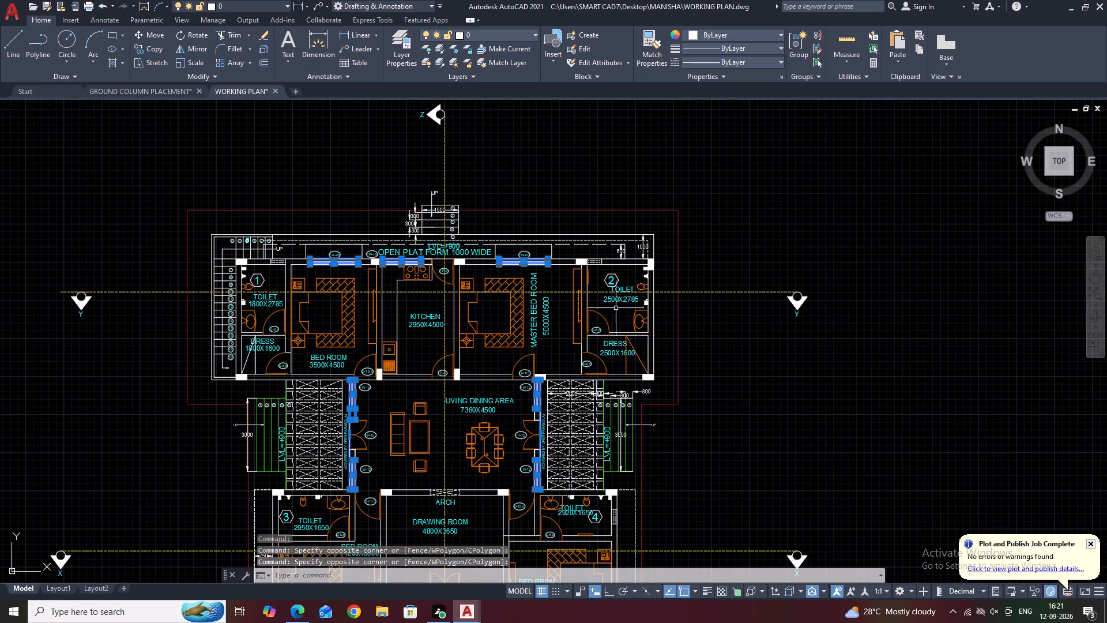
{"action": "middle_click_drag", "start_coordinate": [618, 314], "coordinate": [698, 238]}
{"action": "middle_click_drag", "start_coordinate": [631, 291], "coordinate": [688, 213]}
{"action": "middle_click_drag", "start_coordinate": [696, 290], "coordinate": [748, 224]}
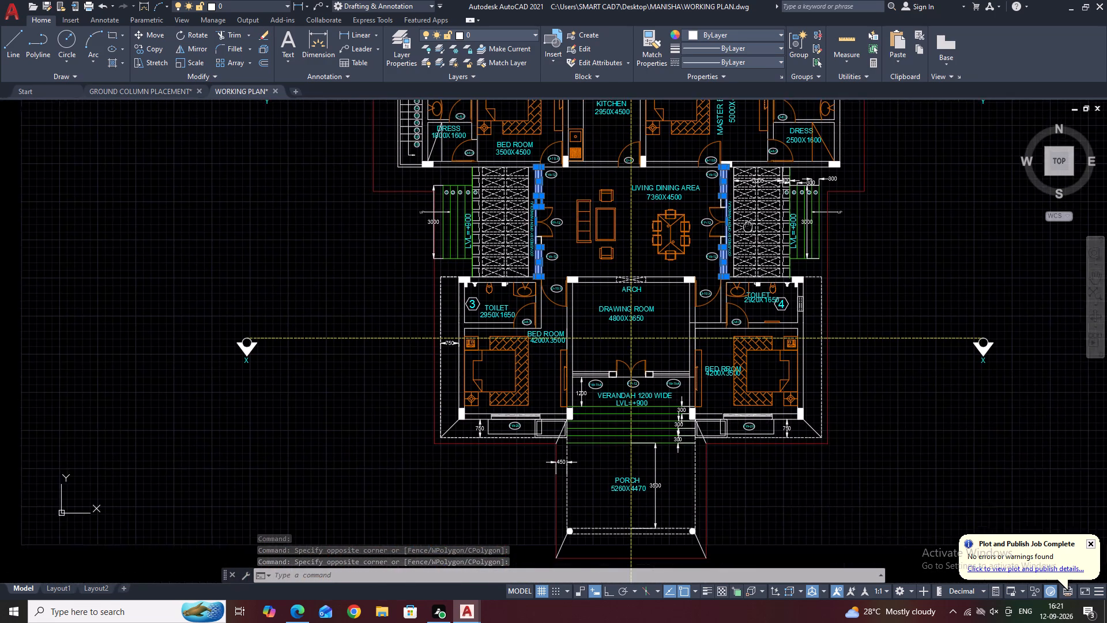
{"action": "middle_click_drag", "start_coordinate": [748, 224], "coordinate": [748, 224]}
{"action": "scroll", "coordinate": [499, 427], "scroll_direction": "up", "scroll_amount": 2}
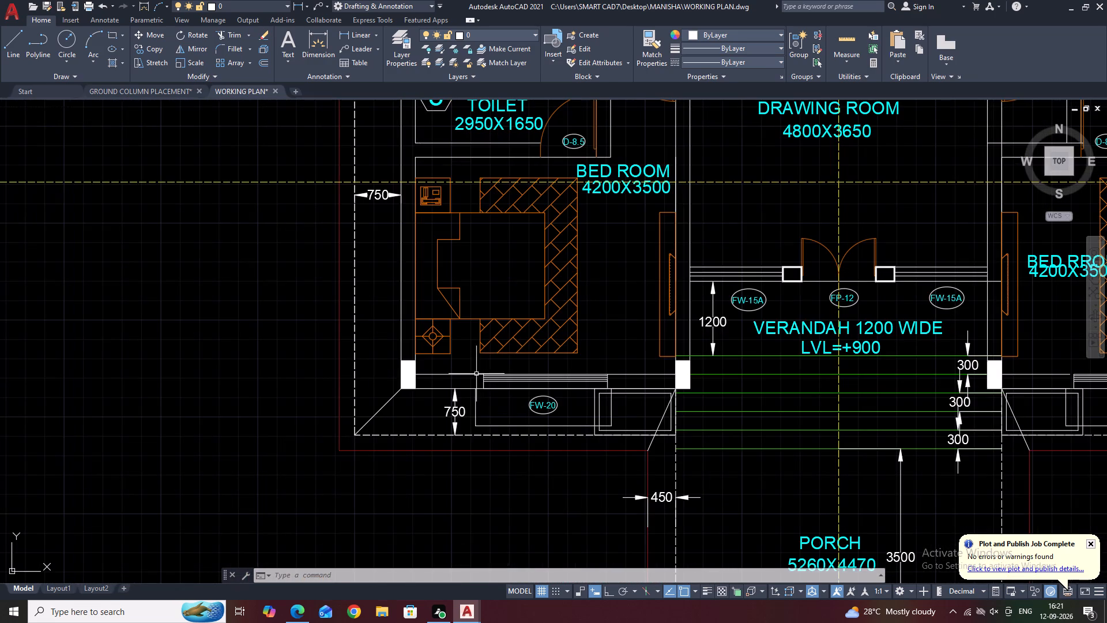
{"action": "scroll", "coordinate": [468, 373], "scroll_direction": "up", "scroll_amount": 2}
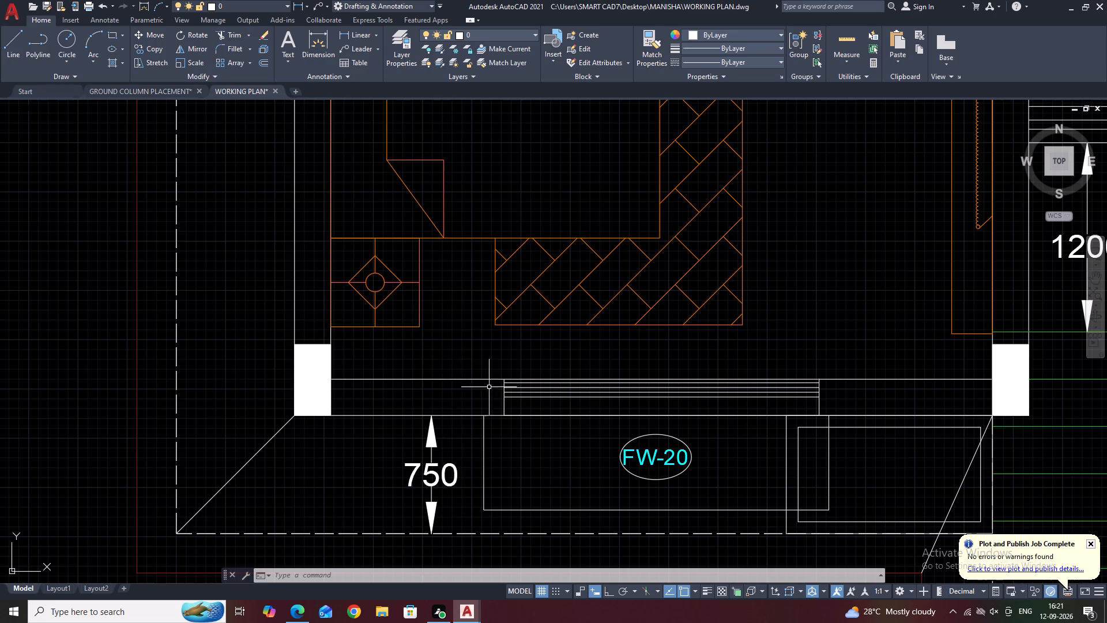
{"action": "left_click", "coordinate": [484, 363]}
{"action": "left_click", "coordinate": [826, 425]}
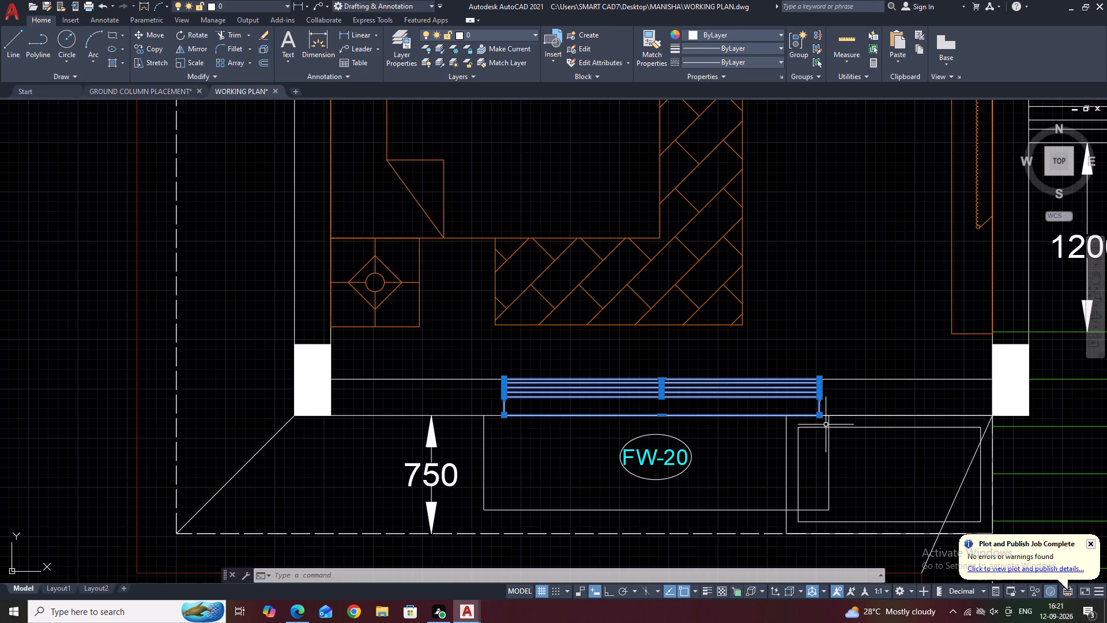
Add the inner lines of the eastern FW-15A window between the drawing room and the verandah to the selection.
{"action": "scroll", "coordinate": [728, 356], "scroll_direction": "down", "scroll_amount": 1}
{"action": "middle_click_drag", "start_coordinate": [771, 337], "coordinate": [381, 347]}
{"action": "scroll", "coordinate": [371, 348], "scroll_direction": "down", "scroll_amount": 1}
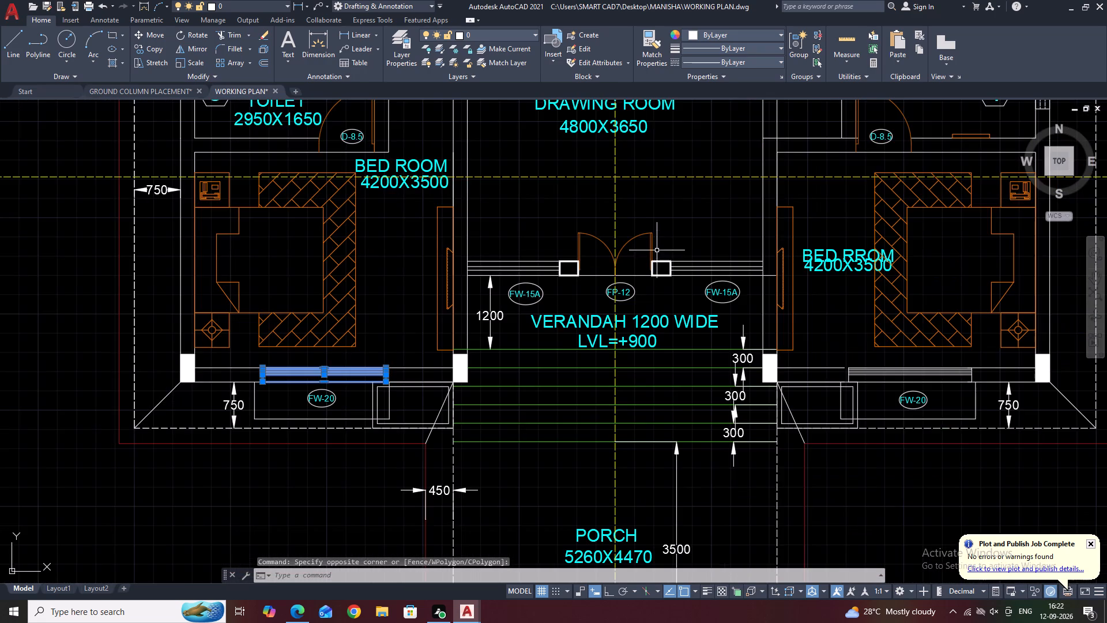
{"action": "middle_click_drag", "start_coordinate": [658, 253], "coordinate": [705, 291]}
{"action": "scroll", "coordinate": [660, 255], "scroll_direction": "down", "scroll_amount": 1}
{"action": "scroll", "coordinate": [711, 296], "scroll_direction": "up", "scroll_amount": 2}
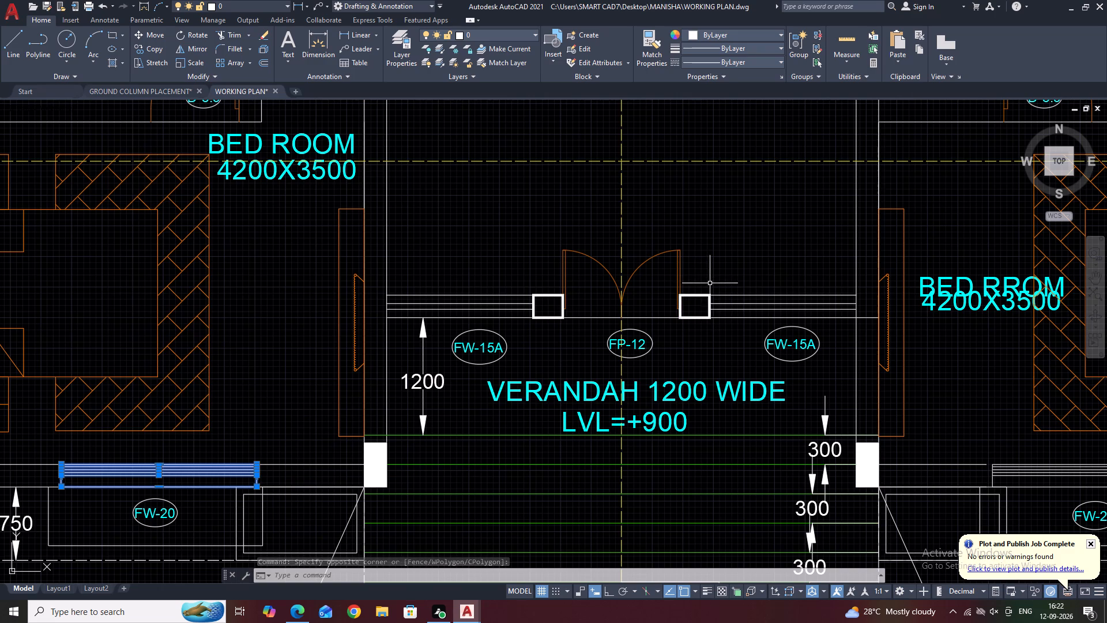
{"action": "left_click", "coordinate": [706, 282]}
{"action": "left_click", "coordinate": [864, 323]}
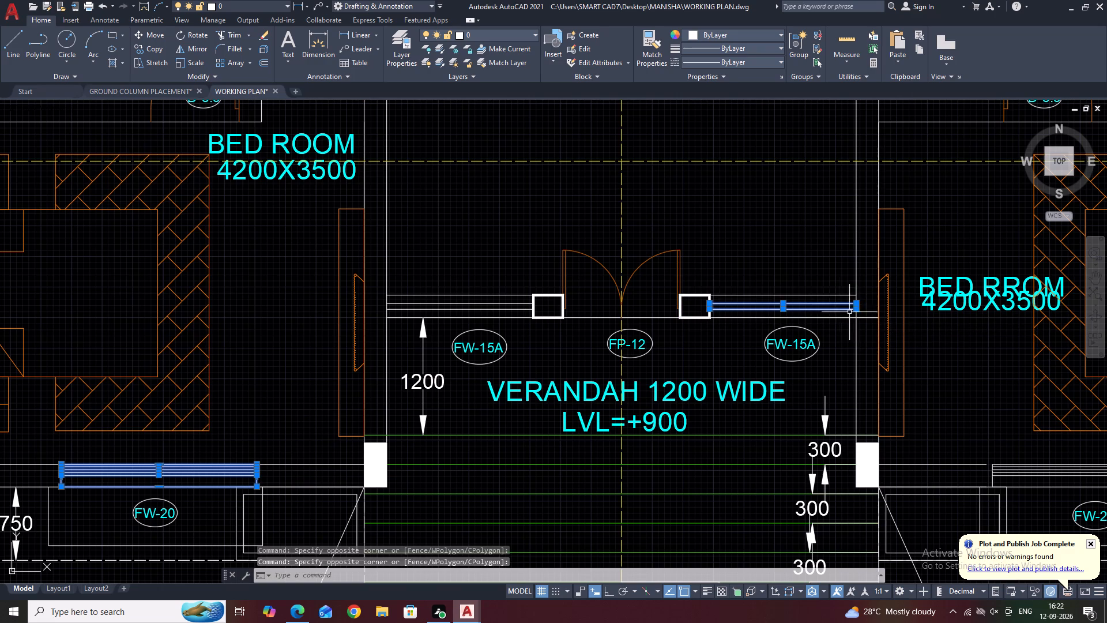
Move all the selected window lines to the WINDOWS layer and clear the selection.
{"action": "scroll", "coordinate": [814, 292], "scroll_direction": "down", "scroll_amount": 1}
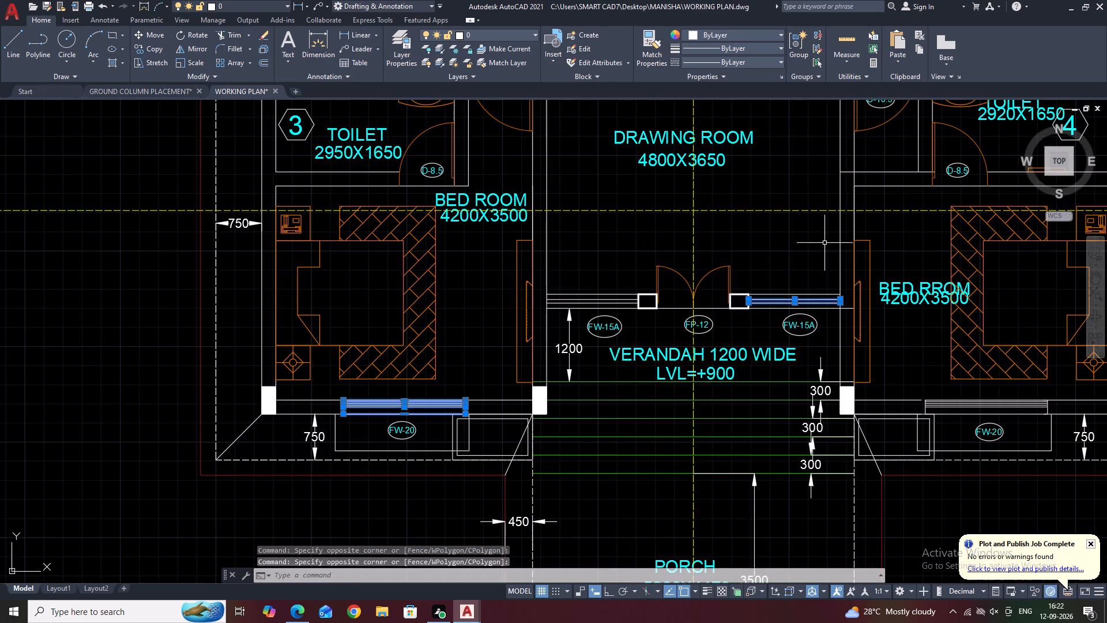
{"action": "middle_click_drag", "start_coordinate": [822, 246], "coordinate": [812, 295]}
{"action": "left_click", "coordinate": [488, 32]}
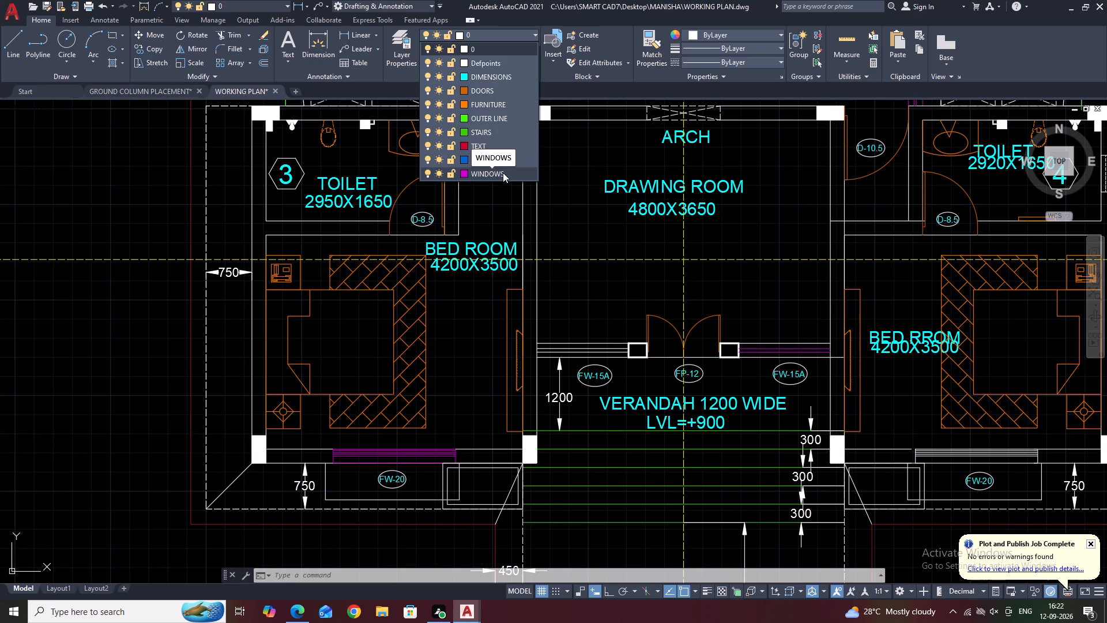
{"action": "left_click", "coordinate": [503, 172]}
{"action": "right_click", "coordinate": [593, 220]}
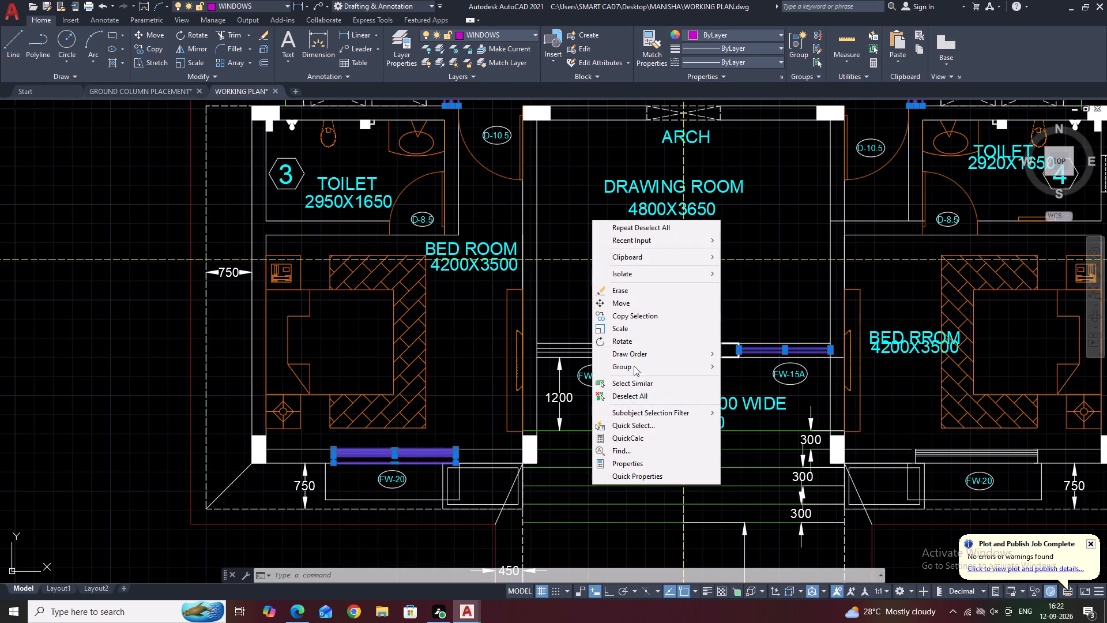
{"action": "left_click", "coordinate": [649, 395]}
Explode the L-shaped wall polyline running along the verandah front and the drawing room's east wall.
{"action": "scroll", "coordinate": [755, 361], "scroll_direction": "up", "scroll_amount": 2}
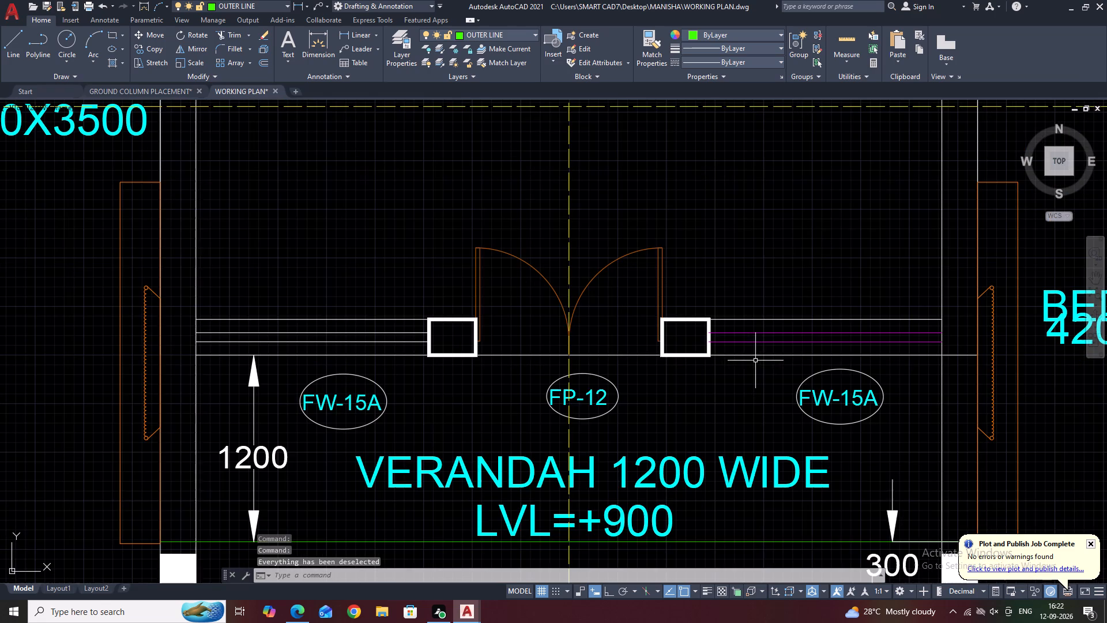
{"action": "left_click", "coordinate": [758, 356]}
{"action": "scroll", "coordinate": [804, 331], "scroll_direction": "down", "scroll_amount": 3}
{"action": "middle_click_drag", "start_coordinate": [804, 331], "coordinate": [805, 332]}
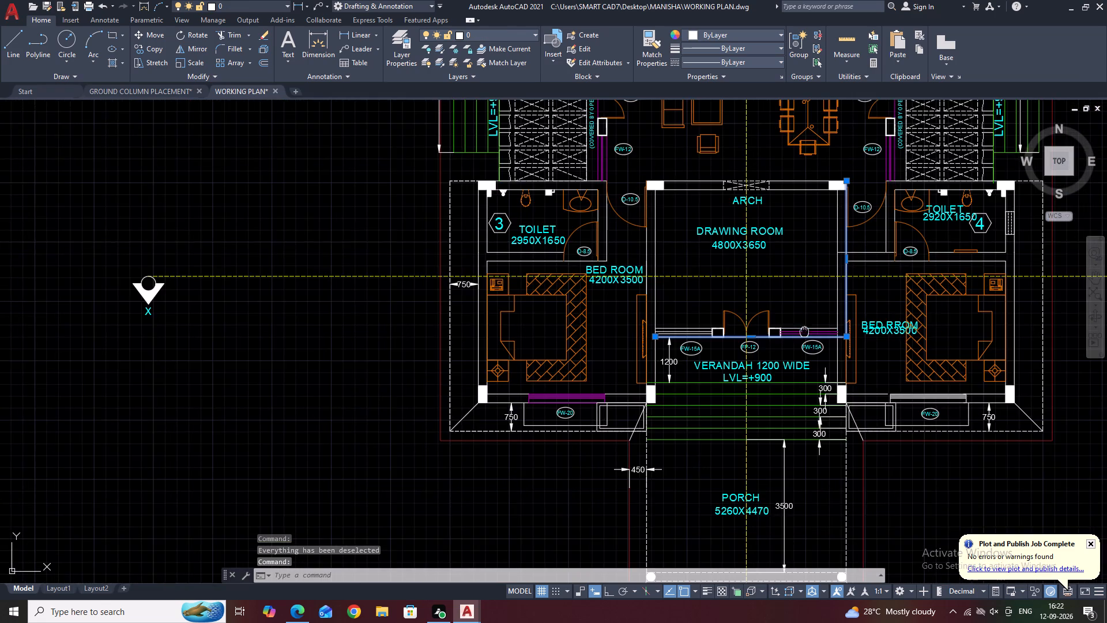
{"action": "middle_click_drag", "start_coordinate": [805, 332], "coordinate": [808, 359]}
{"action": "scroll", "coordinate": [807, 336], "scroll_direction": "down", "scroll_amount": 1}
{"action": "type", "text": "X"}
{"action": "key", "text": "space"}
{"action": "scroll", "coordinate": [815, 354], "scroll_direction": "up", "scroll_amount": 1}
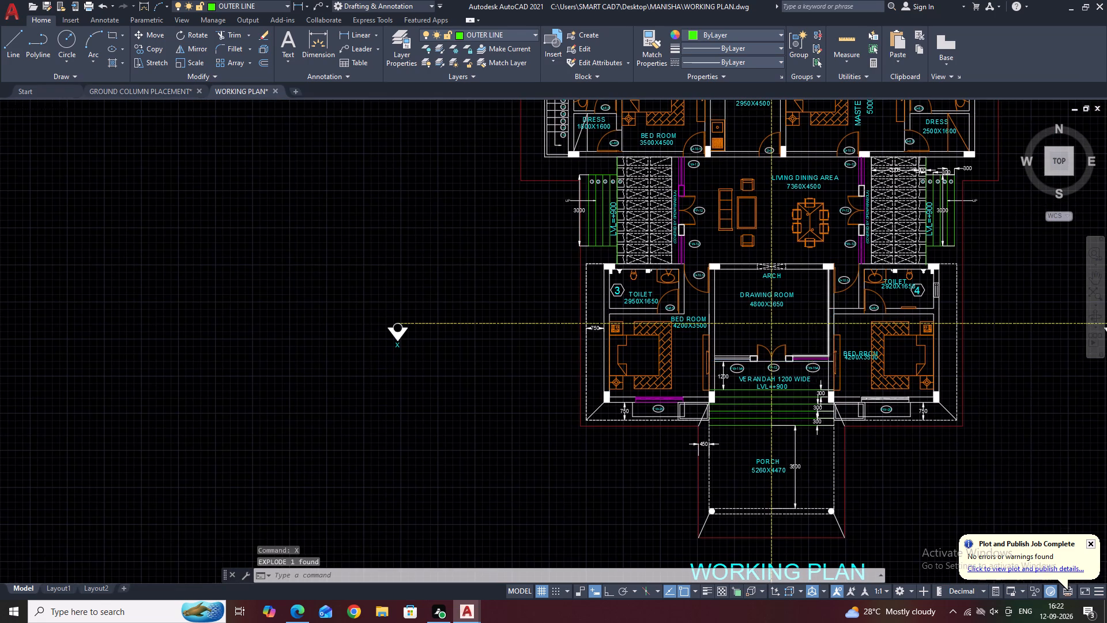
Stretch the east end of the verandah-side wall line back to the inner face of the drawing room's east wall.
{"action": "scroll", "coordinate": [815, 354], "scroll_direction": "up", "scroll_amount": 1}
{"action": "left_click", "coordinate": [747, 351]}
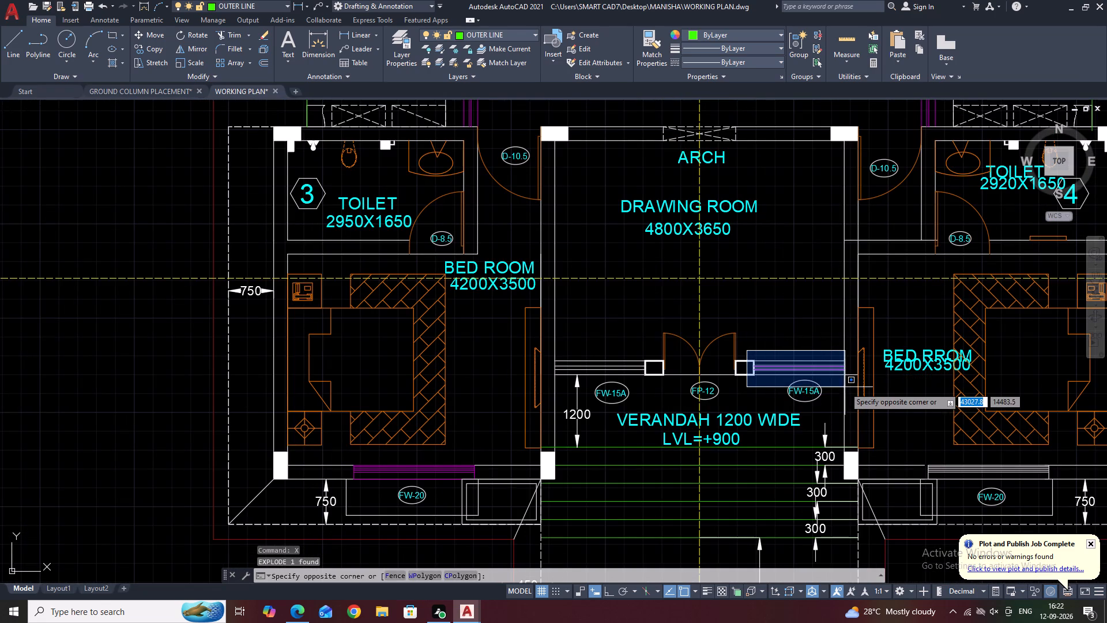
{"action": "left_click", "coordinate": [849, 385]}
{"action": "scroll", "coordinate": [840, 380], "scroll_direction": "up", "scroll_amount": 2}
{"action": "left_click", "coordinate": [837, 369]}
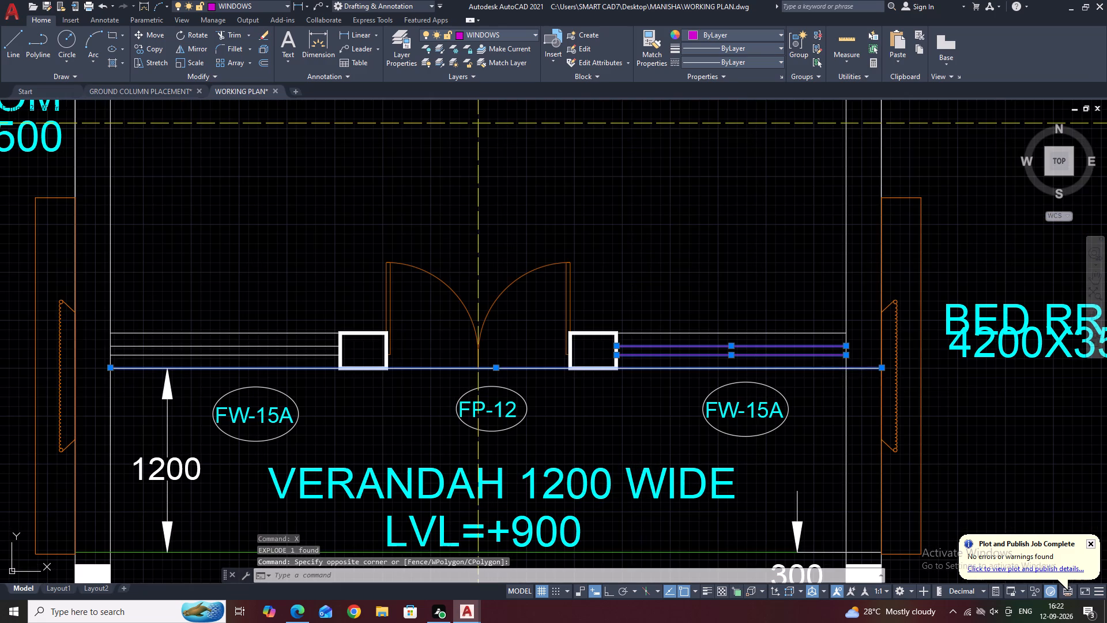
{"action": "left_click", "coordinate": [881, 367]}
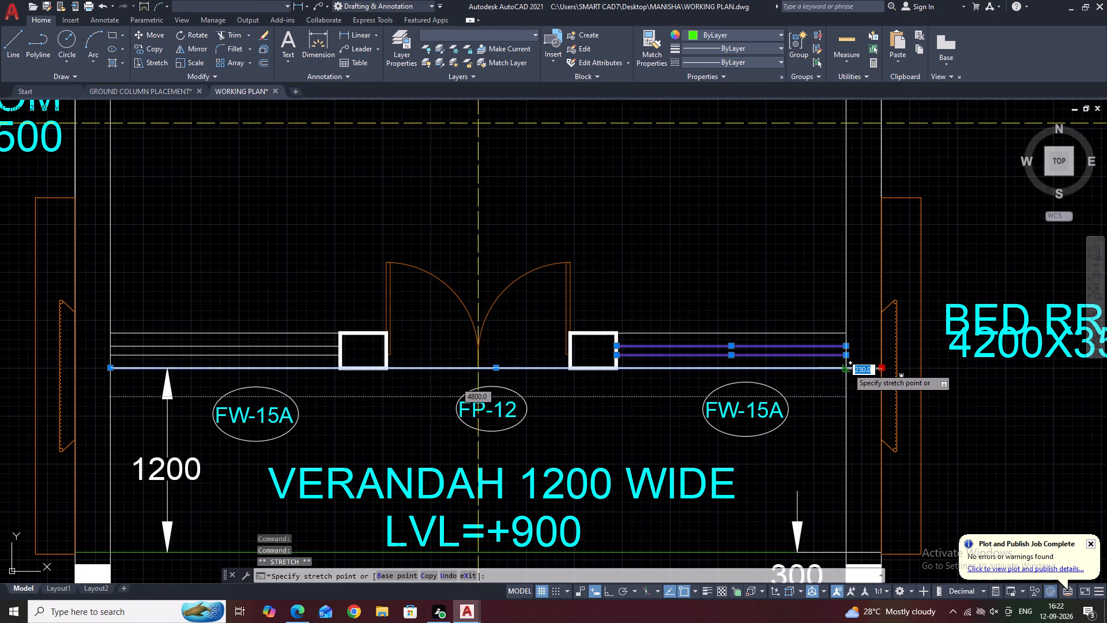
{"action": "left_click", "coordinate": [848, 369]}
Explode the drawing room's inner wall polylines that form the upper lines of both FW-15A windows.
{"action": "left_click_drag", "start_coordinate": [747, 302], "coordinate": [745, 308]}
{"action": "left_click", "coordinate": [724, 340]}
{"action": "scroll", "coordinate": [728, 333], "scroll_direction": "down", "scroll_amount": 2}
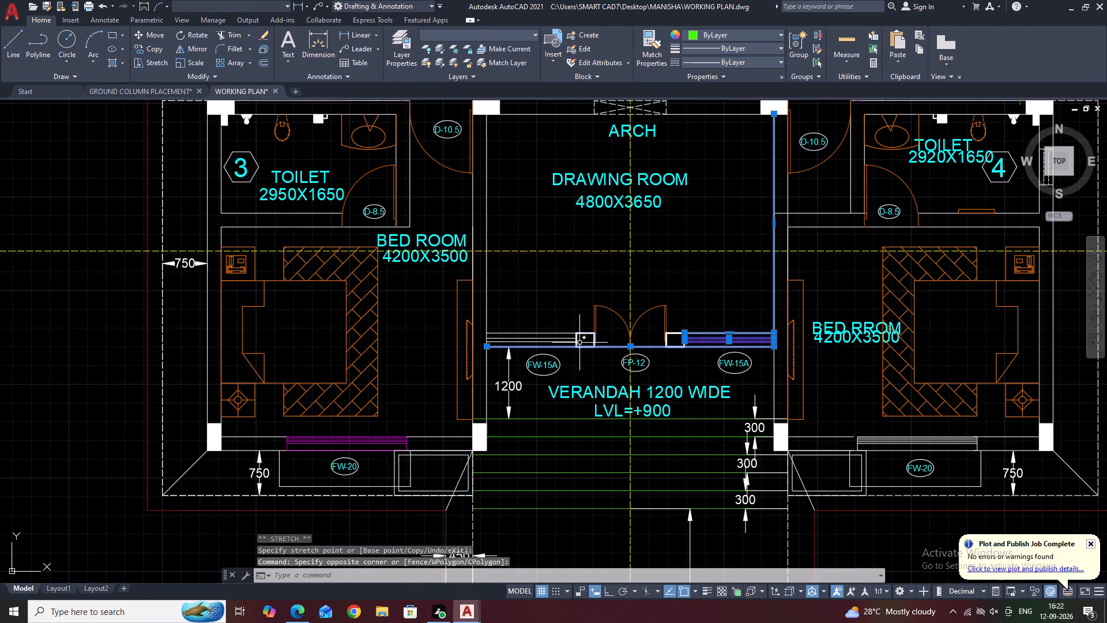
{"action": "scroll", "coordinate": [532, 335], "scroll_direction": "up", "scroll_amount": 2}
{"action": "left_click", "coordinate": [557, 303]}
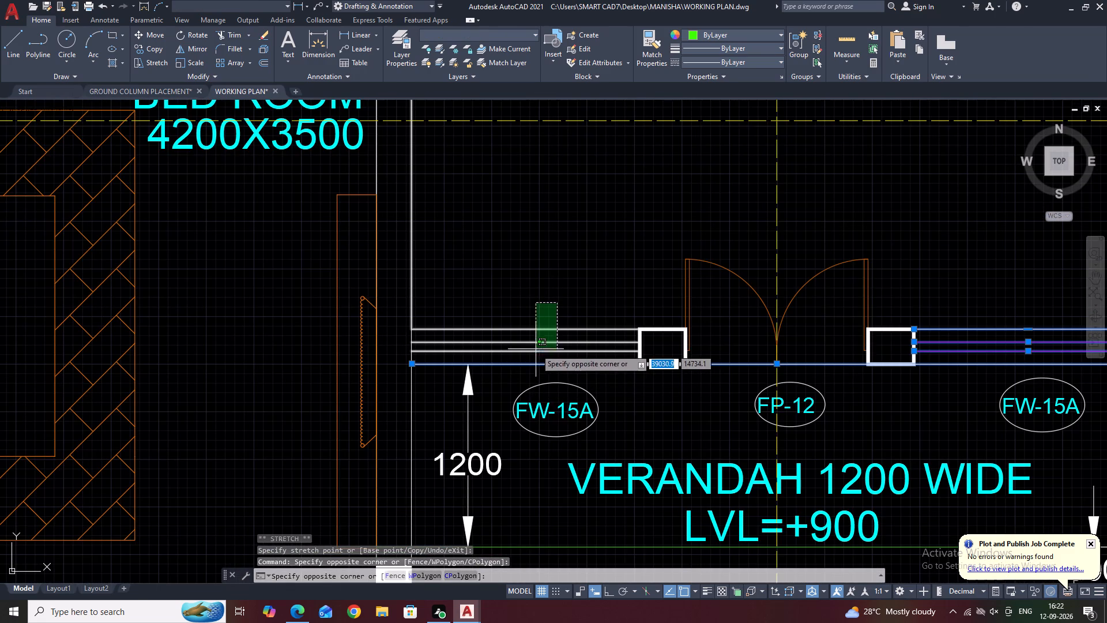
{"action": "key", "text": "Escape"}
{"action": "left_click", "coordinate": [536, 329]}
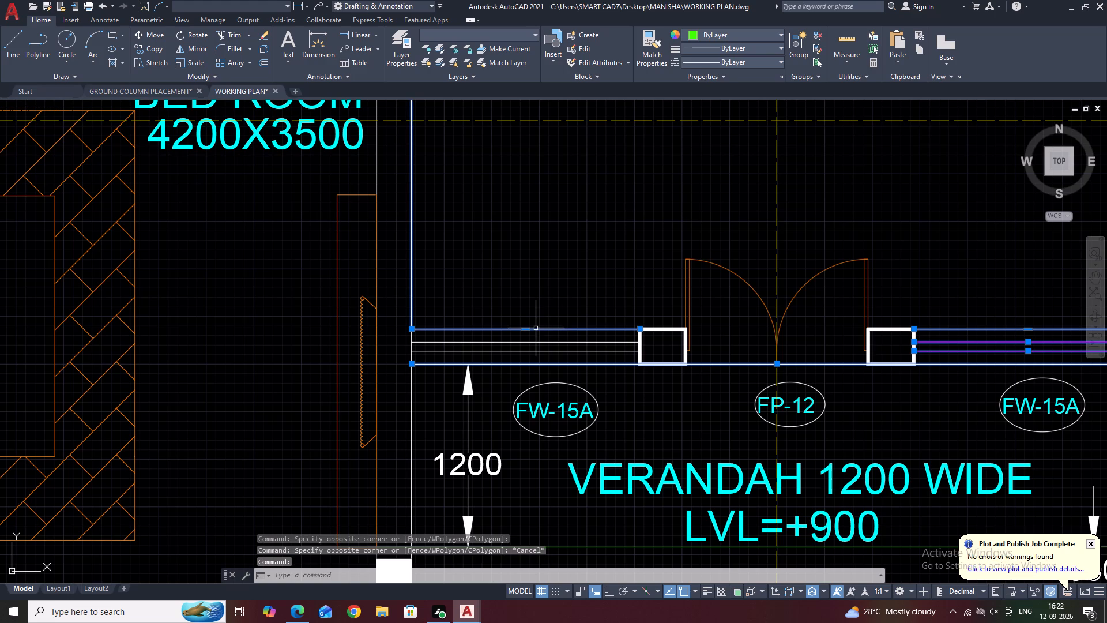
{"action": "key", "text": "x"}
{"action": "key", "text": "space"}
Move the western FW-15A window lines, the shared verandah-side wall line and the eastern window's upper line to the WINDOWS layer.
{"action": "left_click", "coordinate": [563, 298]}
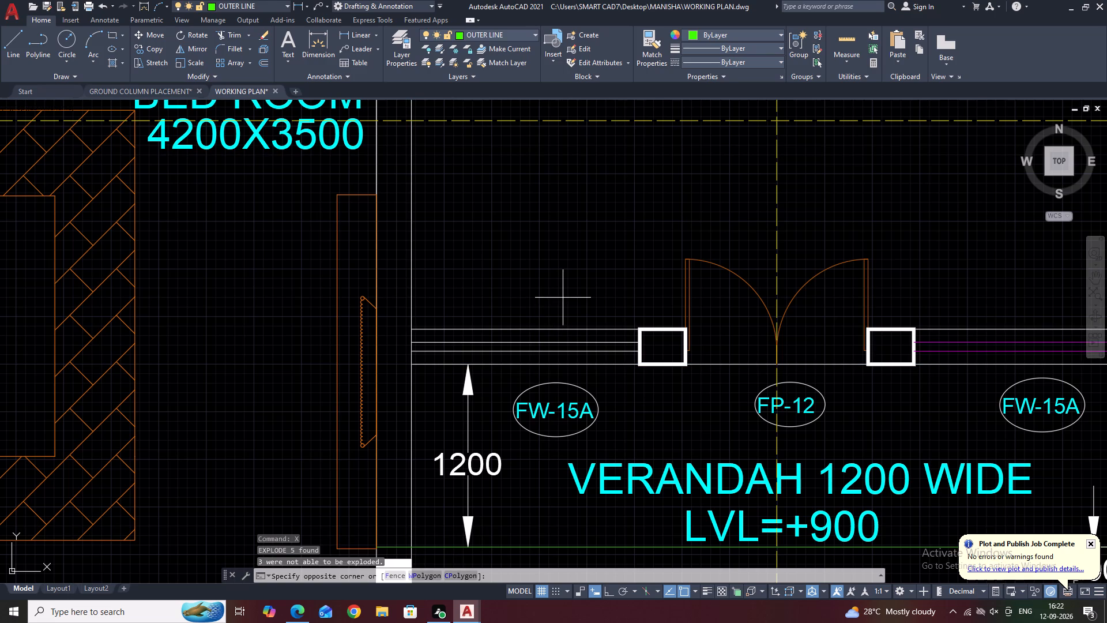
{"action": "left_click", "coordinate": [530, 368]}
{"action": "scroll", "coordinate": [620, 334], "scroll_direction": "down", "scroll_amount": 1}
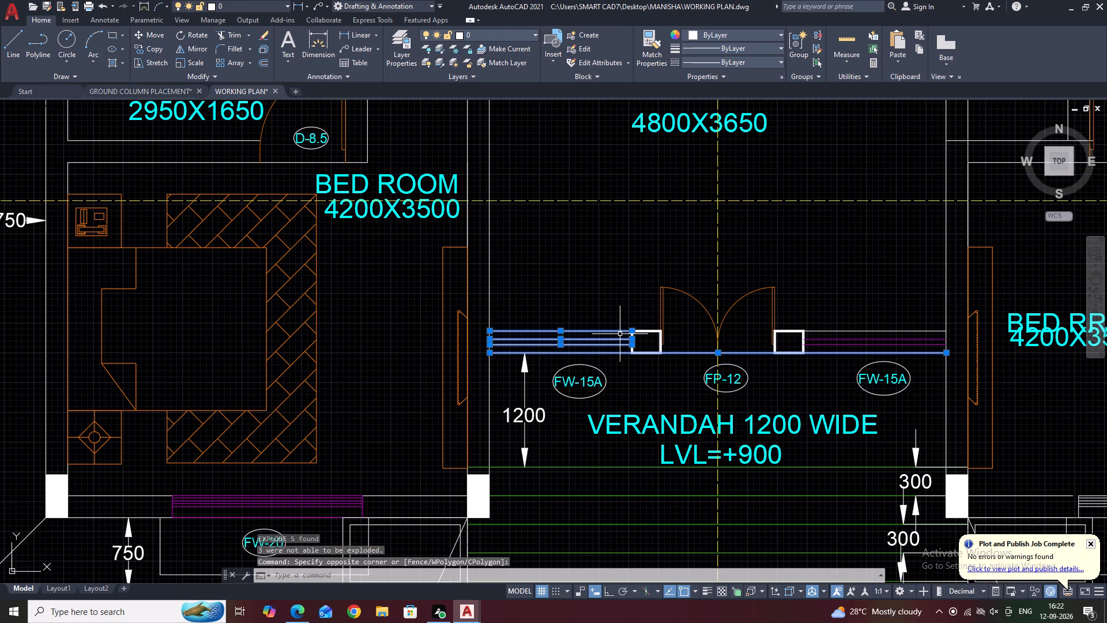
{"action": "left_click", "coordinate": [820, 333]}
{"action": "left_click", "coordinate": [823, 328]}
{"action": "left_click", "coordinate": [826, 331]}
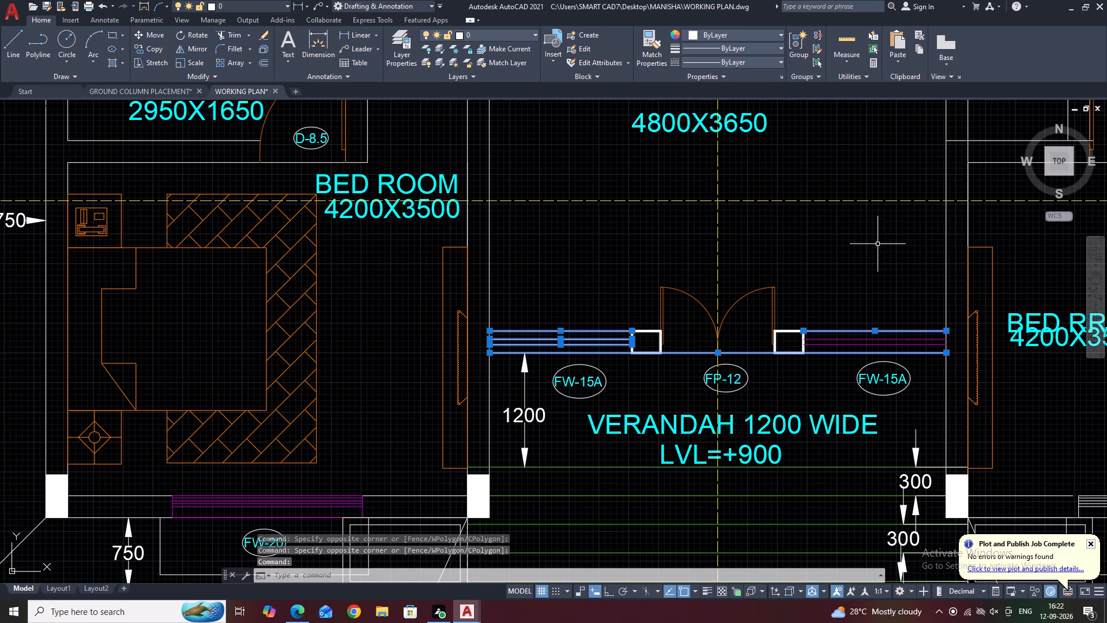
{"action": "middle_click_drag", "start_coordinate": [854, 262], "coordinate": [777, 252]}
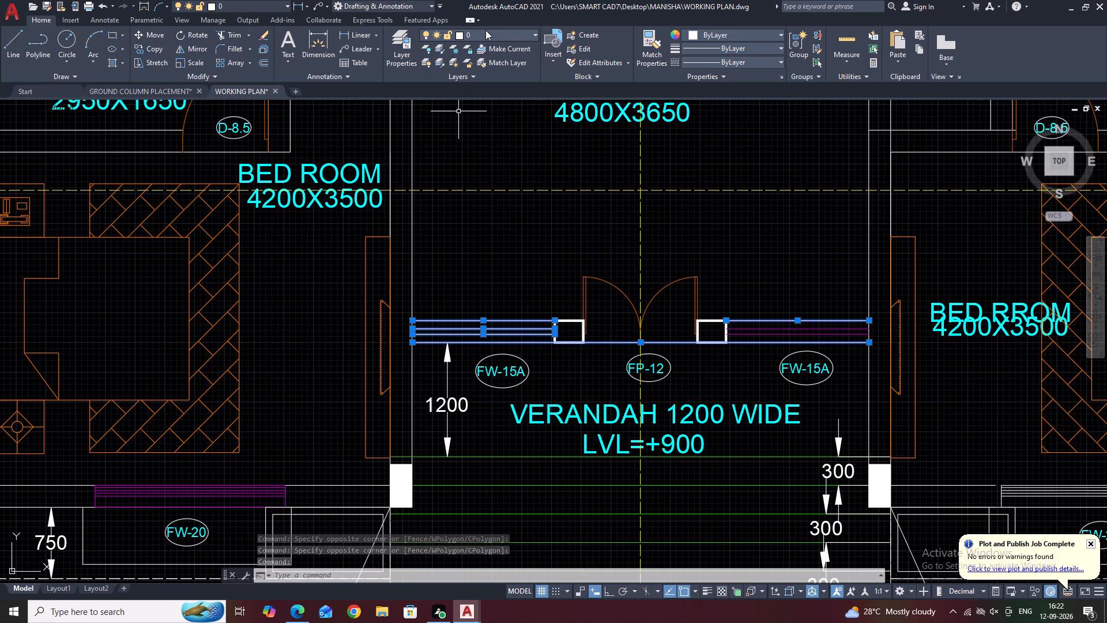
{"action": "left_click", "coordinate": [486, 30]}
{"action": "left_click", "coordinate": [496, 174]}
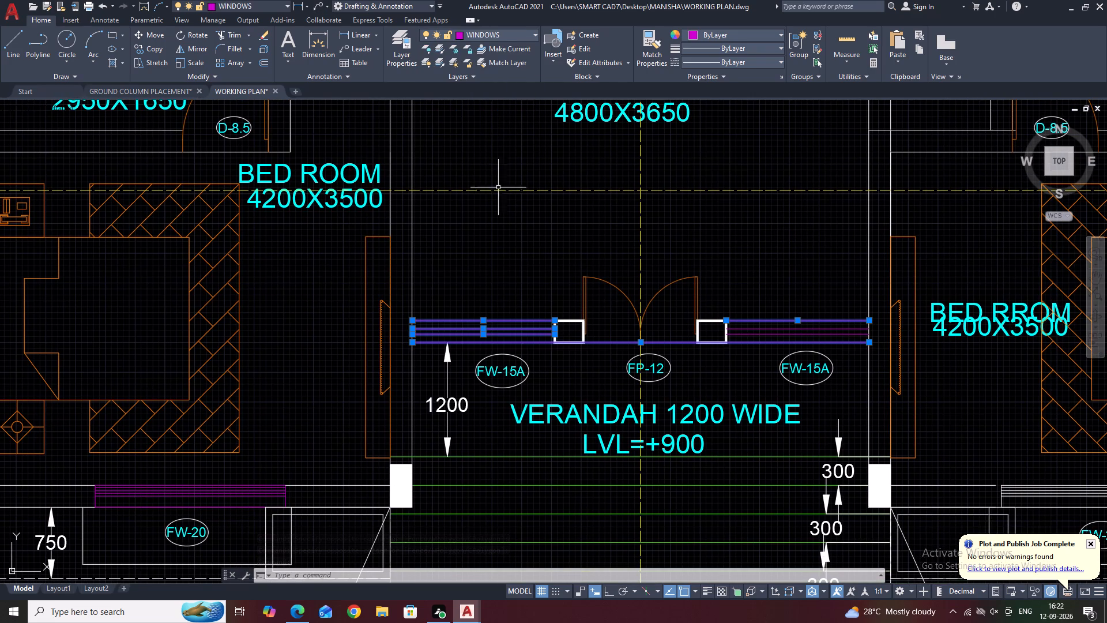
{"action": "key", "text": "Escape"}
Return the column outline north of the FP-12 door in the living dining area's west wall to layer 0.
{"action": "scroll", "coordinate": [624, 267], "scroll_direction": "down", "scroll_amount": 2}
{"action": "middle_click_drag", "start_coordinate": [603, 272], "coordinate": [579, 283]}
{"action": "middle_click_drag", "start_coordinate": [556, 211], "coordinate": [560, 315]}
{"action": "scroll", "coordinate": [561, 311], "scroll_direction": "down", "scroll_amount": 1}
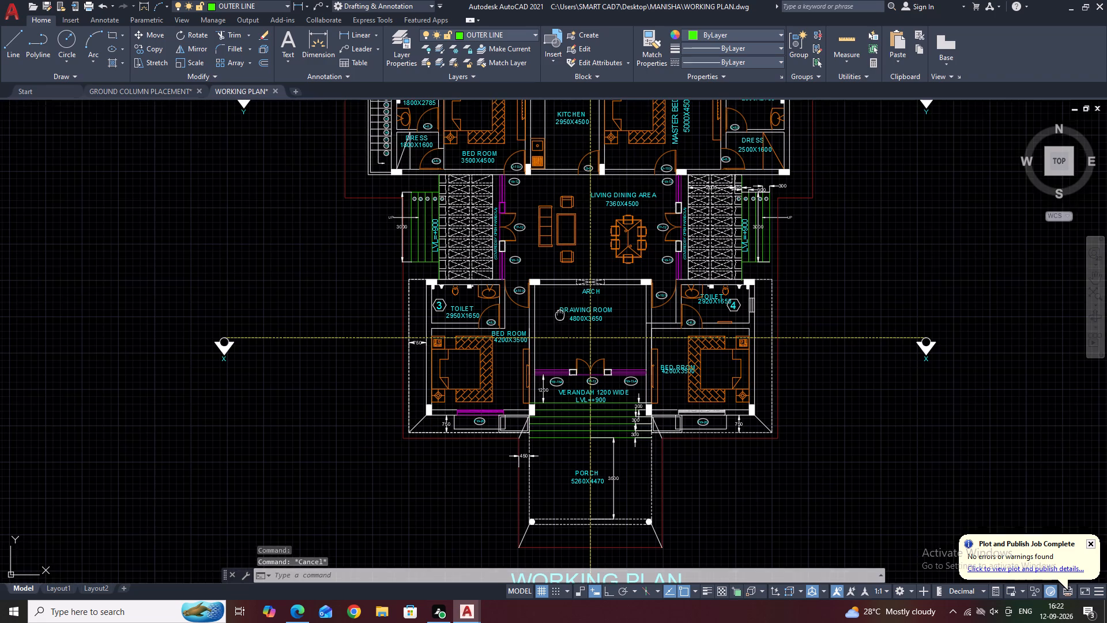
{"action": "middle_click_drag", "start_coordinate": [560, 315], "coordinate": [560, 319]}
{"action": "middle_click_drag", "start_coordinate": [545, 251], "coordinate": [558, 290]}
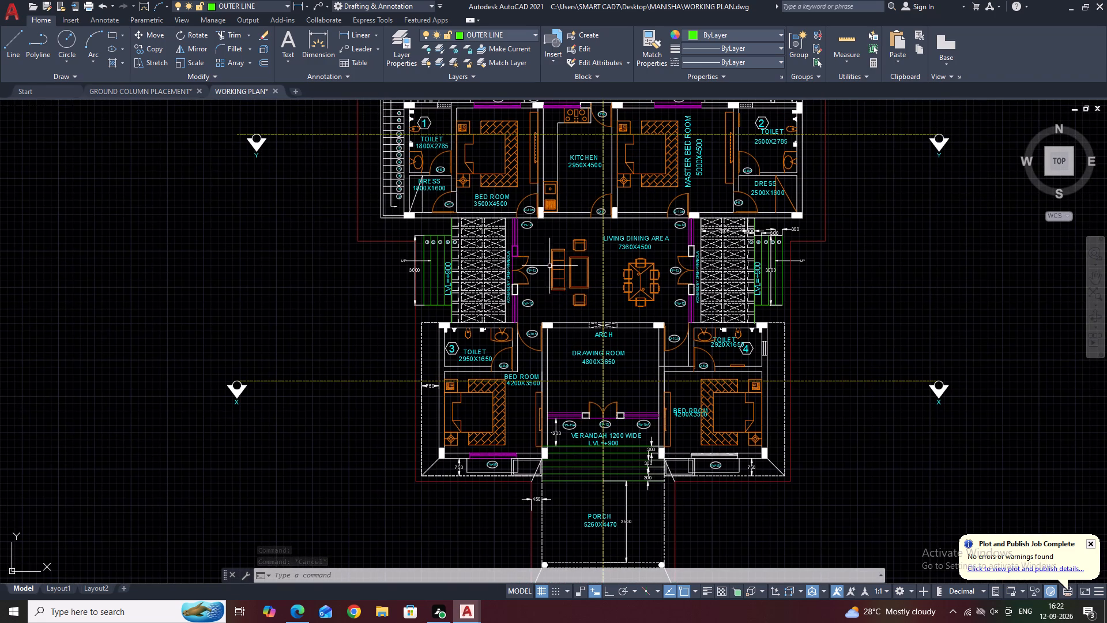
{"action": "scroll", "coordinate": [524, 256], "scroll_direction": "up", "scroll_amount": 4}
{"action": "left_click", "coordinate": [506, 231]}
{"action": "left_click", "coordinate": [479, 232]}
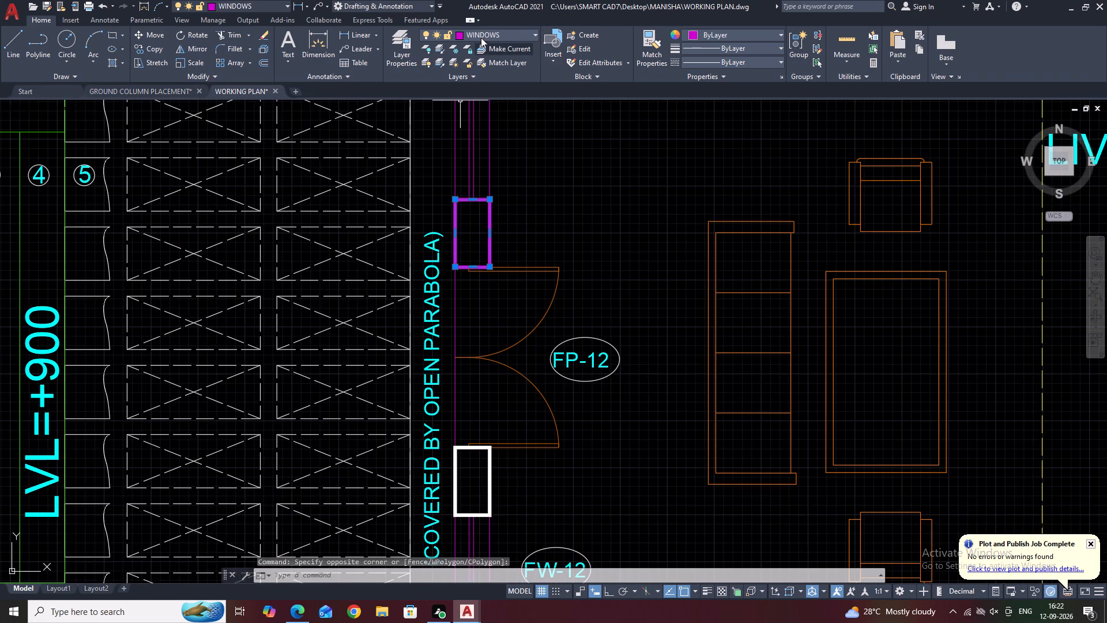
{"action": "left_click", "coordinate": [510, 33]}
{"action": "left_click", "coordinate": [490, 49]}
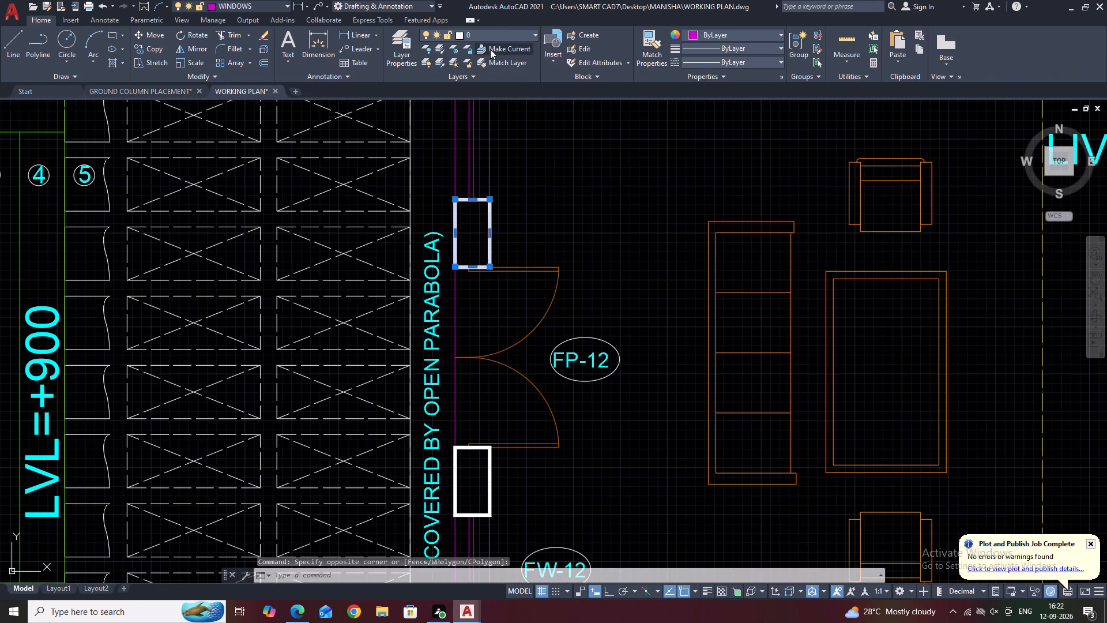
{"action": "key", "text": "Escape"}
Select the dashed ventilator in the north wall of toilet 1.
{"action": "scroll", "coordinate": [529, 201], "scroll_direction": "down", "scroll_amount": 1}
{"action": "middle_click_drag", "start_coordinate": [507, 231], "coordinate": [491, 245]}
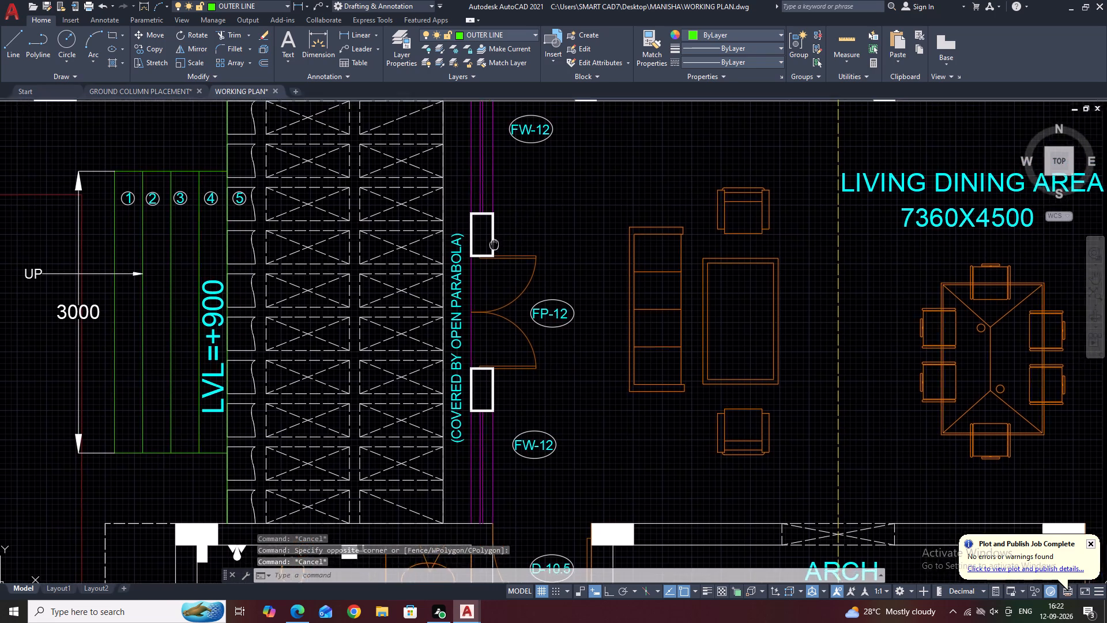
{"action": "middle_click_drag", "start_coordinate": [491, 245], "coordinate": [470, 254]}
{"action": "scroll", "coordinate": [470, 254], "scroll_direction": "down", "scroll_amount": 2}
{"action": "middle_click", "coordinate": [470, 254]}
{"action": "middle_click_drag", "start_coordinate": [617, 231], "coordinate": [581, 276]}
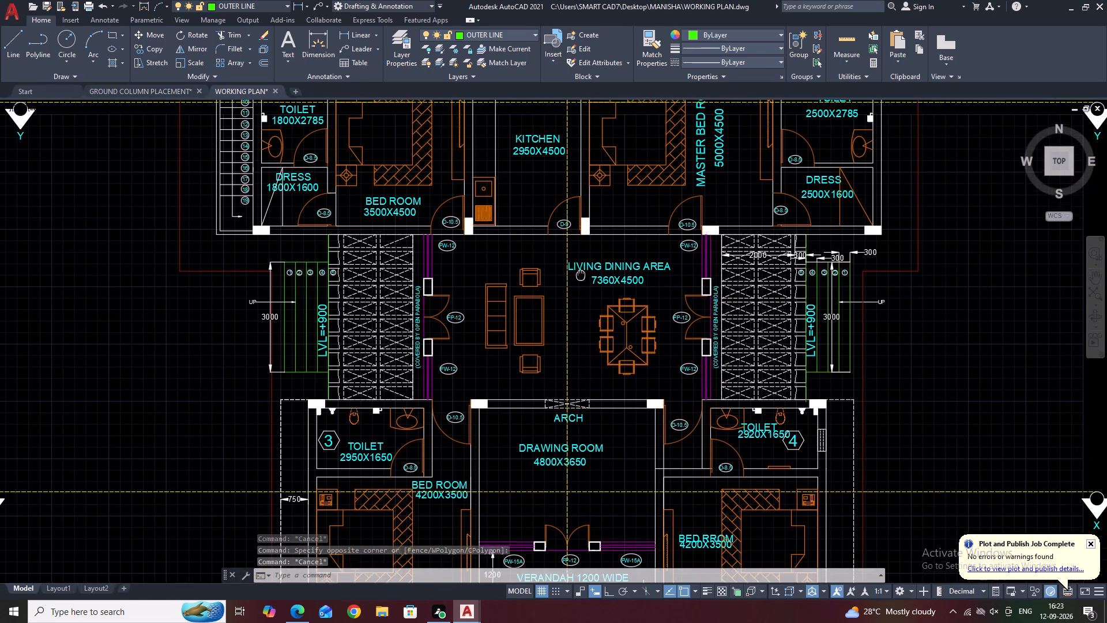
{"action": "middle_click_drag", "start_coordinate": [581, 276], "coordinate": [581, 277]}
{"action": "scroll", "coordinate": [375, 387], "scroll_direction": "down", "scroll_amount": 2}
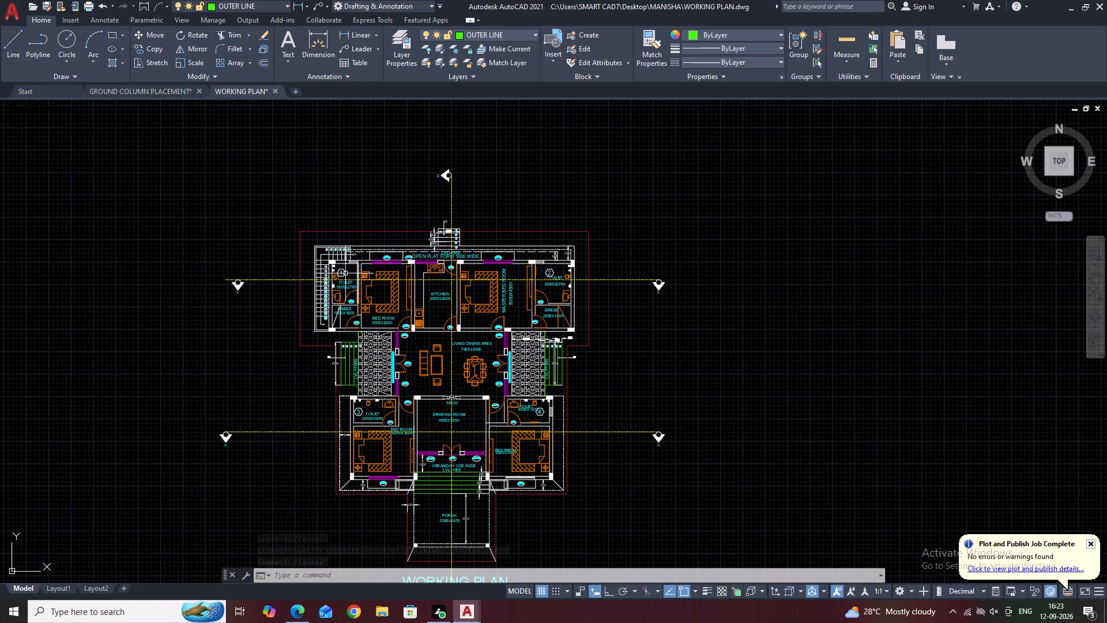
{"action": "scroll", "coordinate": [343, 276], "scroll_direction": "up", "scroll_amount": 4}
{"action": "scroll", "coordinate": [365, 168], "scroll_direction": "up", "scroll_amount": 2}
{"action": "left_click", "coordinate": [365, 169]}
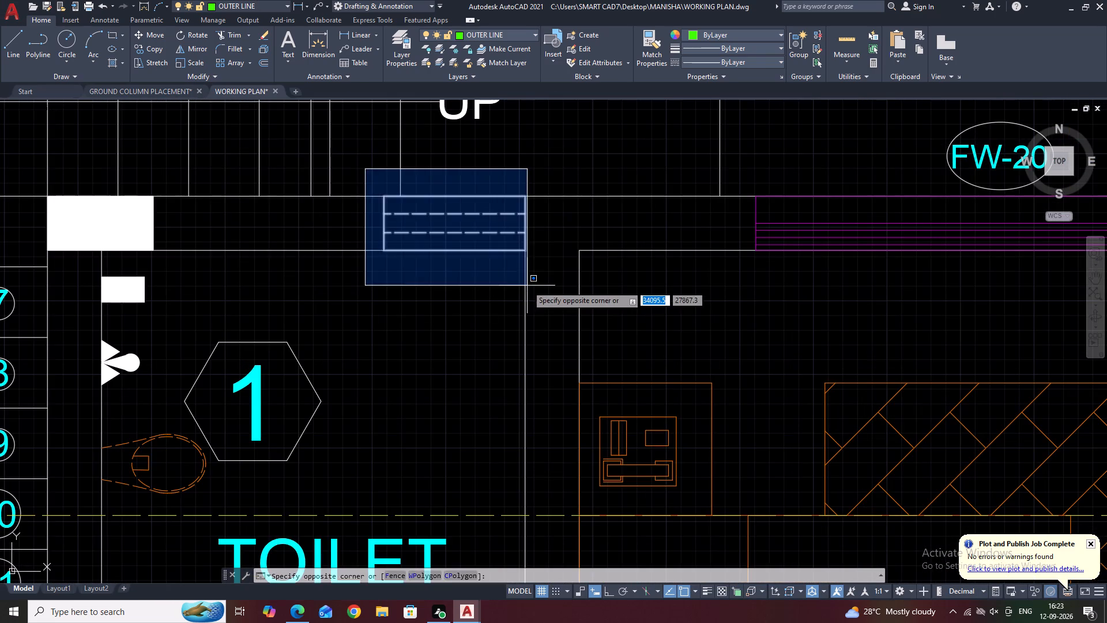
{"action": "left_click", "coordinate": [543, 284]}
Move the ventilators in the north walls of toilets 1 and 2 and the east wall of toilet 4 to the VENTILATORS layer.
{"action": "scroll", "coordinate": [448, 246], "scroll_direction": "down", "scroll_amount": 5}
{"action": "middle_click_drag", "start_coordinate": [656, 235], "coordinate": [428, 247]}
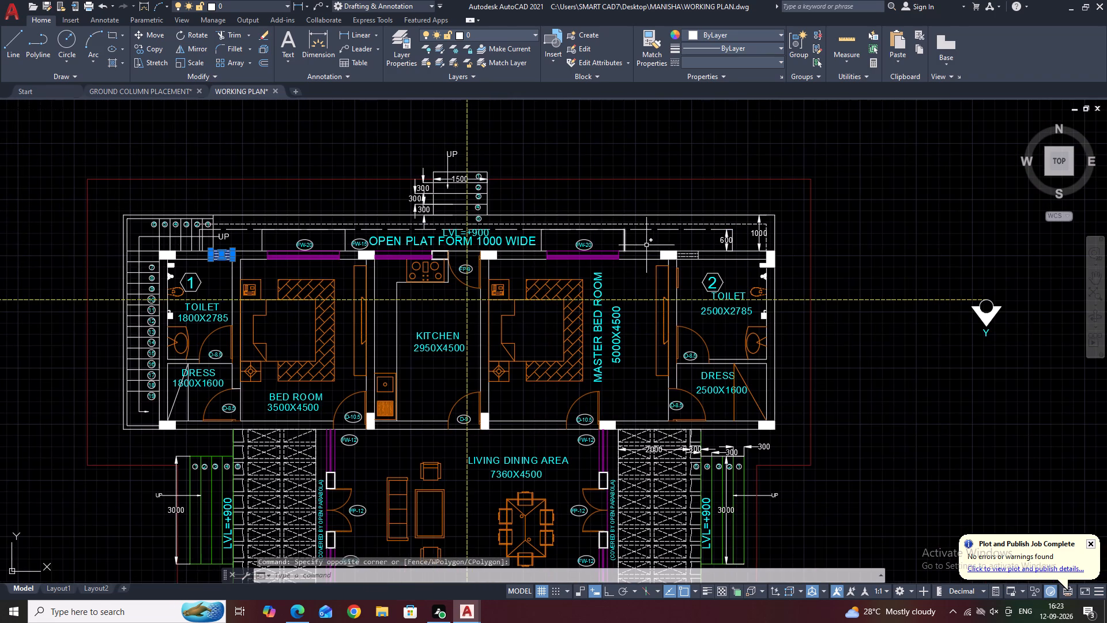
{"action": "scroll", "coordinate": [687, 257], "scroll_direction": "up", "scroll_amount": 3}
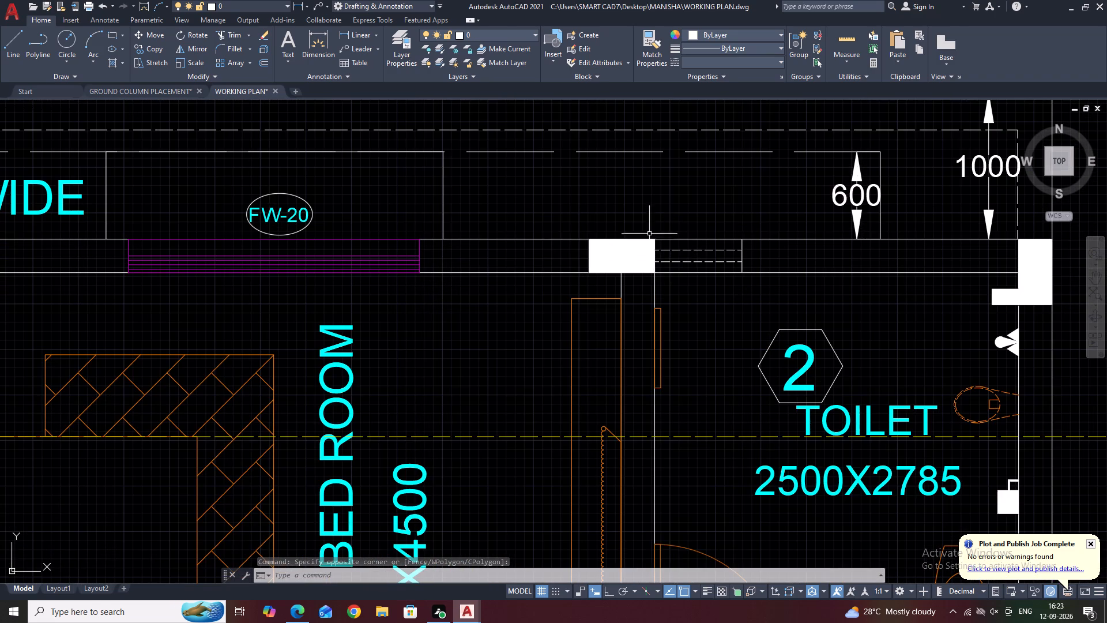
{"action": "left_click", "coordinate": [649, 231]}
{"action": "left_click", "coordinate": [753, 286]}
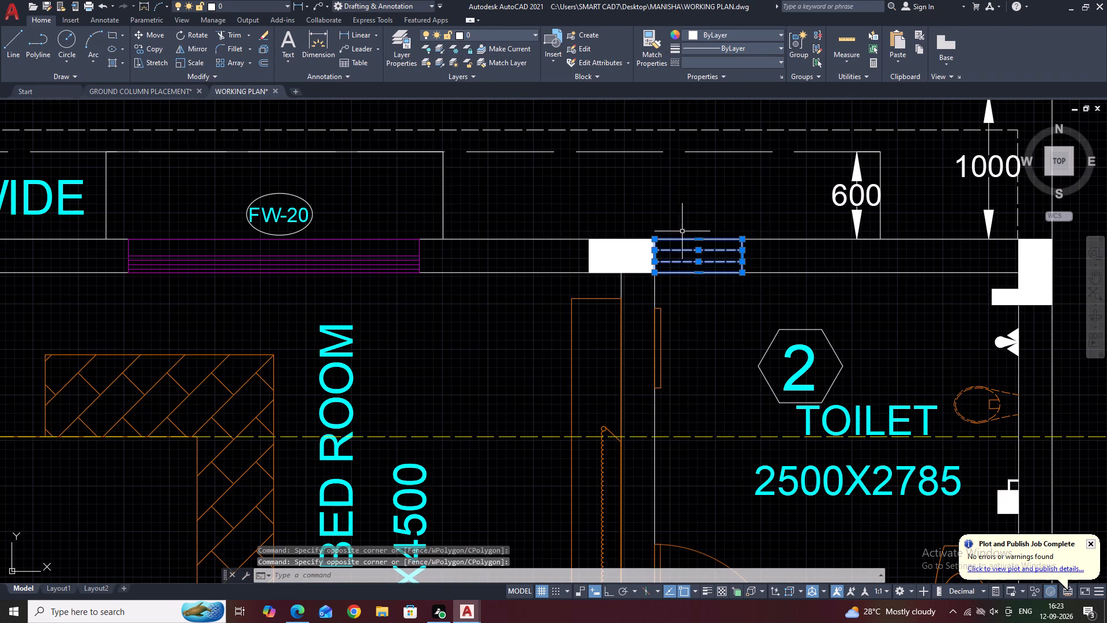
{"action": "scroll", "coordinate": [682, 231], "scroll_direction": "down", "scroll_amount": 3}
{"action": "scroll", "coordinate": [718, 322], "scroll_direction": "down", "scroll_amount": 1}
{"action": "middle_click_drag", "start_coordinate": [729, 356], "coordinate": [676, 243]}
{"action": "middle_click_drag", "start_coordinate": [688, 391], "coordinate": [684, 297]}
{"action": "scroll", "coordinate": [653, 316], "scroll_direction": "up", "scroll_amount": 2}
{"action": "left_click", "coordinate": [649, 239]}
{"action": "left_click", "coordinate": [694, 294]}
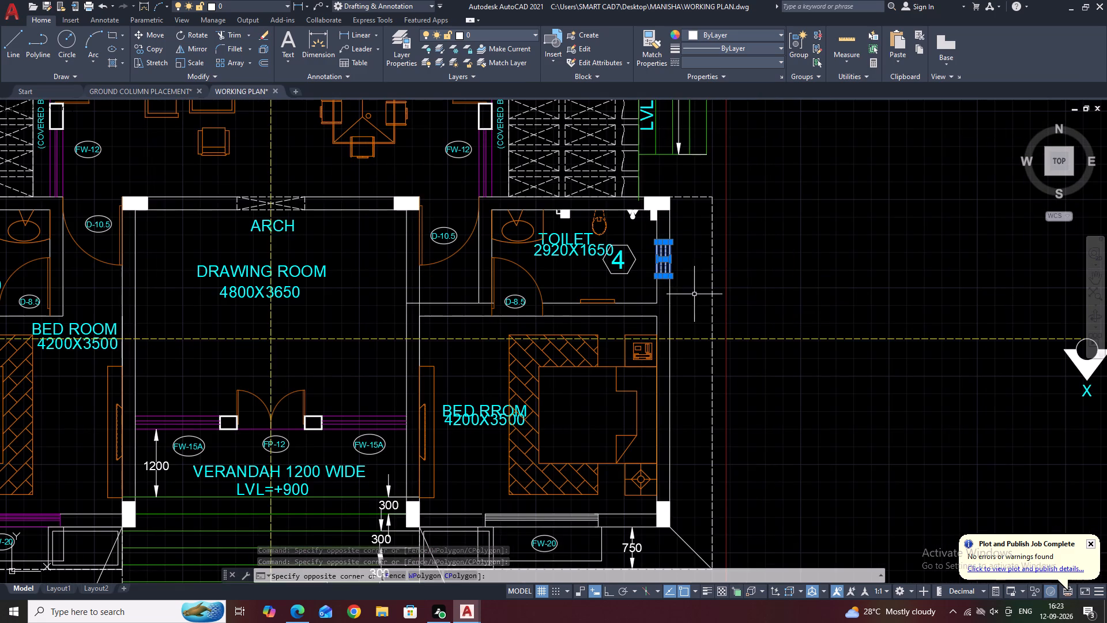
{"action": "scroll", "coordinate": [657, 297], "scroll_direction": "down", "scroll_amount": 1}
{"action": "middle_click_drag", "start_coordinate": [473, 356], "coordinate": [600, 367]}
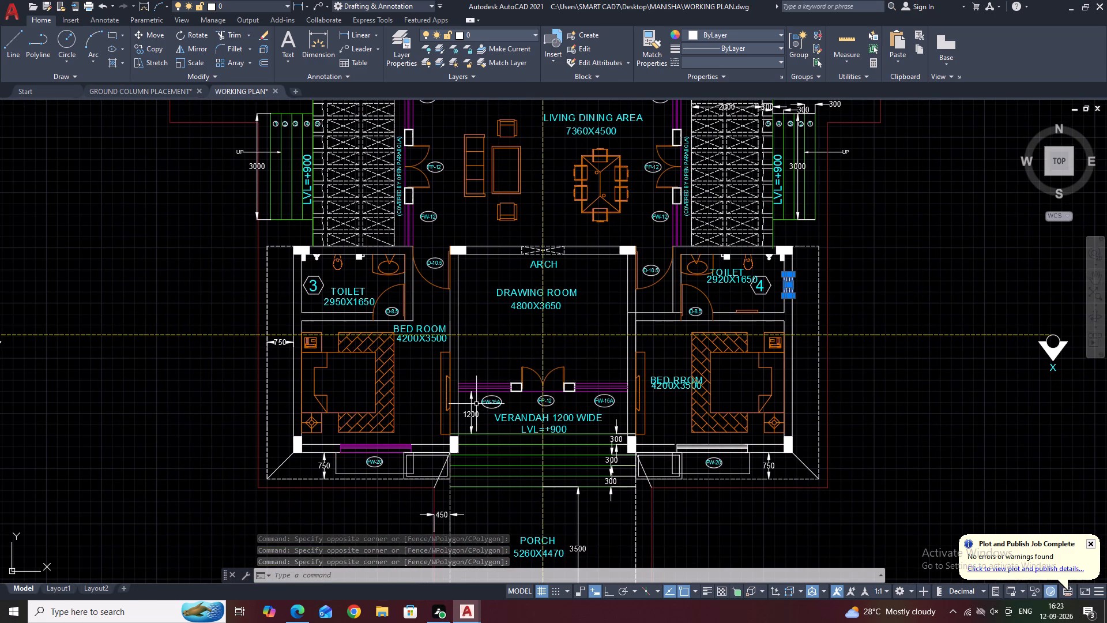
{"action": "scroll", "coordinate": [522, 239], "scroll_direction": "up", "scroll_amount": 2}
{"action": "left_click_drag", "start_coordinate": [498, 239], "coordinate": [509, 243]}
{"action": "left_click", "coordinate": [661, 286]}
{"action": "scroll", "coordinate": [574, 260], "scroll_direction": "down", "scroll_amount": 3}
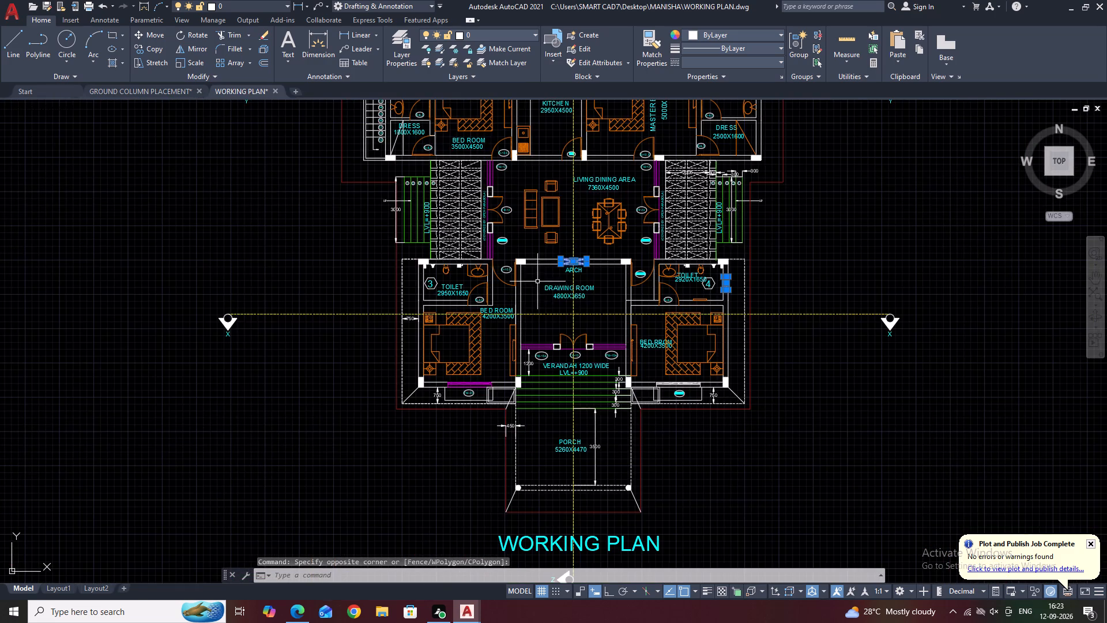
{"action": "scroll", "coordinate": [551, 268], "scroll_direction": "up", "scroll_amount": 3}
{"action": "left_click", "coordinate": [542, 215], "text": "shift"}
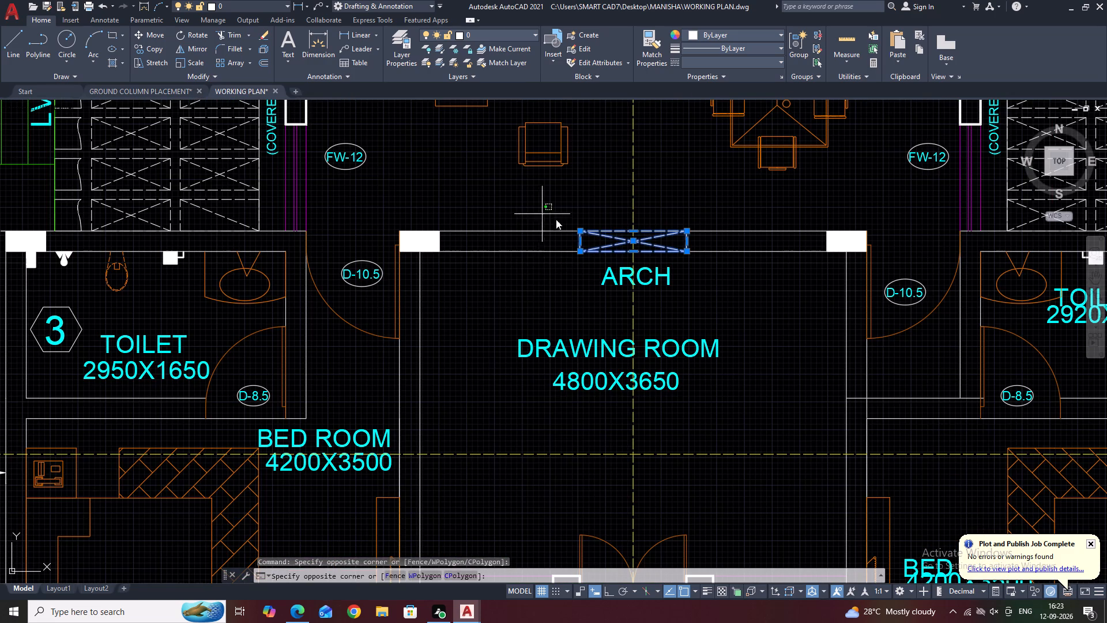
{"action": "left_click", "coordinate": [735, 267], "text": "shift"}
{"action": "scroll", "coordinate": [622, 271], "scroll_direction": "down", "scroll_amount": 3}
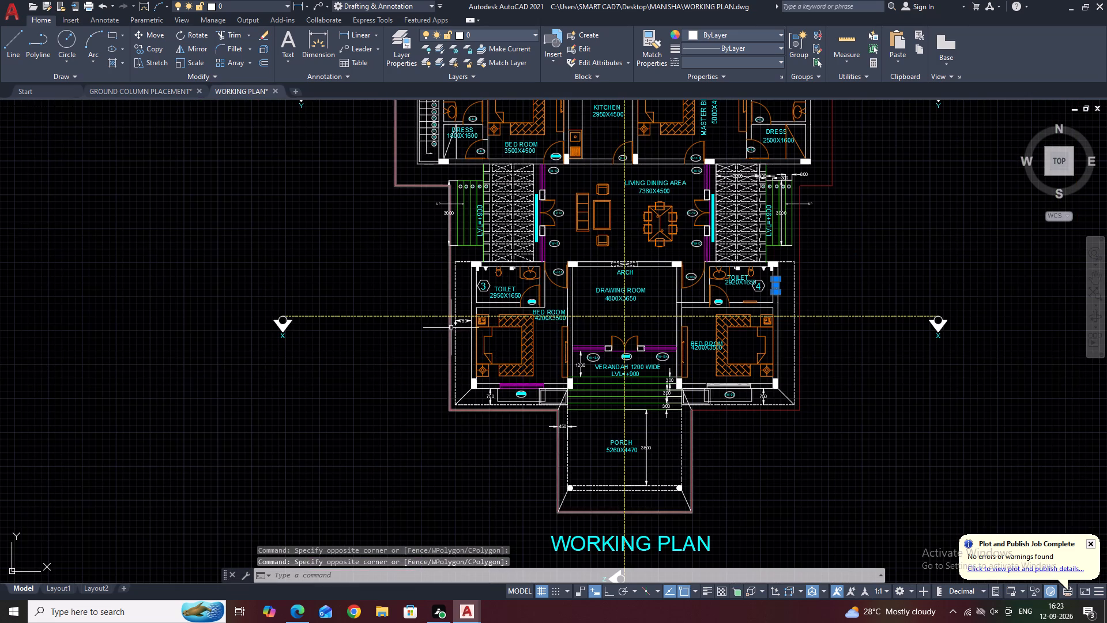
{"action": "middle_click_drag", "start_coordinate": [494, 230], "coordinate": [560, 362]}
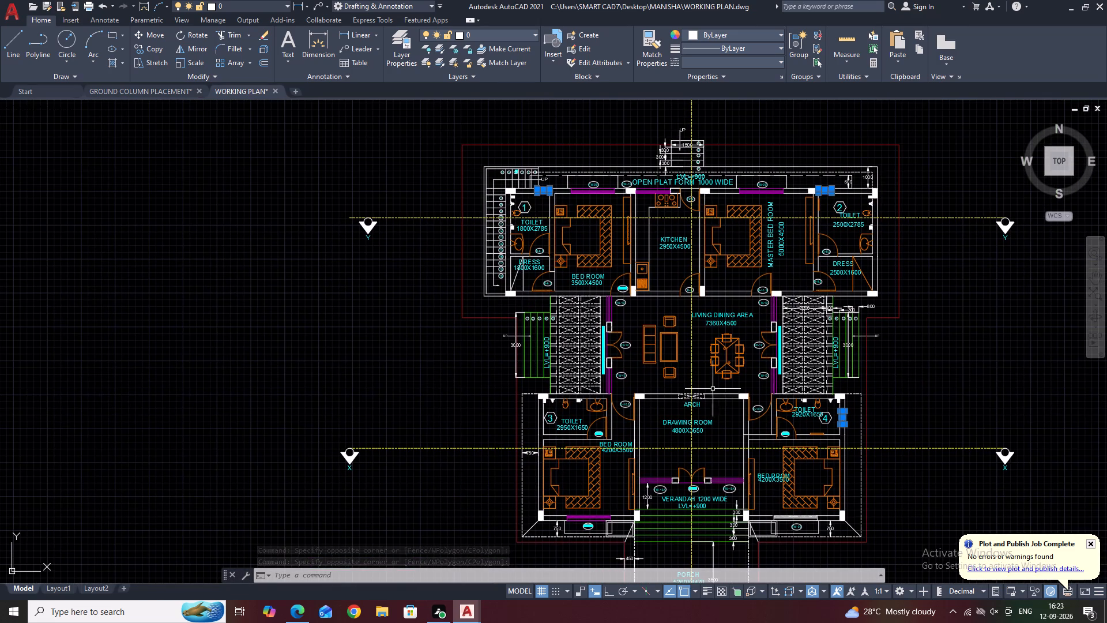
{"action": "middle_click_drag", "start_coordinate": [818, 496], "coordinate": [675, 384]}
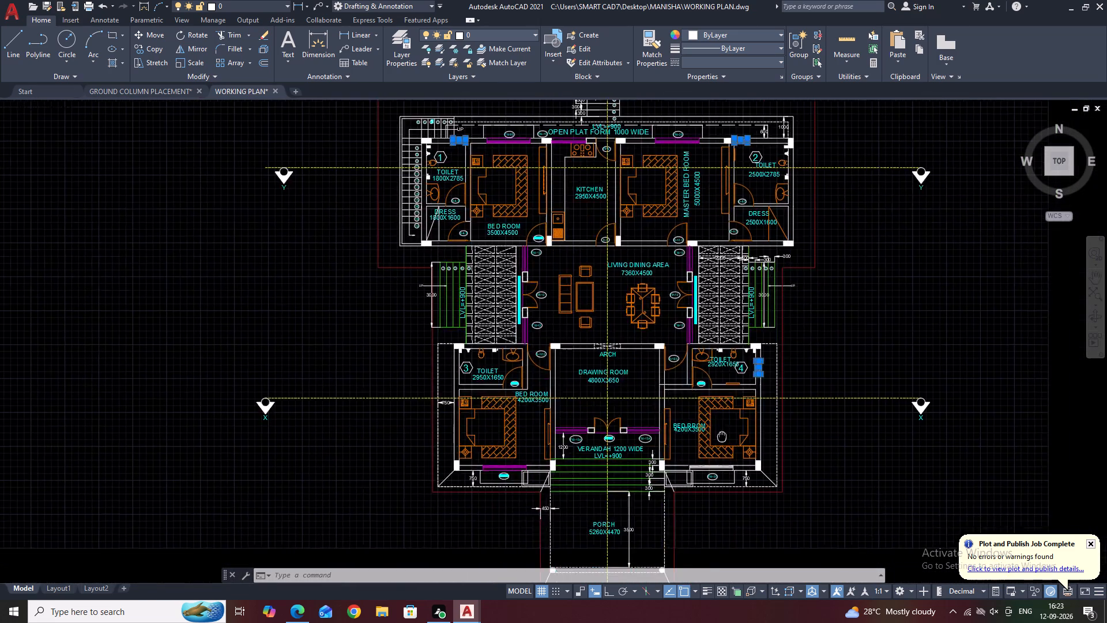
{"action": "left_click", "coordinate": [492, 31]}
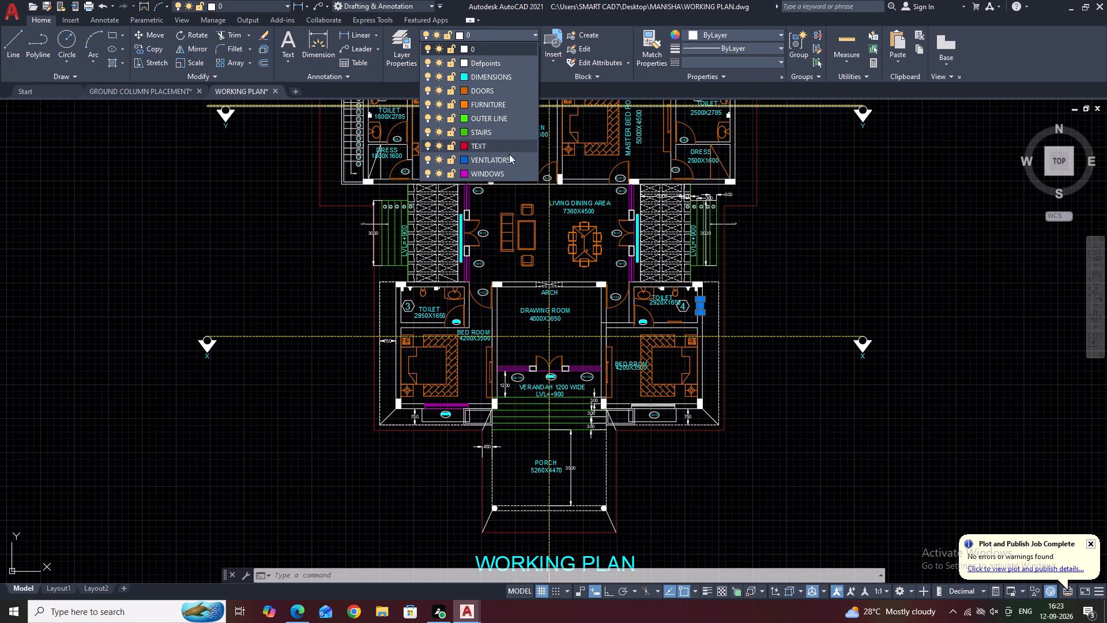
{"action": "left_click", "coordinate": [508, 159]}
{"action": "key", "text": "Escape"}
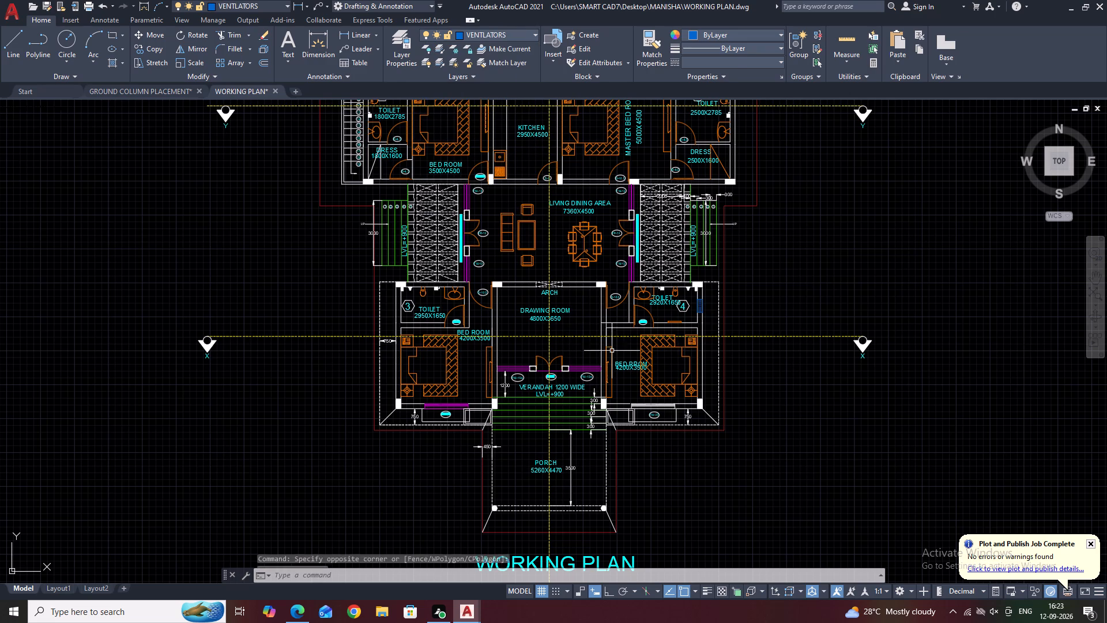
Stretch the southeast bedroom's inner south wall line to meet the western end of the FW-20 window.
{"action": "scroll", "coordinate": [665, 377], "scroll_direction": "up", "scroll_amount": 3}
{"action": "middle_click_drag", "start_coordinate": [551, 461], "coordinate": [558, 371]}
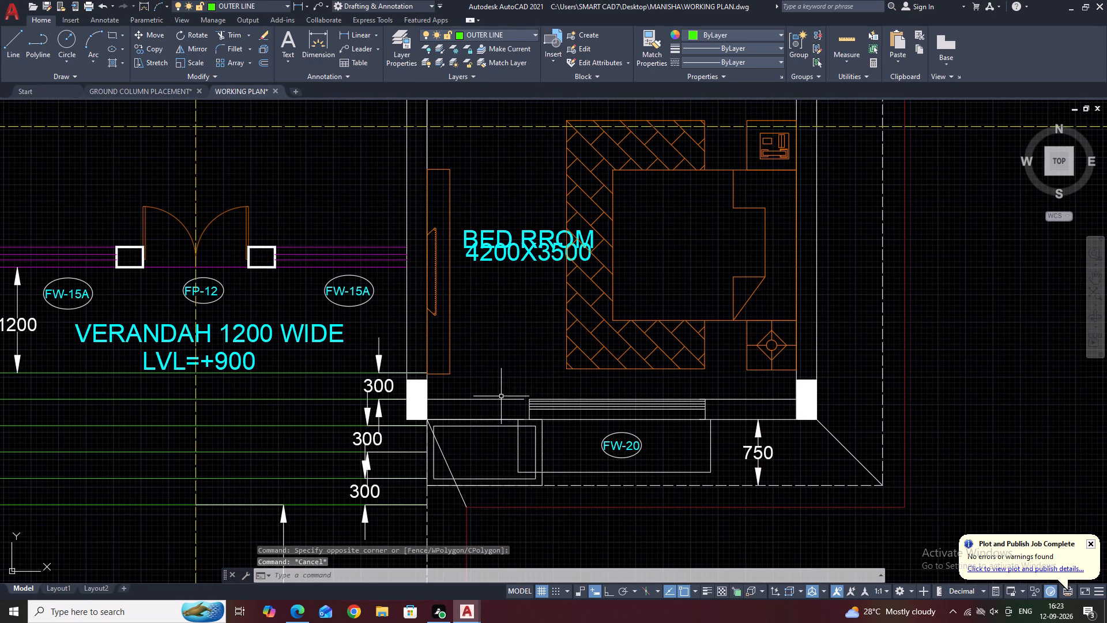
{"action": "left_click", "coordinate": [501, 396]}
{"action": "left_click", "coordinate": [490, 410]}
{"action": "scroll", "coordinate": [509, 408], "scroll_direction": "up", "scroll_amount": 2}
{"action": "left_click", "coordinate": [541, 388]}
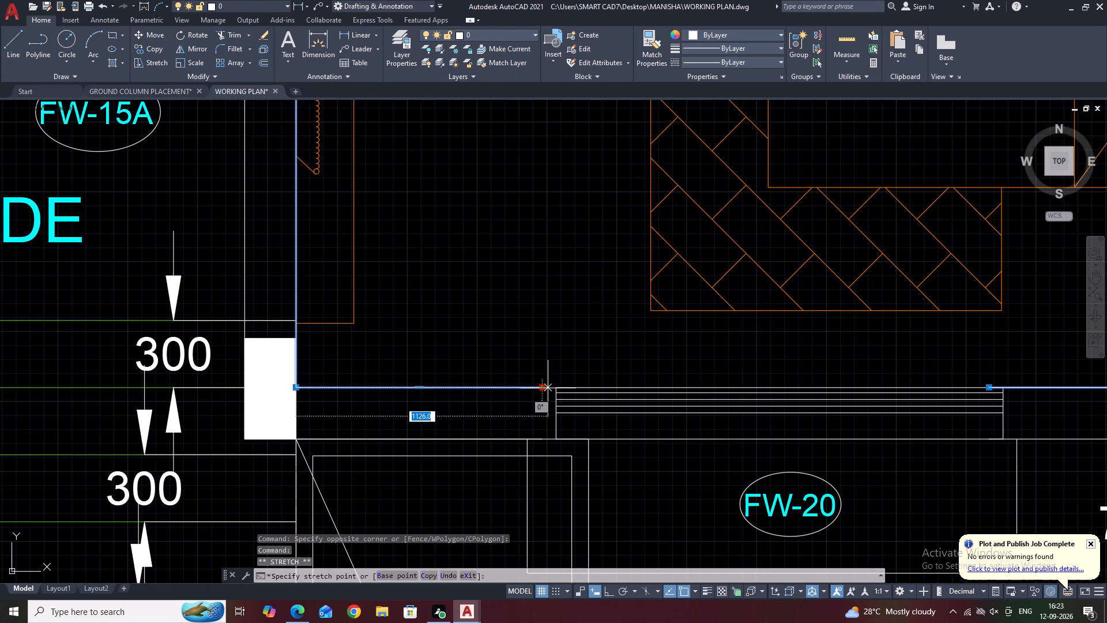
{"action": "left_click", "coordinate": [555, 388]}
{"action": "key", "text": "Escape"}
Move the lines of the FW-20 window in the southeast bedroom's south wall to the WINDOWS layer.
{"action": "left_click_drag", "start_coordinate": [532, 333], "coordinate": [534, 340]}
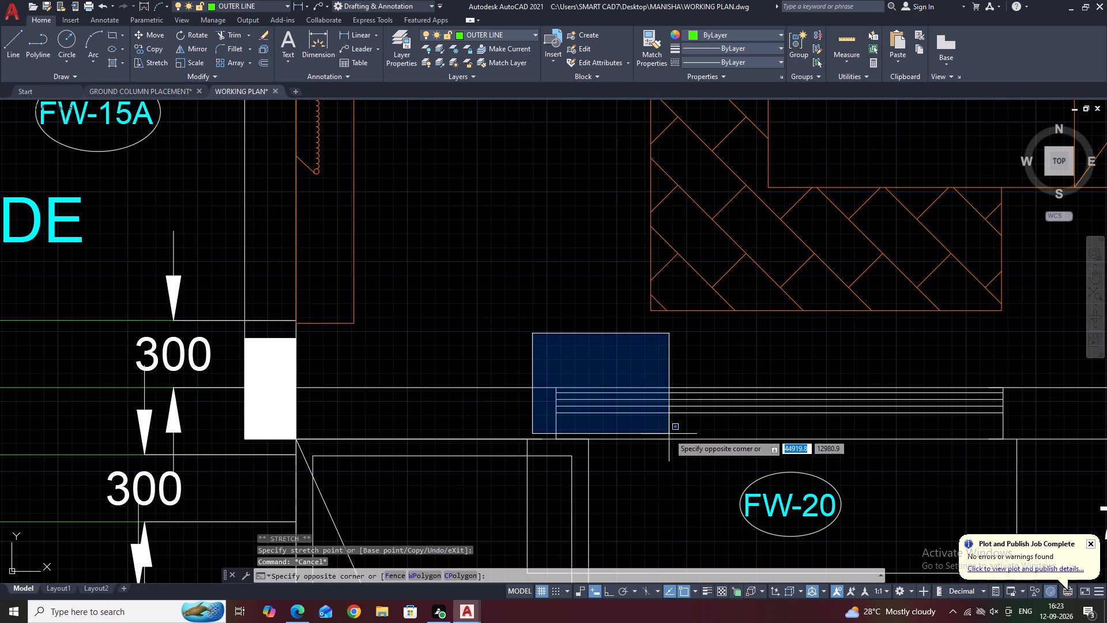
{"action": "middle_click_drag", "start_coordinate": [696, 443], "coordinate": [545, 447]}
{"action": "left_click", "coordinate": [863, 456]}
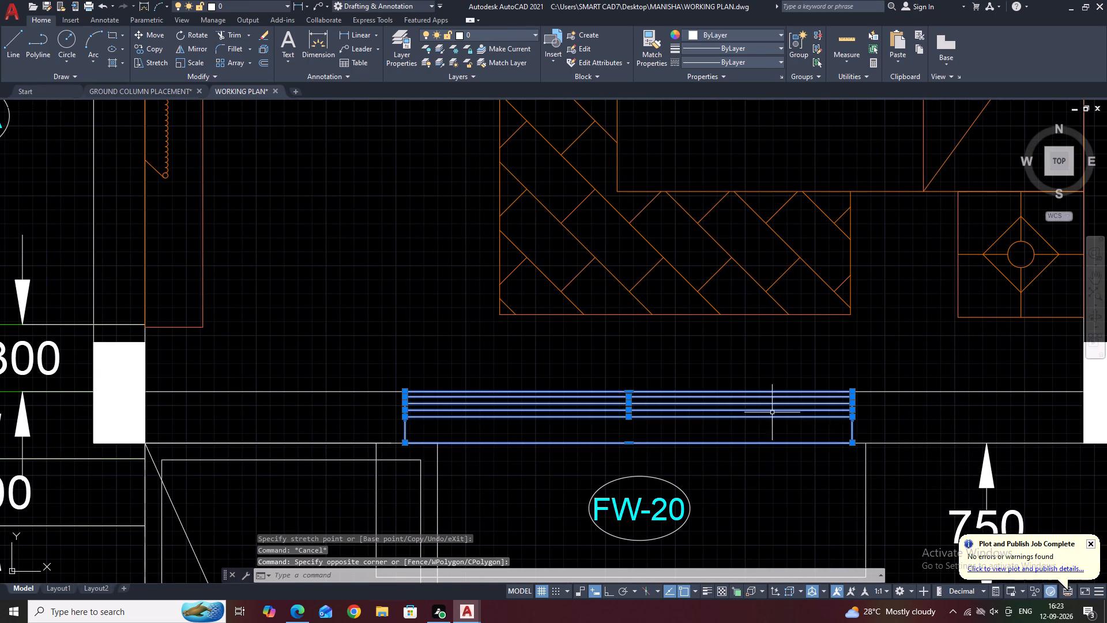
{"action": "left_click", "coordinate": [488, 36]}
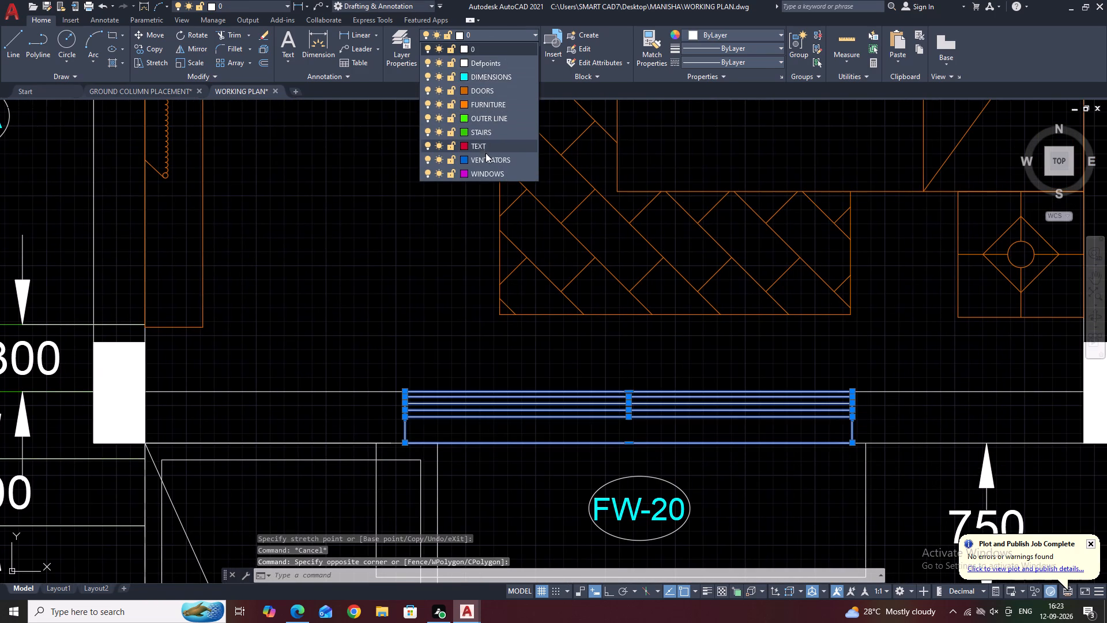
{"action": "left_click", "coordinate": [486, 174]}
{"action": "key", "text": "Escape"}
Move the tread lines of the L-shaped staircase around toilet 1, steps 1 to 19, to the STAIRS layer.
{"action": "scroll", "coordinate": [388, 233], "scroll_direction": "down", "scroll_amount": 2}
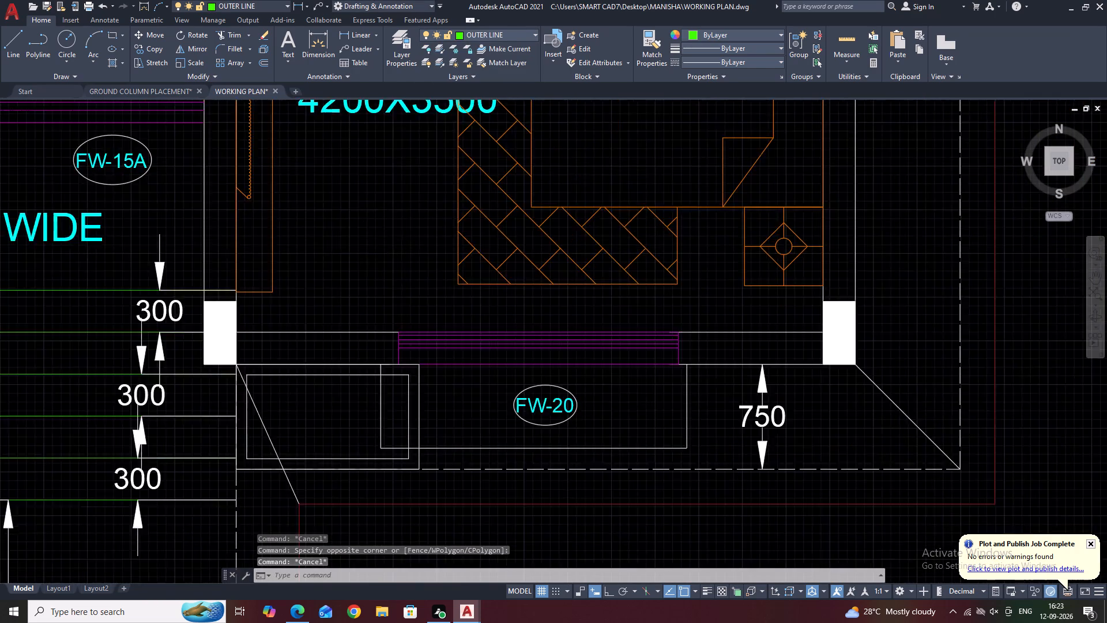
{"action": "scroll", "coordinate": [387, 233], "scroll_direction": "down", "scroll_amount": 2}
{"action": "middle_click_drag", "start_coordinate": [344, 236], "coordinate": [413, 318]}
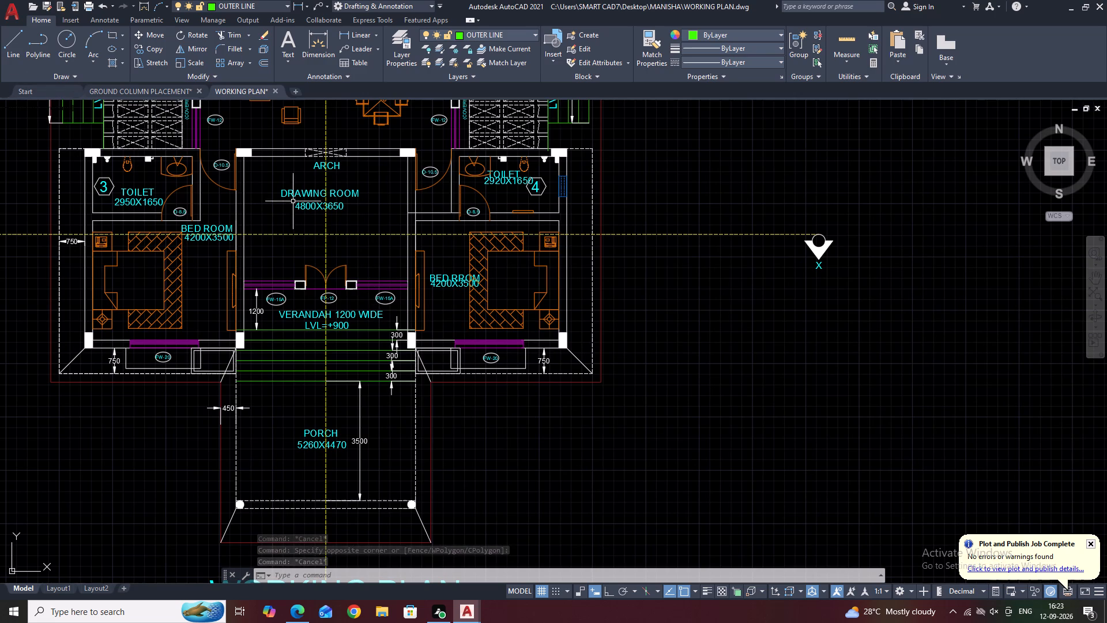
{"action": "scroll", "coordinate": [379, 223], "scroll_direction": "down", "scroll_amount": 1}
{"action": "middle_click_drag", "start_coordinate": [337, 197], "coordinate": [423, 315]}
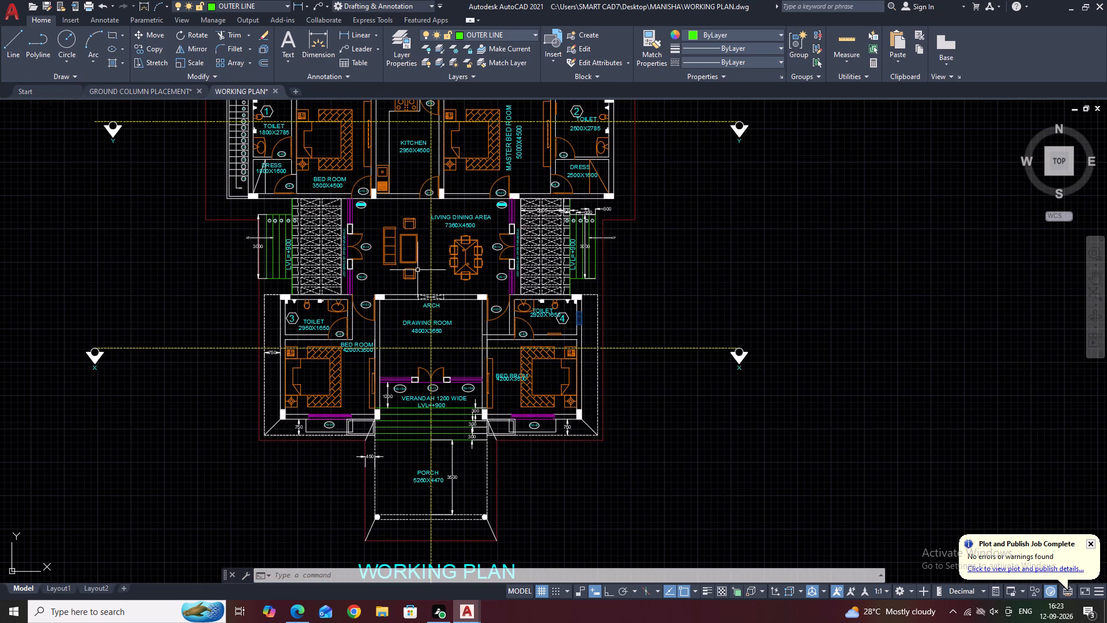
{"action": "middle_click_drag", "start_coordinate": [292, 233], "coordinate": [408, 300]}
{"action": "scroll", "coordinate": [496, 220], "scroll_direction": "up", "scroll_amount": 1}
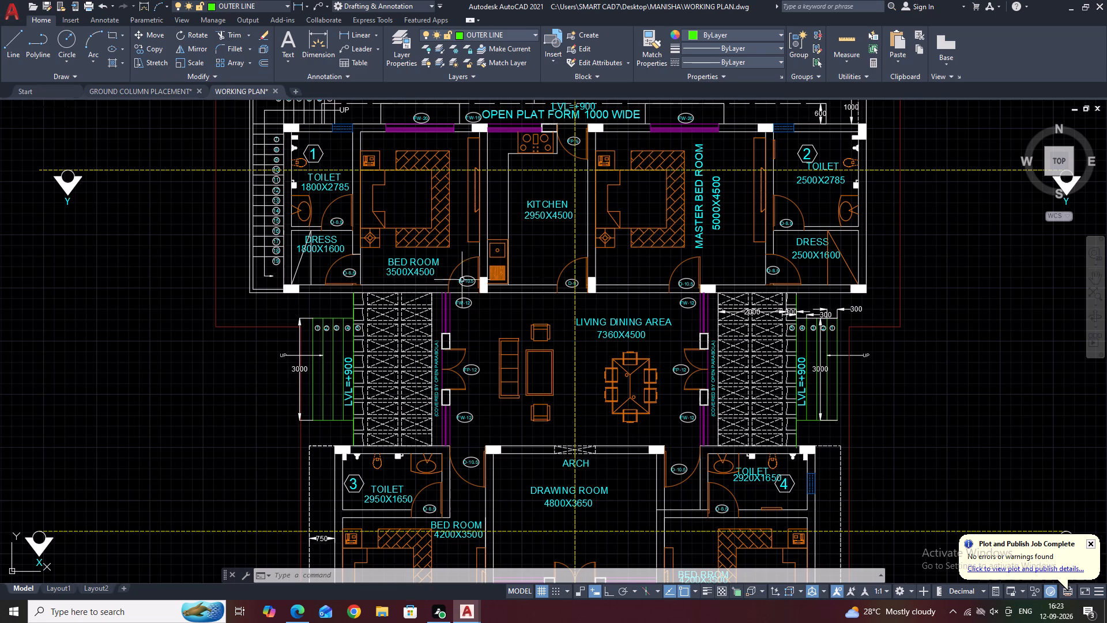
{"action": "middle_click_drag", "start_coordinate": [336, 266], "coordinate": [612, 357]}
{"action": "scroll", "coordinate": [585, 204], "scroll_direction": "up", "scroll_amount": 3}
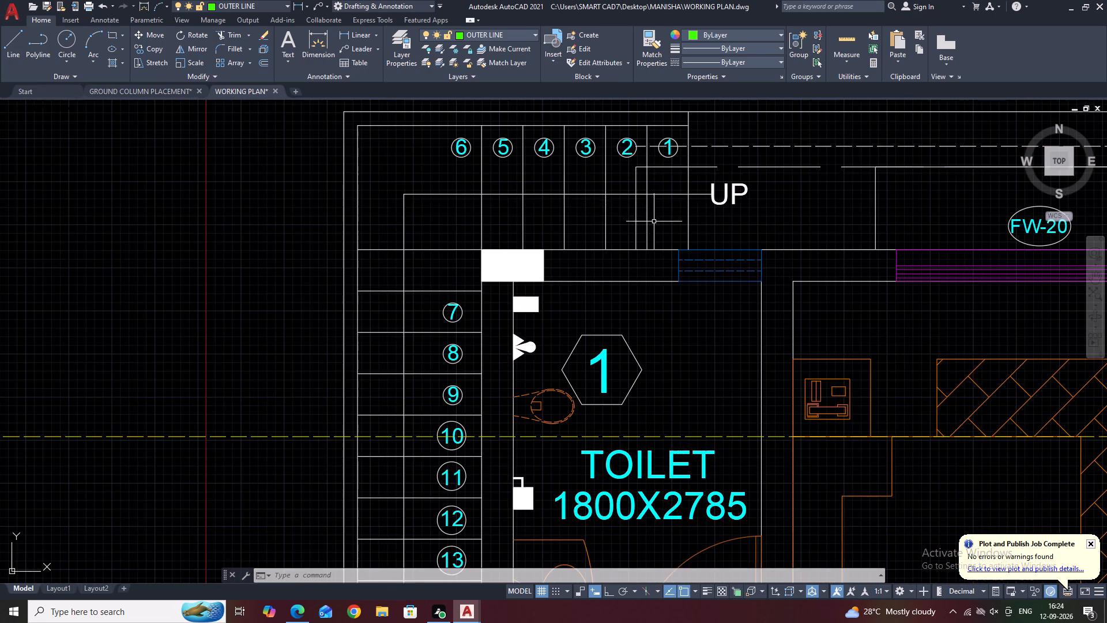
{"action": "scroll", "coordinate": [656, 228], "scroll_direction": "up", "scroll_amount": 1}
{"action": "left_click", "coordinate": [663, 222]}
{"action": "left_click", "coordinate": [636, 207]}
{"action": "left_click", "coordinate": [592, 211]}
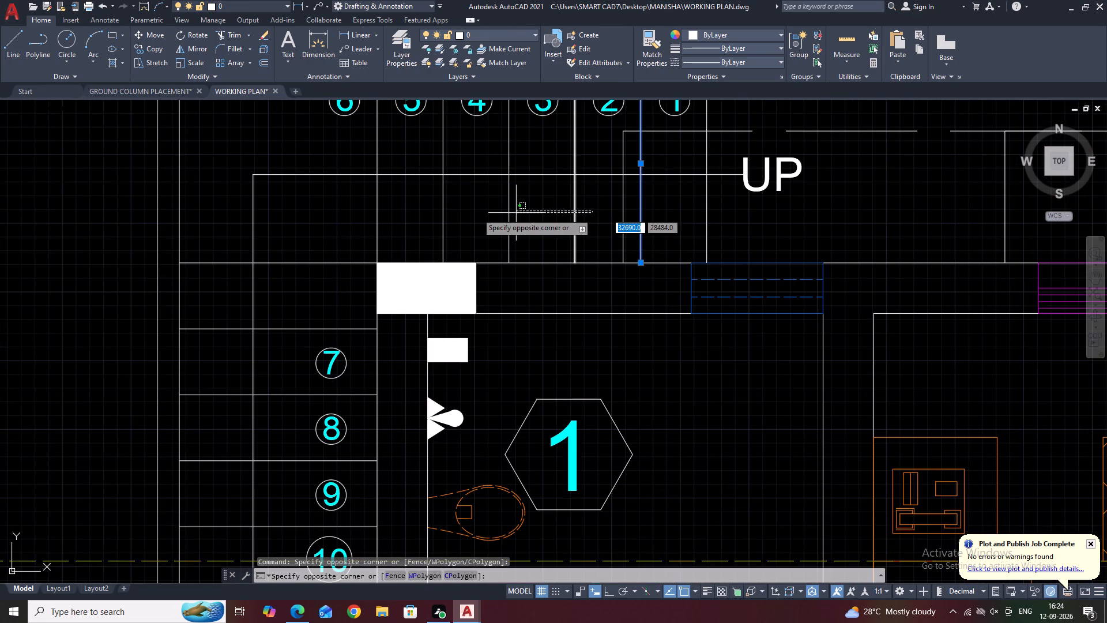
{"action": "left_click", "coordinate": [306, 211]}
{"action": "scroll", "coordinate": [404, 193], "scroll_direction": "down", "scroll_amount": 2}
{"action": "middle_click_drag", "start_coordinate": [362, 231], "coordinate": [693, 126]}
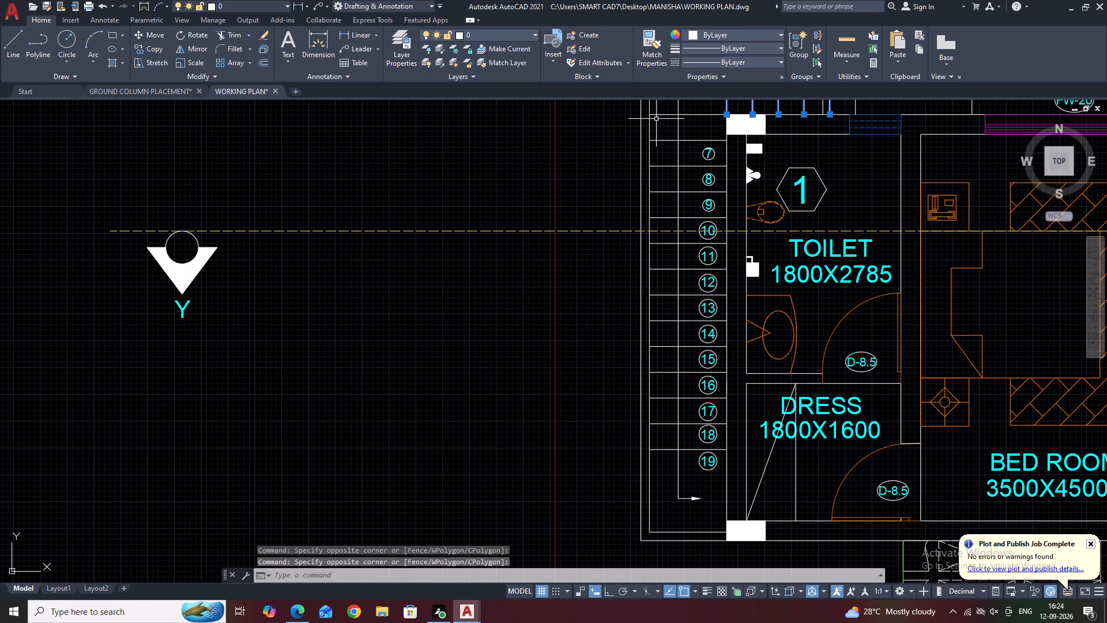
{"action": "left_click", "coordinate": [664, 106]}
{"action": "left_click", "coordinate": [659, 219]}
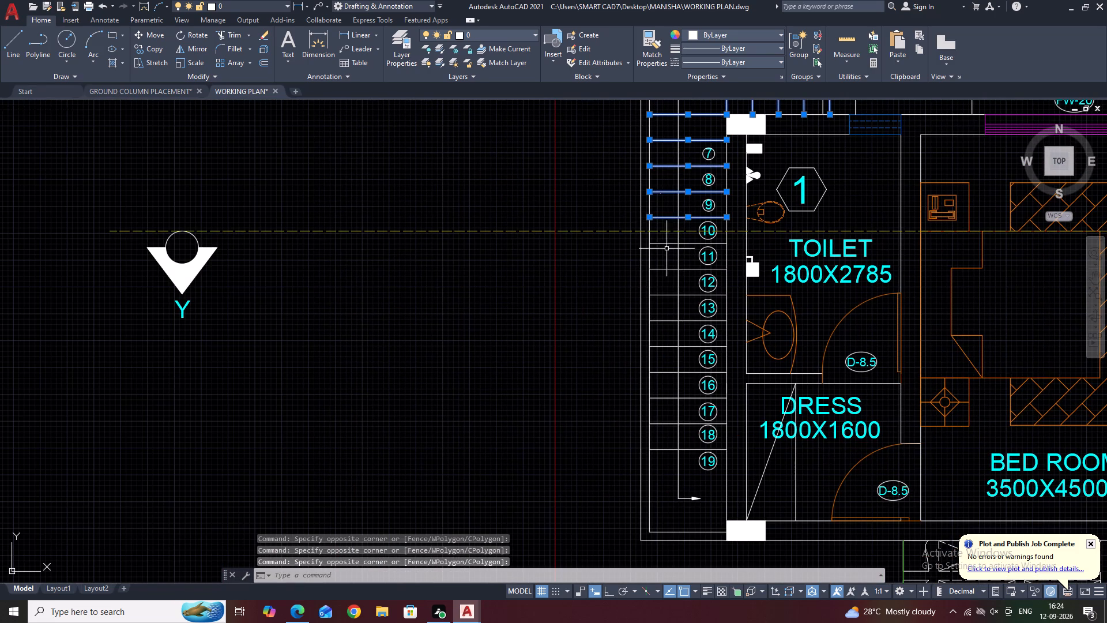
{"action": "left_click", "coordinate": [663, 235]}
{"action": "left_click", "coordinate": [663, 463]}
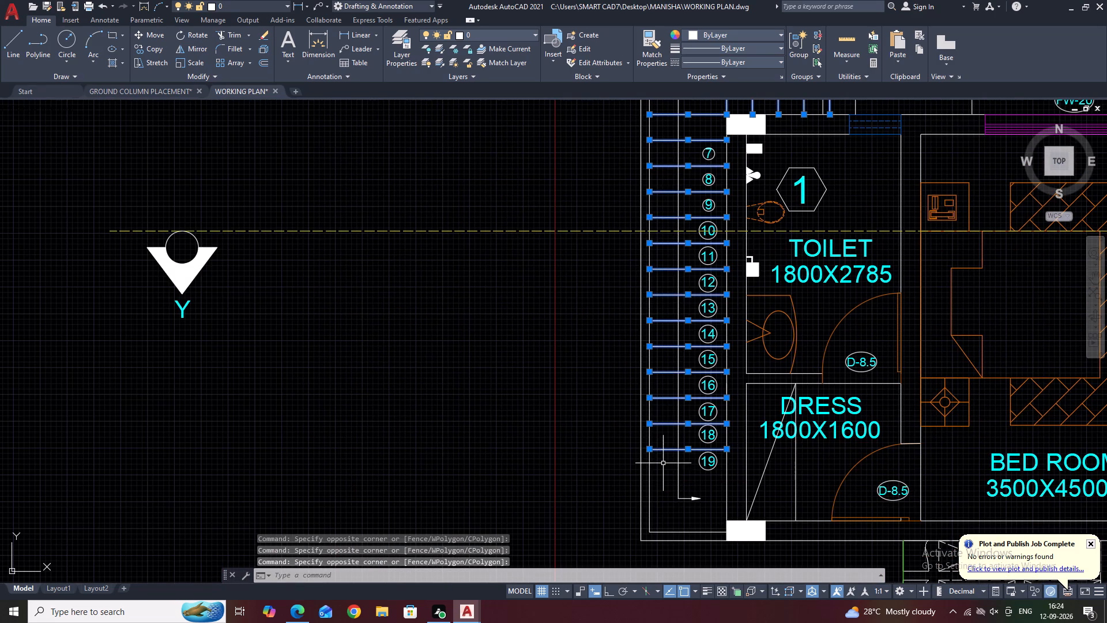
{"action": "left_click", "coordinate": [513, 33]}
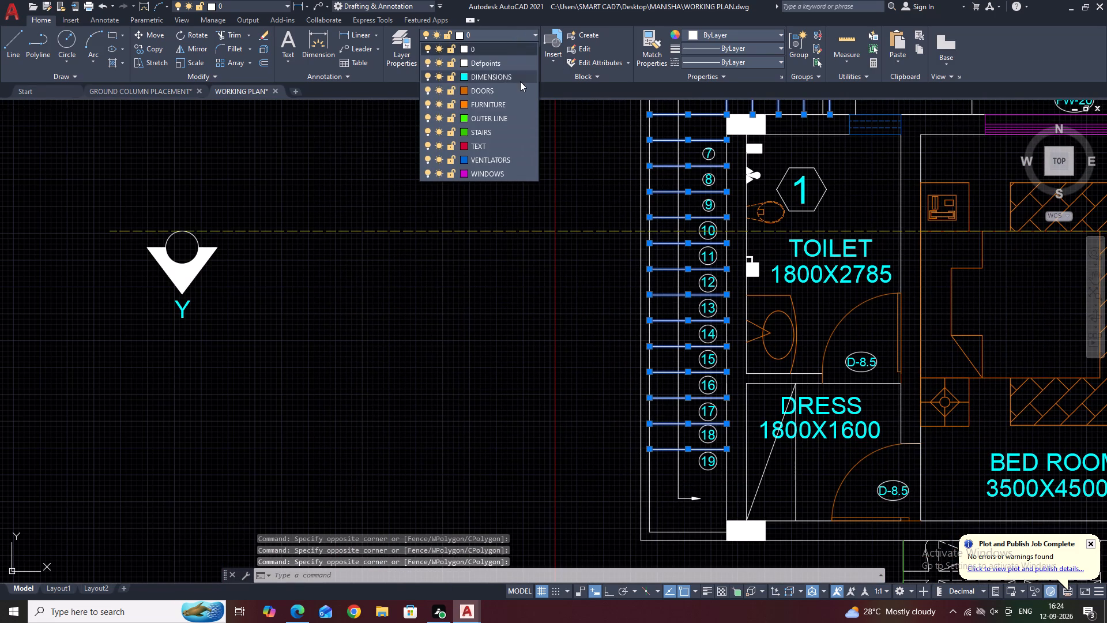
{"action": "left_click", "coordinate": [494, 130]}
{"action": "right_click", "coordinate": [488, 134]}
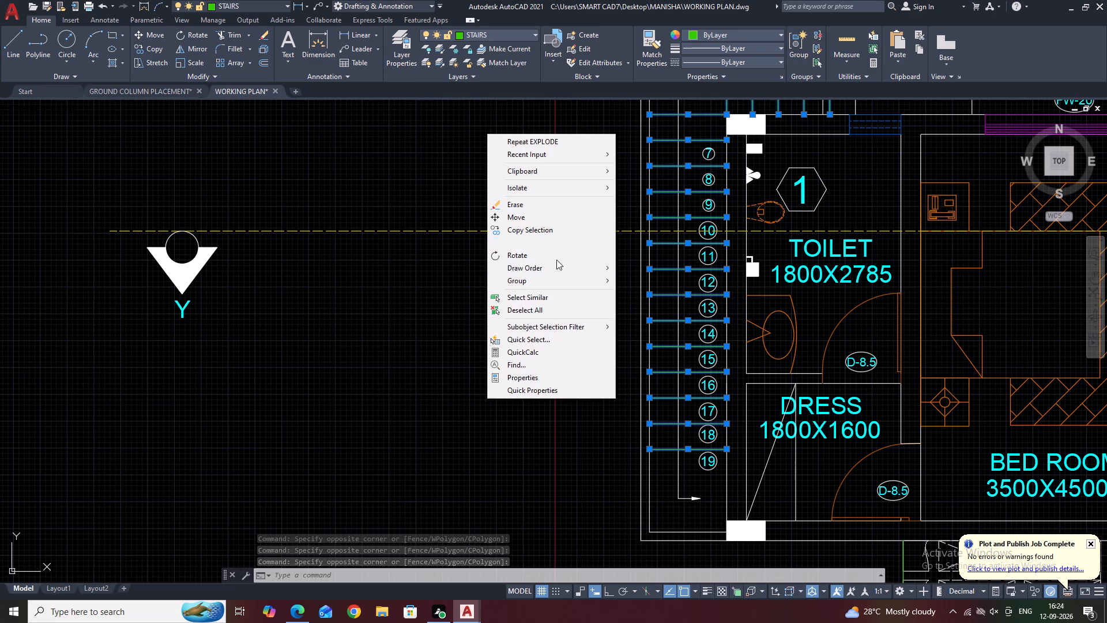
{"action": "left_click", "coordinate": [537, 309]}
{"action": "scroll", "coordinate": [641, 346], "scroll_direction": "down", "scroll_amount": 1}
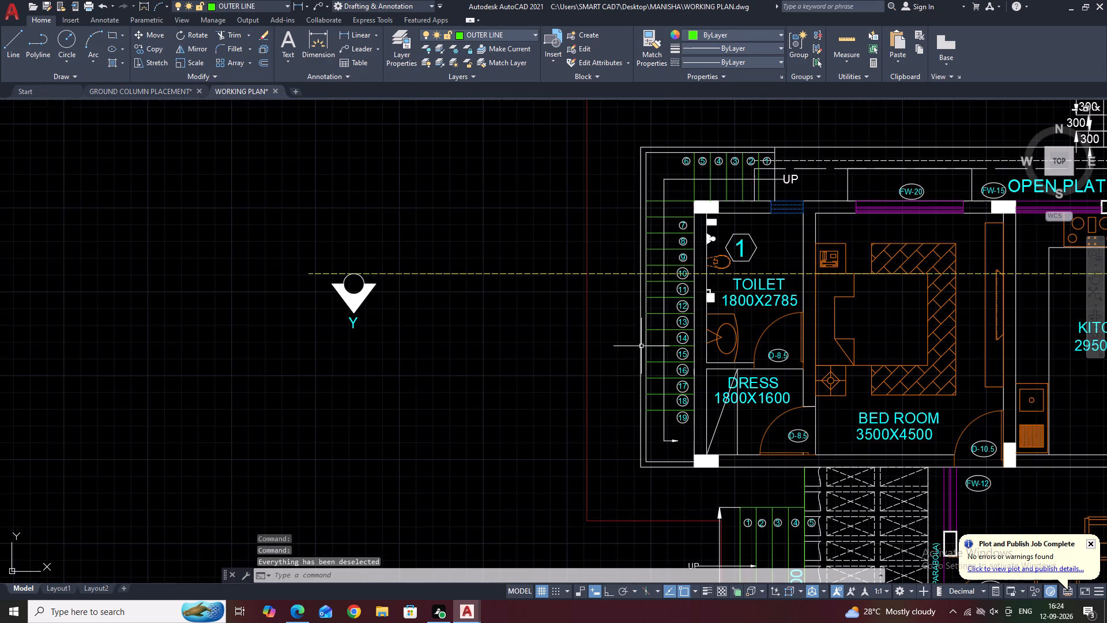
Move the UP leader of the L-shaped staircase and all similar leaders in the plan to the TEXT layer.
{"action": "middle_click_drag", "start_coordinate": [684, 216], "coordinate": [520, 254]}
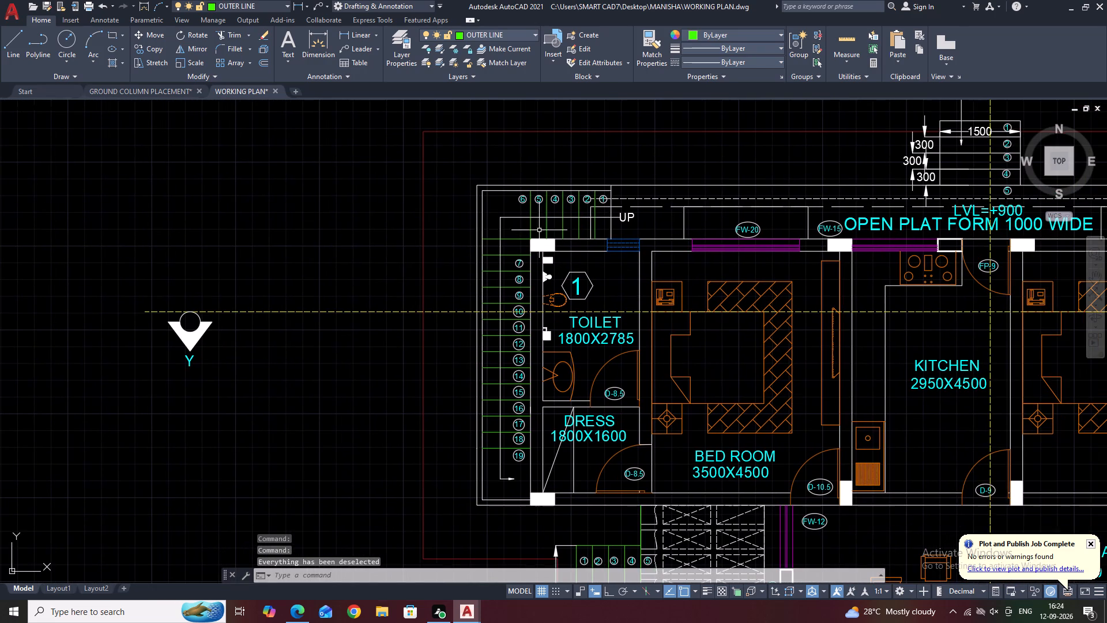
{"action": "left_click", "coordinate": [619, 217]}
{"action": "right_click", "coordinate": [647, 220]}
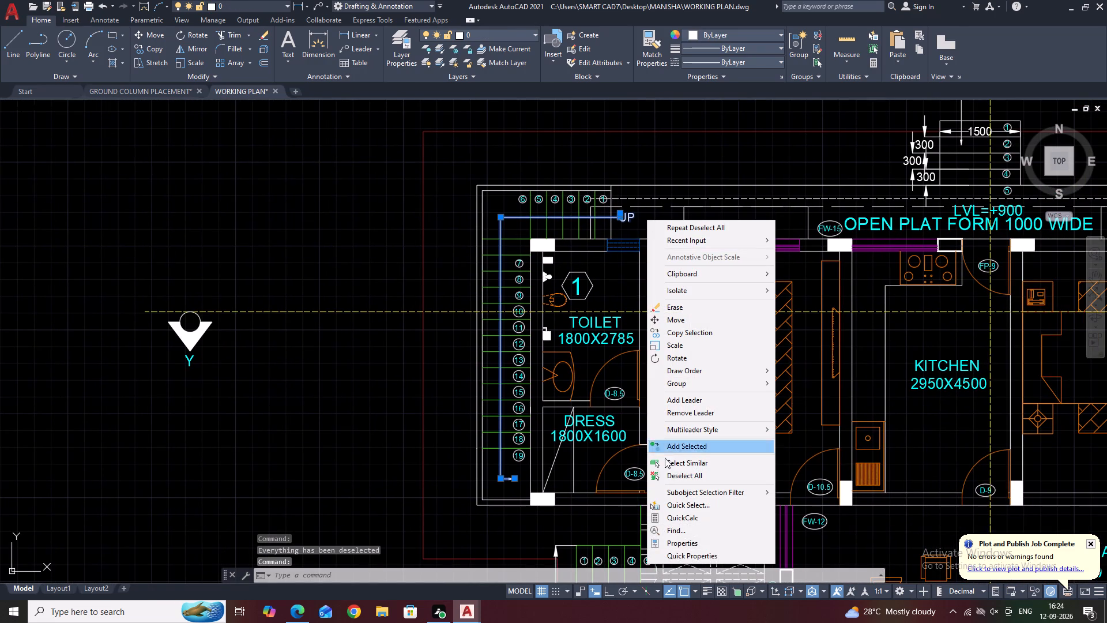
{"action": "left_click", "coordinate": [687, 462]}
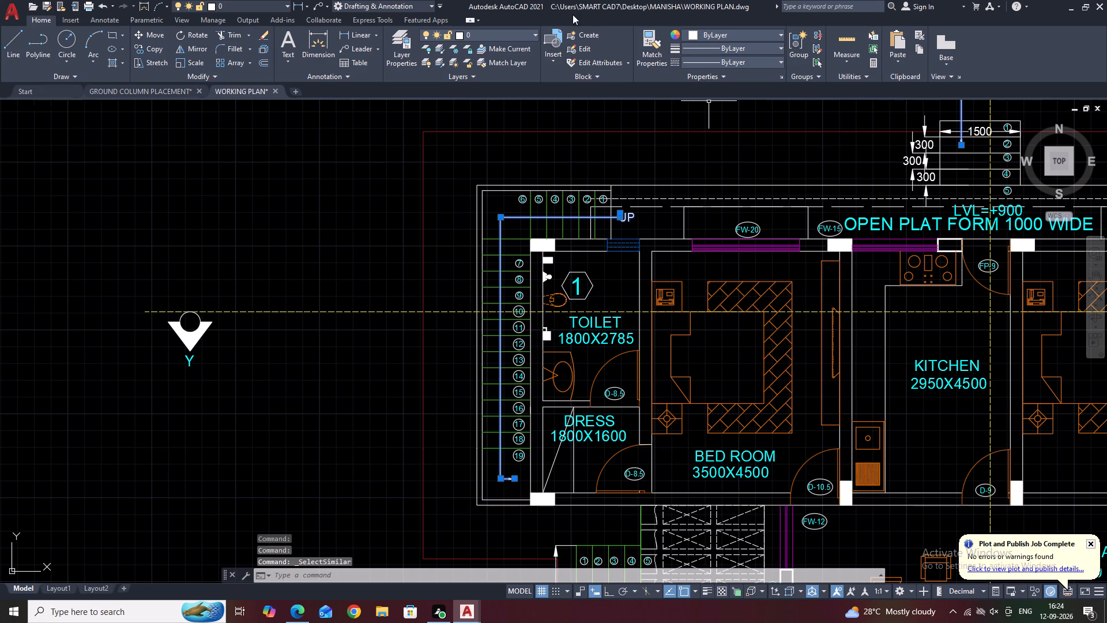
{"action": "left_click", "coordinate": [510, 36]}
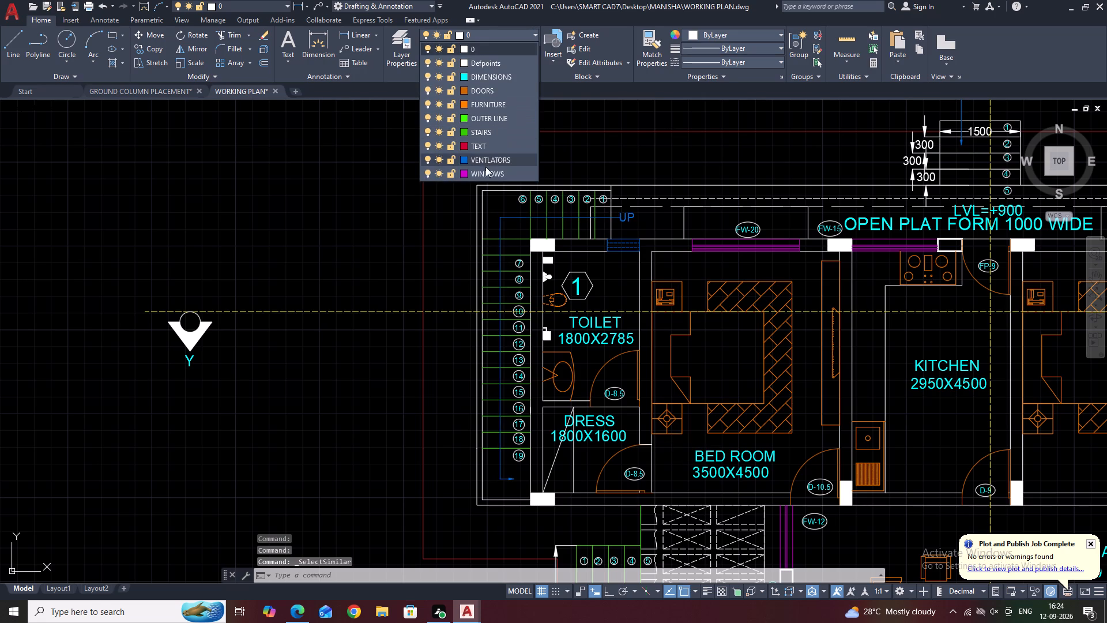
{"action": "left_click", "coordinate": [488, 142]}
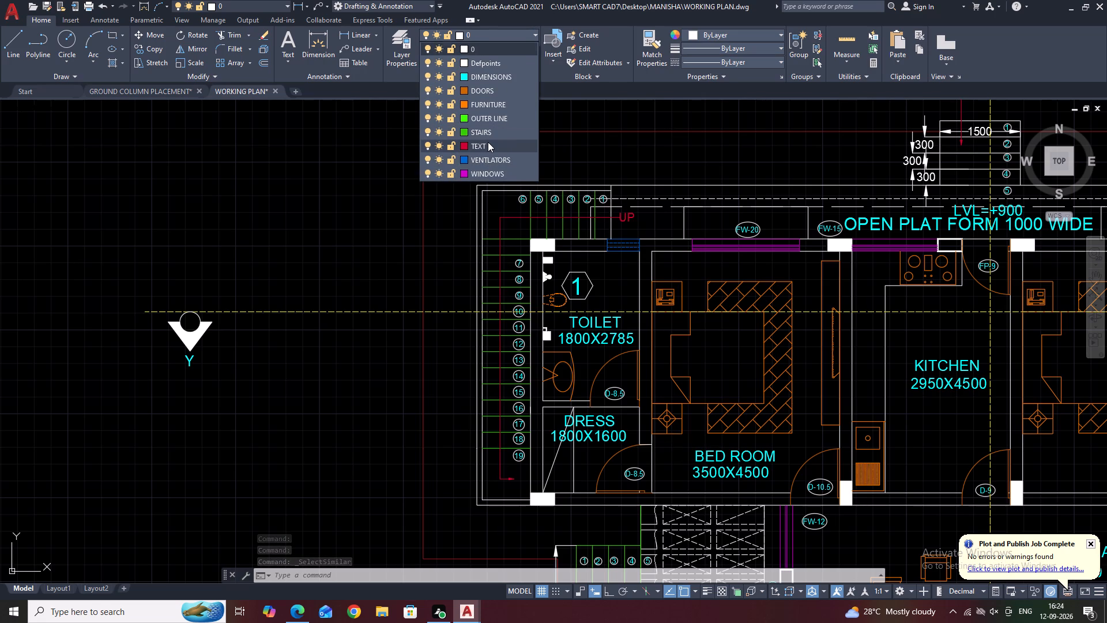
{"action": "right_click", "coordinate": [420, 150]}
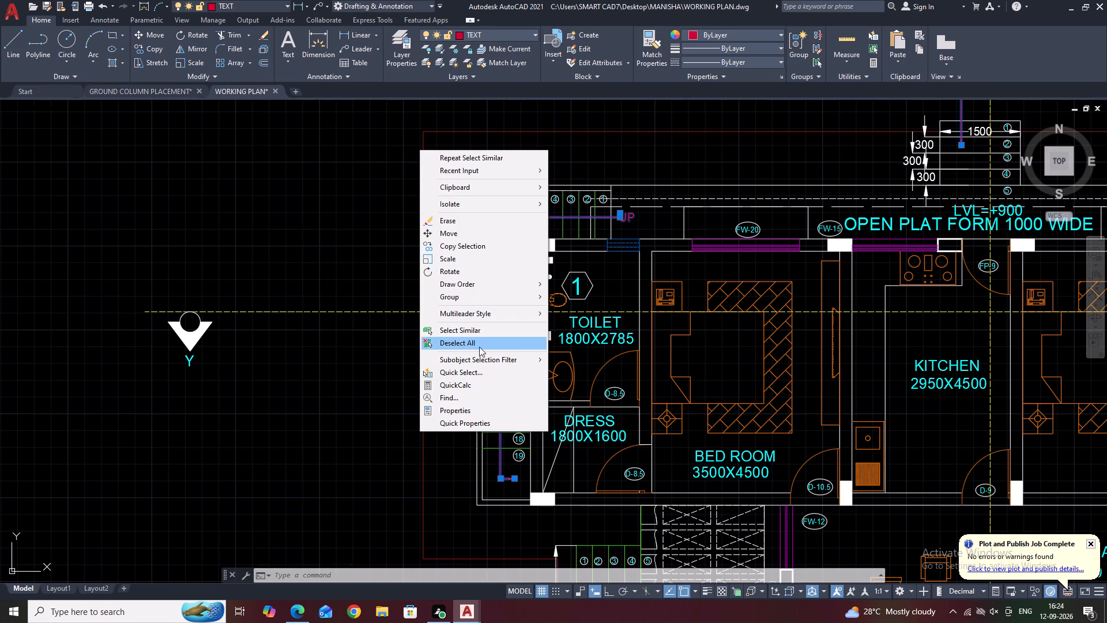
{"action": "left_click", "coordinate": [479, 347]}
Select the wall lines between the dress and the northwest bedroom, including the short end line at the dress door D-8.5.
{"action": "middle_click_drag", "start_coordinate": [638, 278], "coordinate": [502, 200]}
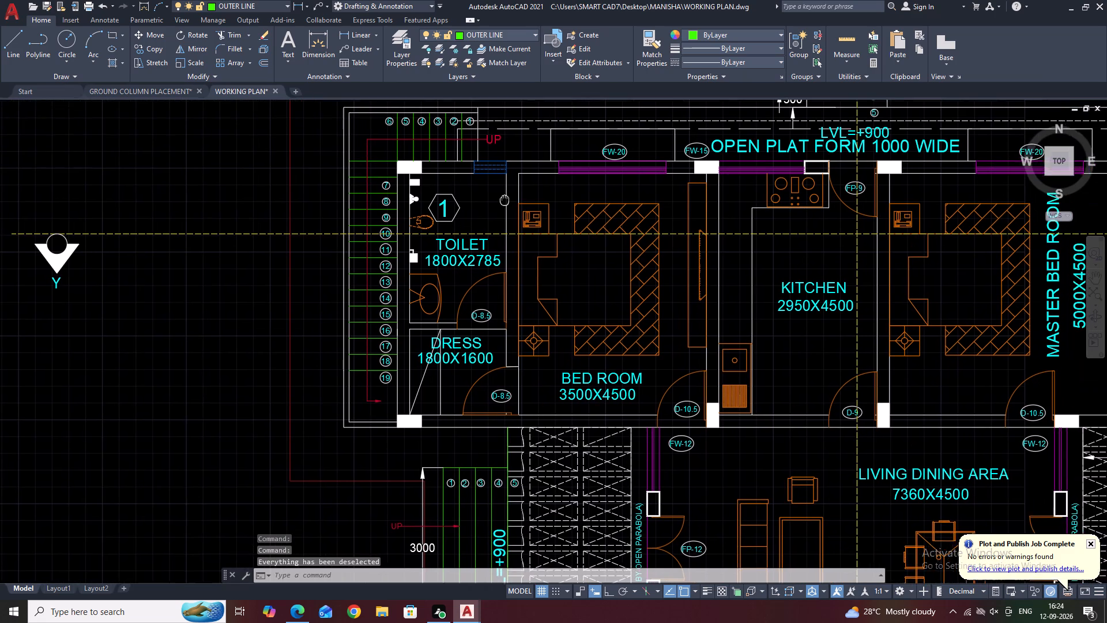
{"action": "middle_click_drag", "start_coordinate": [502, 200], "coordinate": [488, 211]}
{"action": "middle_click_drag", "start_coordinate": [492, 357], "coordinate": [623, 234]}
{"action": "scroll", "coordinate": [630, 273], "scroll_direction": "up", "scroll_amount": 3}
{"action": "left_click", "coordinate": [668, 201]}
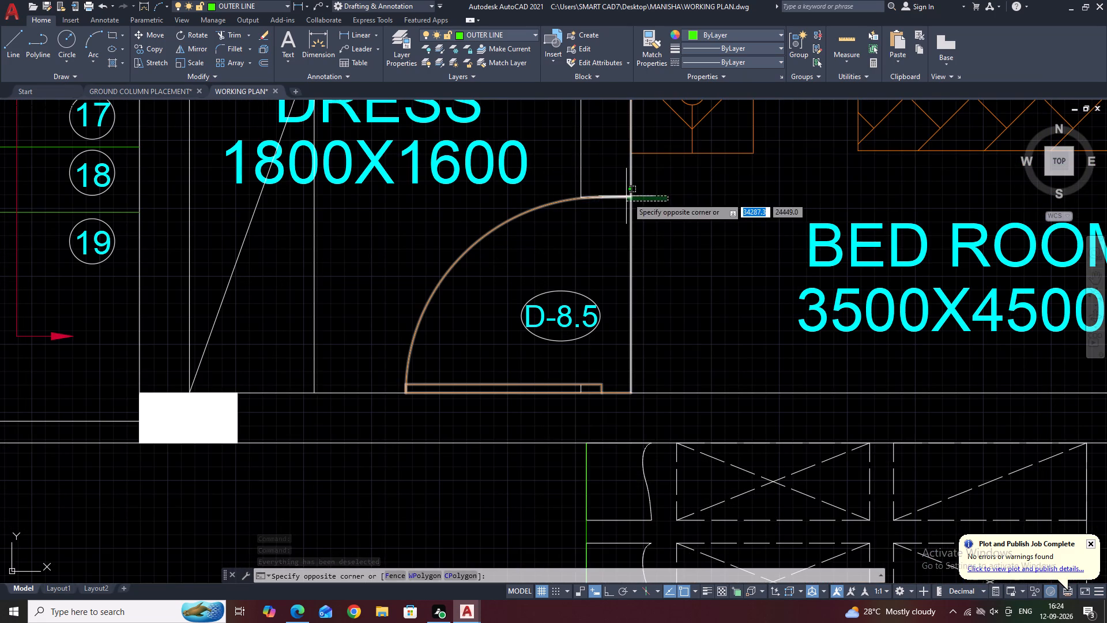
{"action": "left_click", "coordinate": [623, 246]}
{"action": "left_click", "coordinate": [604, 146]}
{"action": "left_click", "coordinate": [568, 157]}
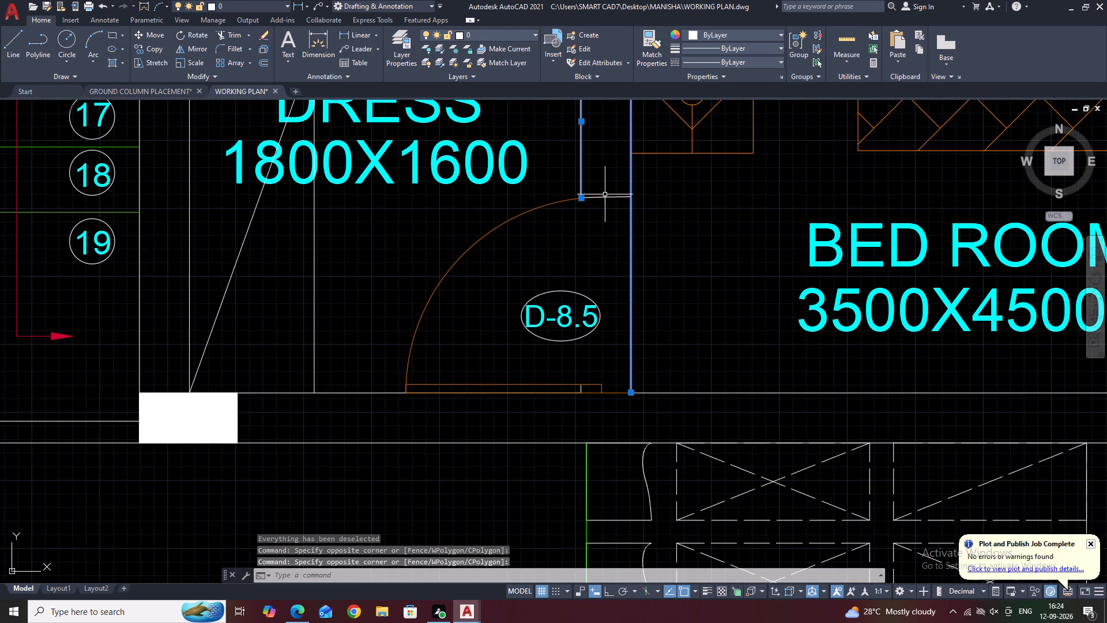
{"action": "left_click", "coordinate": [605, 197]}
Add the kitchen's south, west and east wall lines, its counter edge, and the master bedroom's west and adjoining north wall lines to the selection.
{"action": "scroll", "coordinate": [658, 222], "scroll_direction": "down", "scroll_amount": 3}
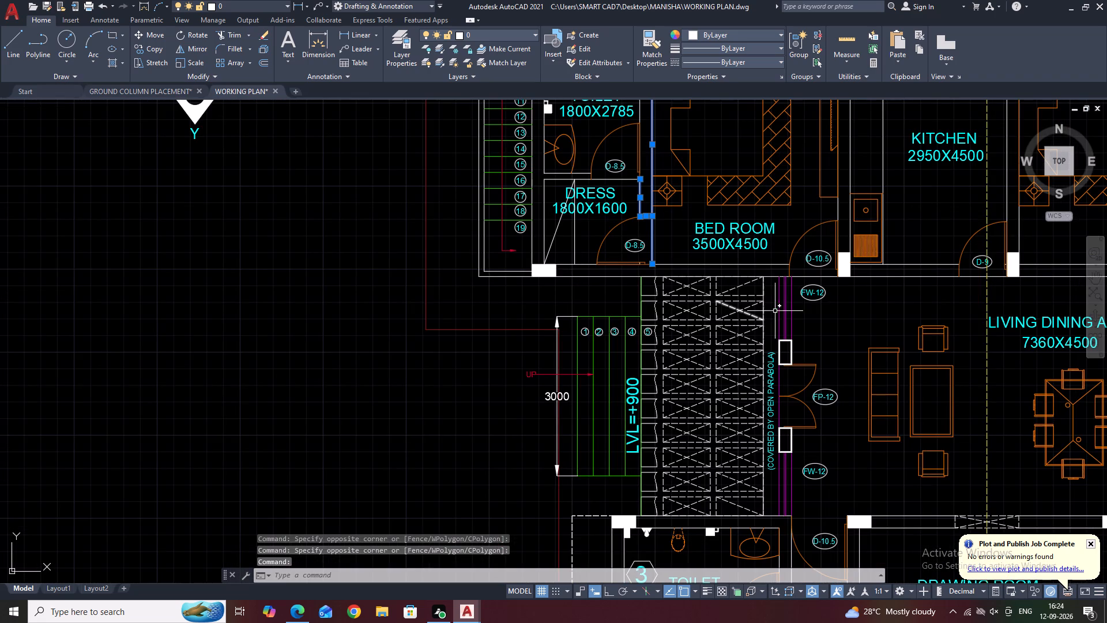
{"action": "middle_click_drag", "start_coordinate": [804, 294], "coordinate": [677, 282]}
{"action": "middle_click_drag", "start_coordinate": [752, 273], "coordinate": [690, 286]}
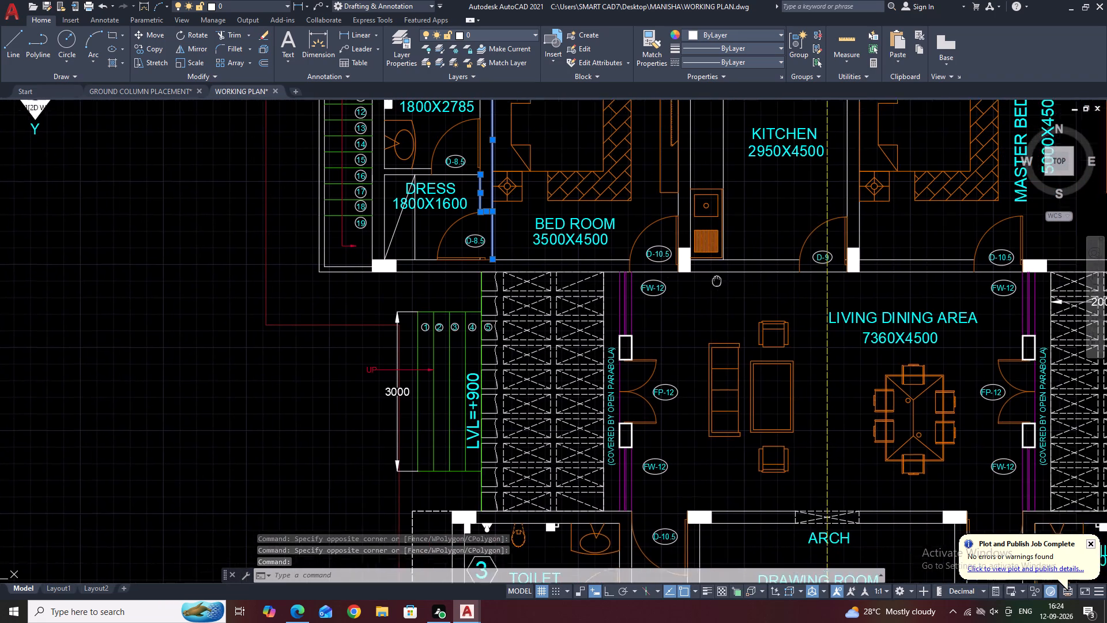
{"action": "middle_click_drag", "start_coordinate": [690, 286], "coordinate": [632, 287]}
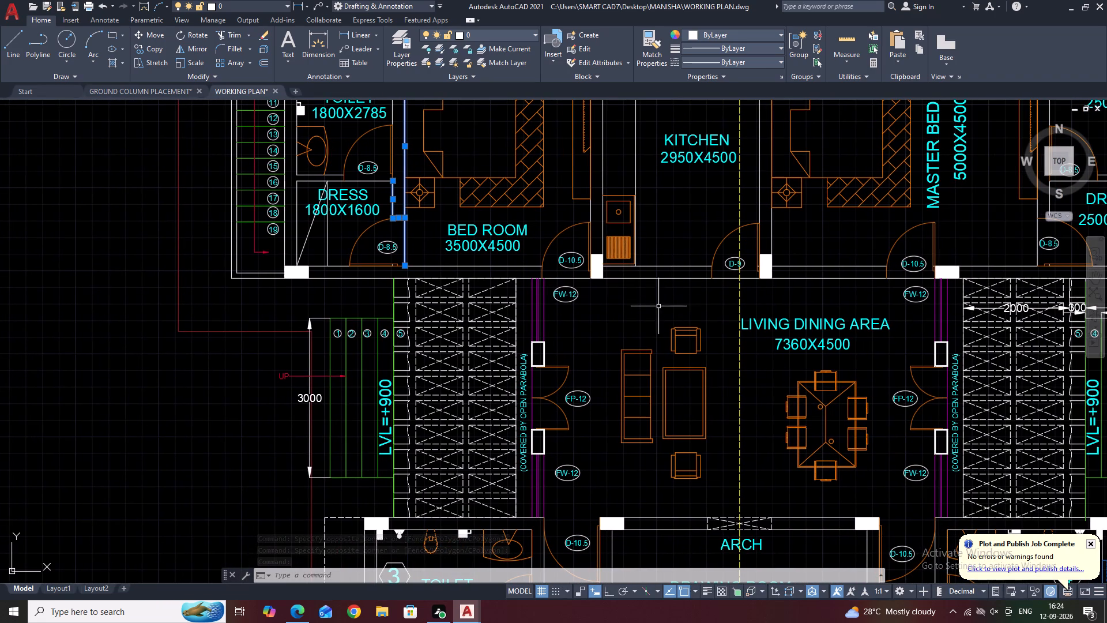
{"action": "left_click", "coordinate": [677, 299]}
{"action": "left_click", "coordinate": [664, 253]}
{"action": "middle_click_drag", "start_coordinate": [676, 191], "coordinate": [689, 309]}
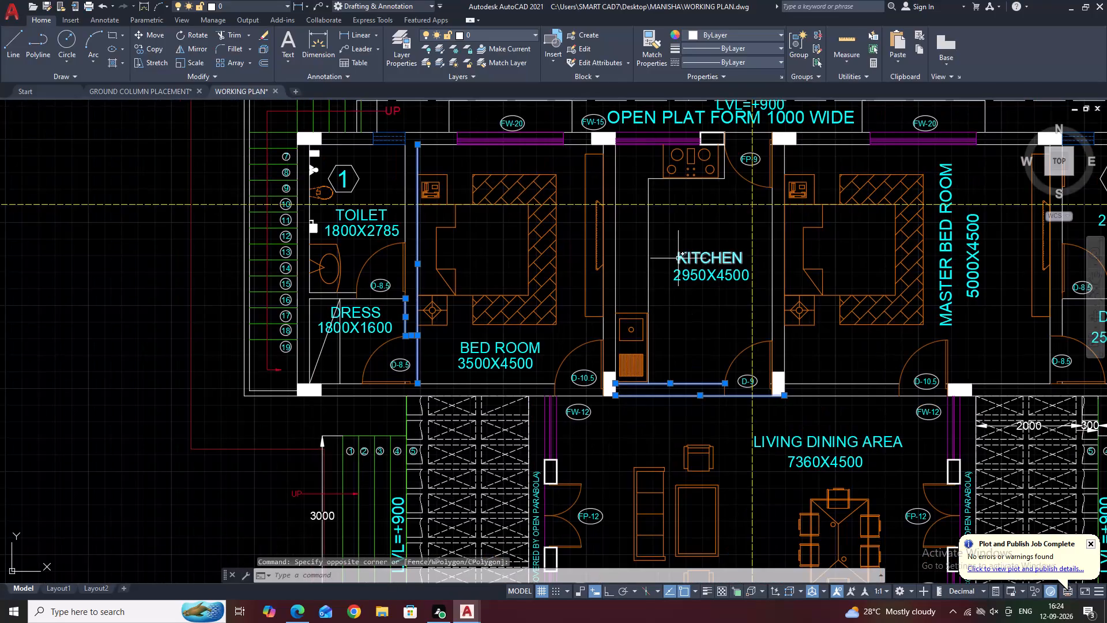
{"action": "left_click", "coordinate": [654, 220]}
{"action": "left_click", "coordinate": [613, 261]}
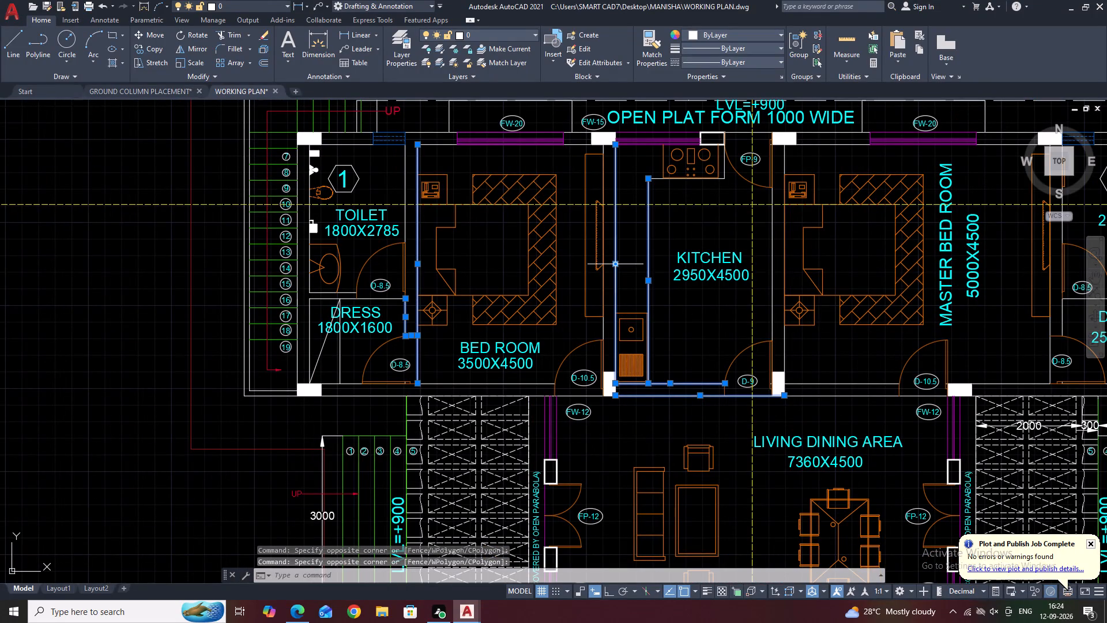
{"action": "left_click", "coordinate": [771, 251]}
{"action": "middle_click_drag", "start_coordinate": [796, 182], "coordinate": [782, 215]}
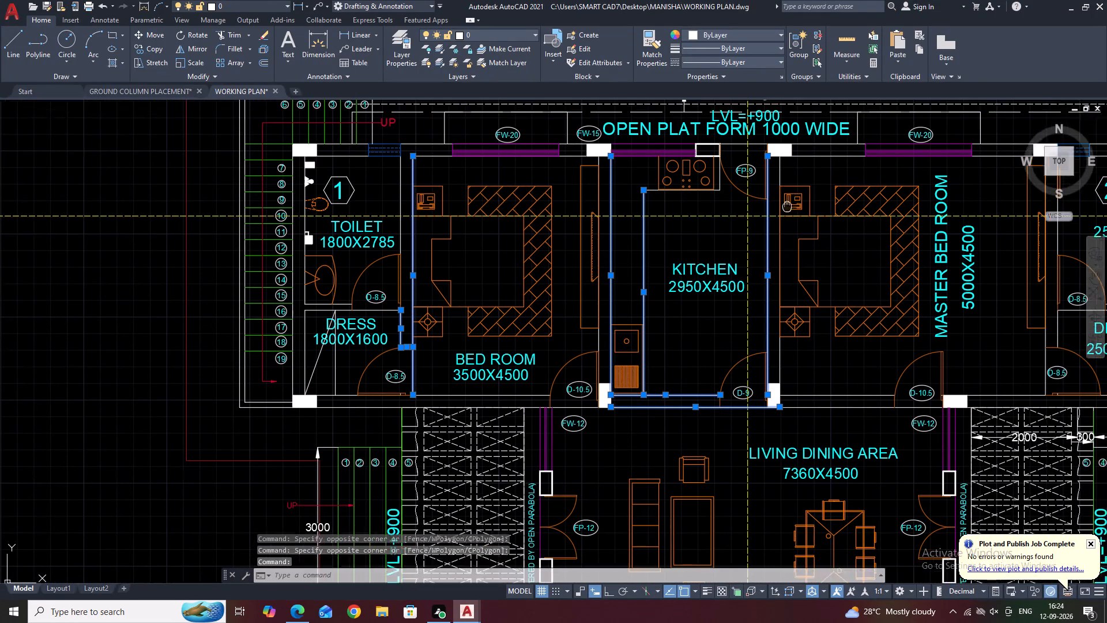
{"action": "middle_click_drag", "start_coordinate": [782, 215], "coordinate": [778, 222]}
{"action": "left_click", "coordinate": [768, 200]}
{"action": "left_click", "coordinate": [809, 168]}
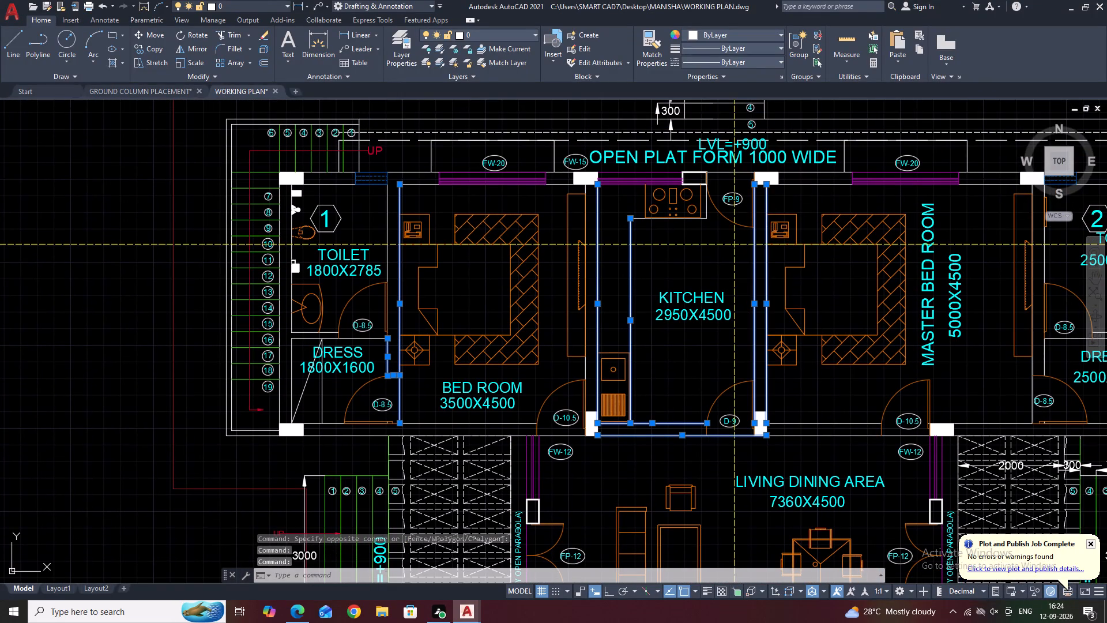
{"action": "left_click", "coordinate": [799, 185]}
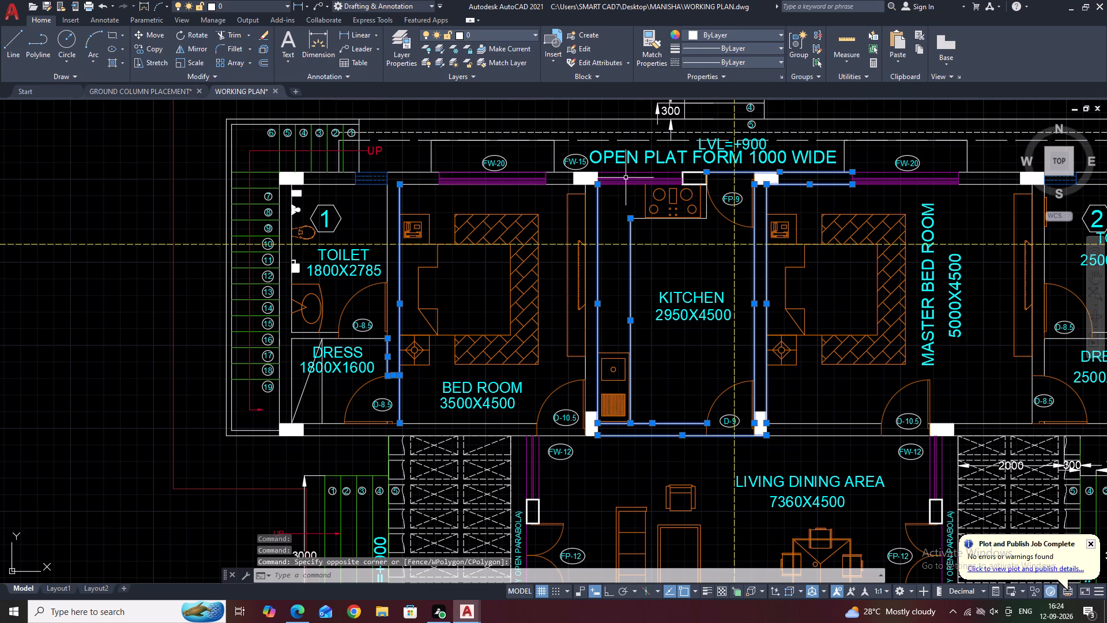
Add the northwest bedroom's north wall lines, the projection outline around FW-20, the dashed platform line and toilet 1's east wall line to the selection.
{"action": "left_click", "coordinate": [564, 172]}
{"action": "left_click", "coordinate": [558, 185]}
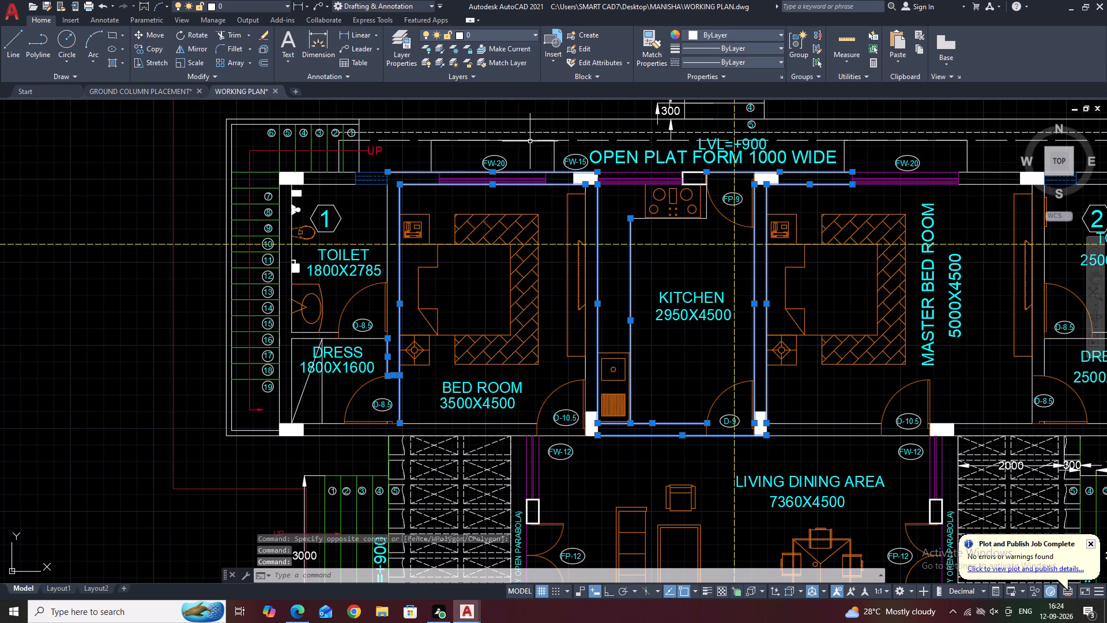
{"action": "left_click", "coordinate": [531, 140]}
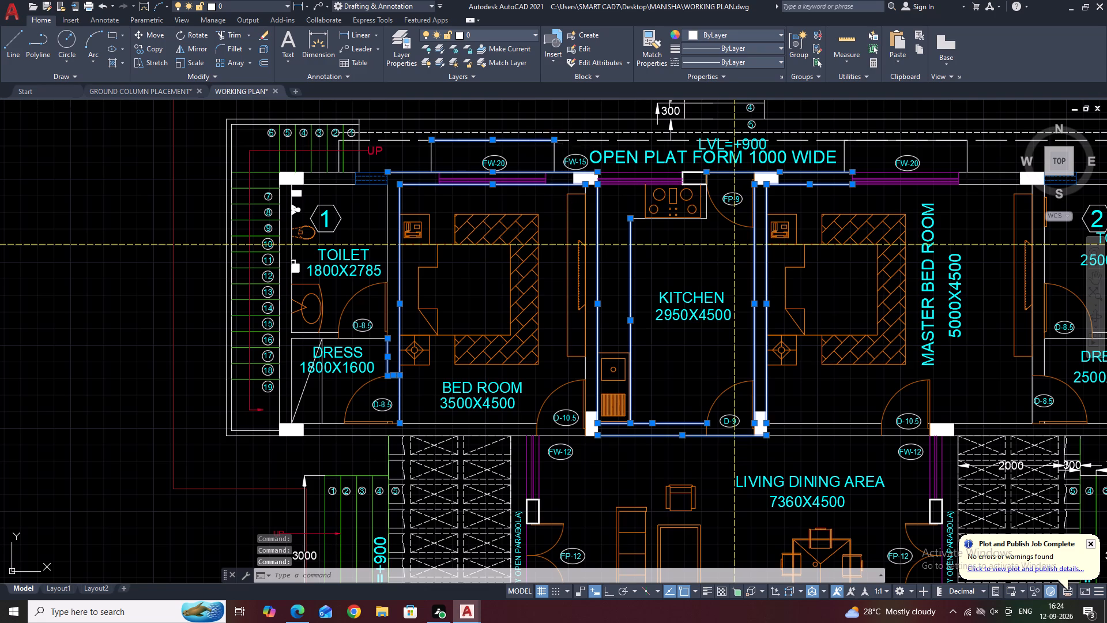
{"action": "left_click", "coordinate": [565, 142]}
{"action": "left_click", "coordinate": [565, 140]}
{"action": "left_click", "coordinate": [554, 151]}
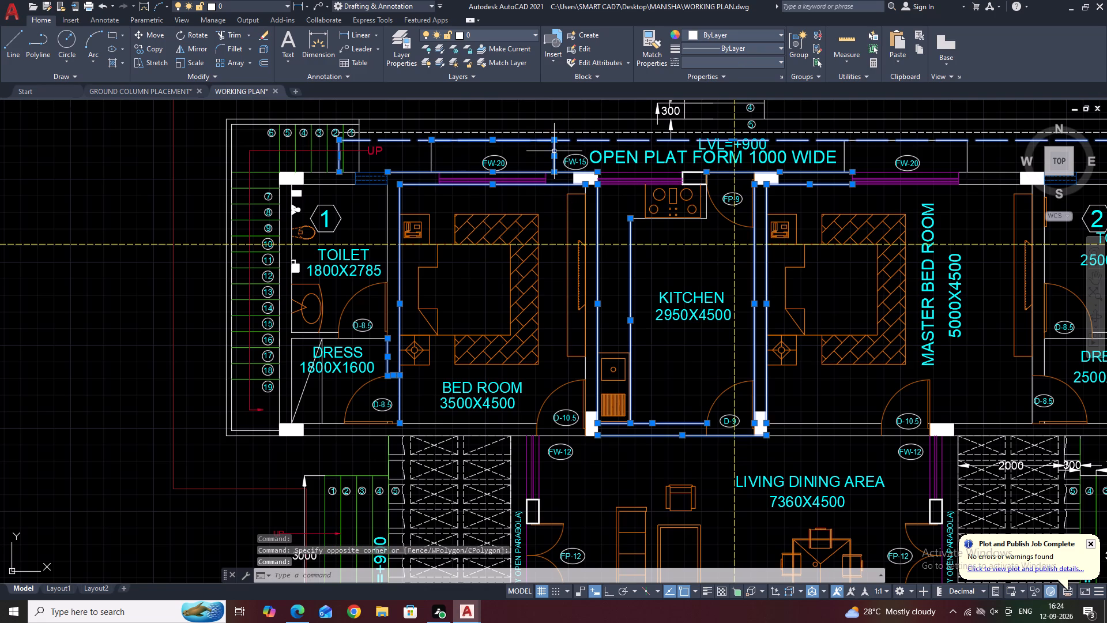
{"action": "left_click", "coordinate": [440, 156]}
{"action": "left_click", "coordinate": [428, 147]}
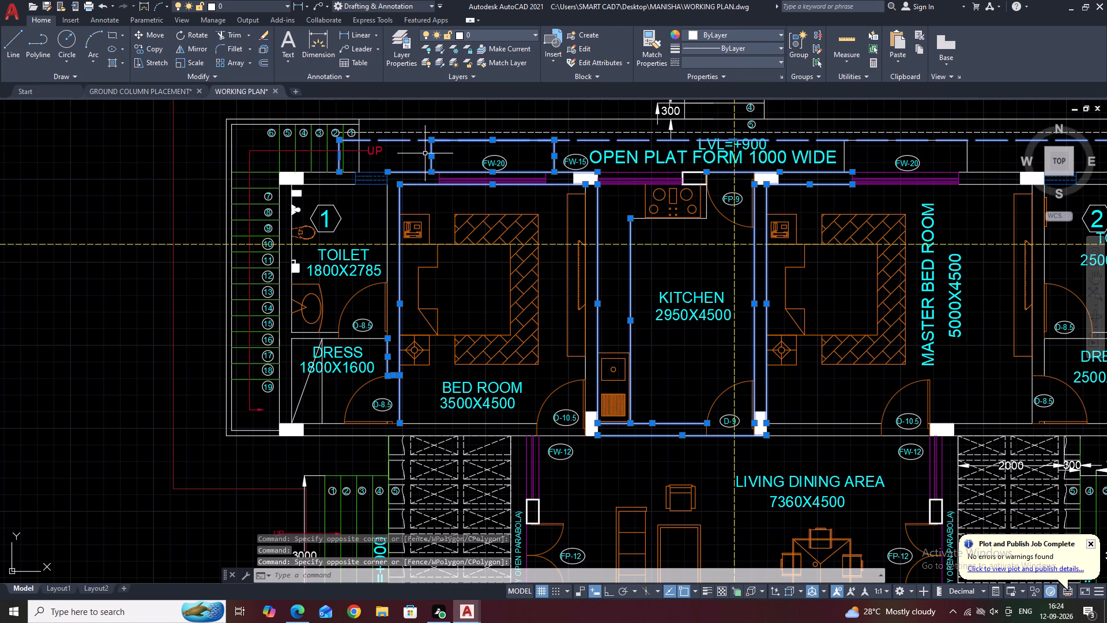
{"action": "left_click", "coordinate": [389, 198]}
{"action": "left_click", "coordinate": [386, 200]}
Add the west wall lines of toilet 1 and the dress, plus the partition lines between them, to the selection.
{"action": "middle_click_drag", "start_coordinate": [425, 203], "coordinate": [611, 197]}
{"action": "middle_click_drag", "start_coordinate": [424, 324], "coordinate": [585, 283]}
{"action": "scroll", "coordinate": [633, 292], "scroll_direction": "up", "scroll_amount": 1}
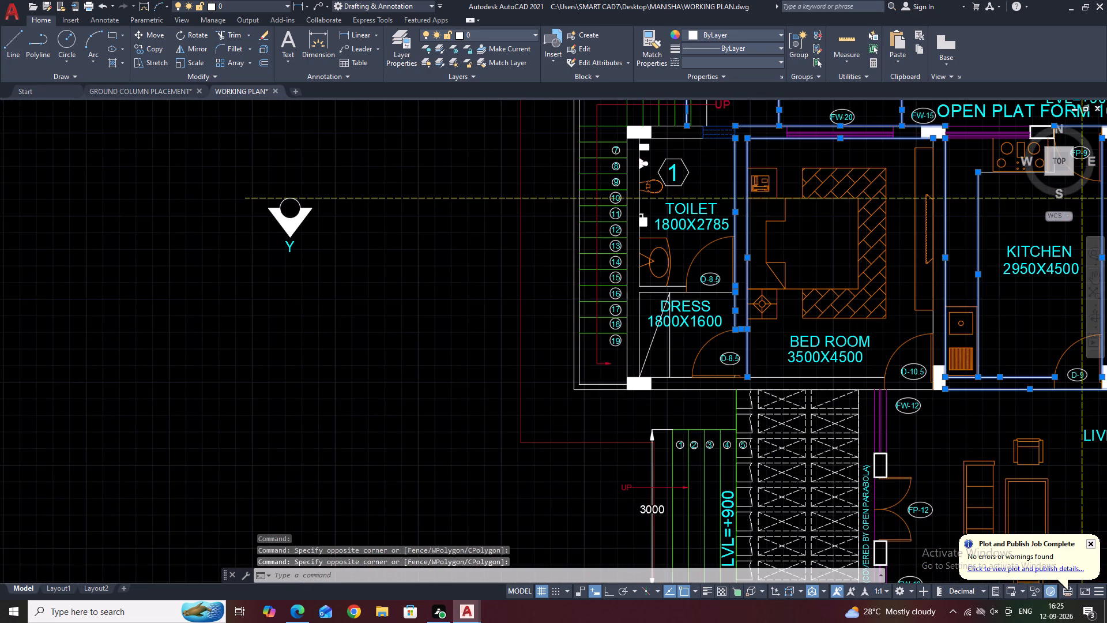
{"action": "scroll", "coordinate": [633, 292], "scroll_direction": "up", "scroll_amount": 2}
{"action": "left_click", "coordinate": [672, 256]}
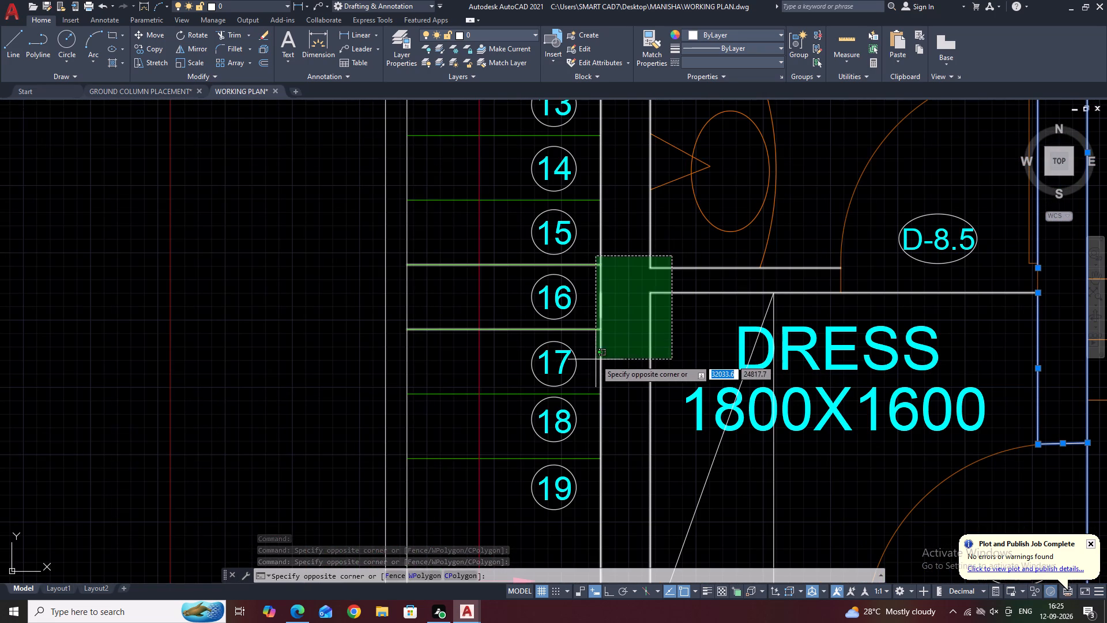
{"action": "left_click", "coordinate": [614, 366]}
{"action": "left_click", "coordinate": [602, 248]}
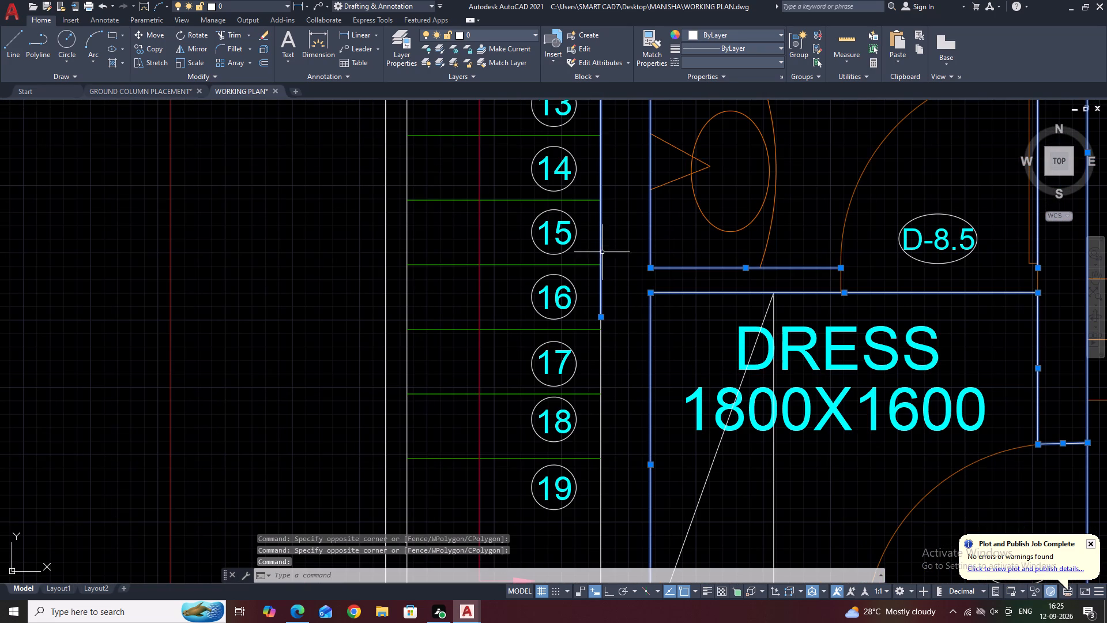
{"action": "left_click", "coordinate": [600, 356]}
Add the dress wardrobe's vertical and diagonal lines and the south wall lines of the dress and northwest bedroom to the selection.
{"action": "middle_click_drag", "start_coordinate": [679, 352], "coordinate": [707, 272]}
{"action": "scroll", "coordinate": [710, 301], "scroll_direction": "down", "scroll_amount": 2}
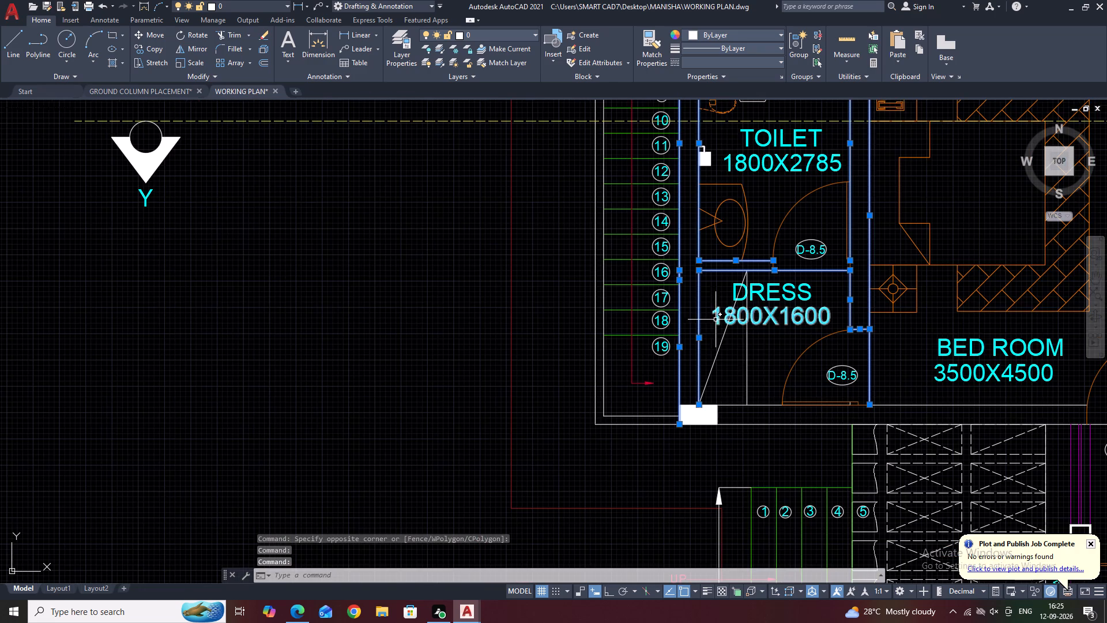
{"action": "left_click", "coordinate": [763, 363]}
{"action": "left_click", "coordinate": [716, 344]}
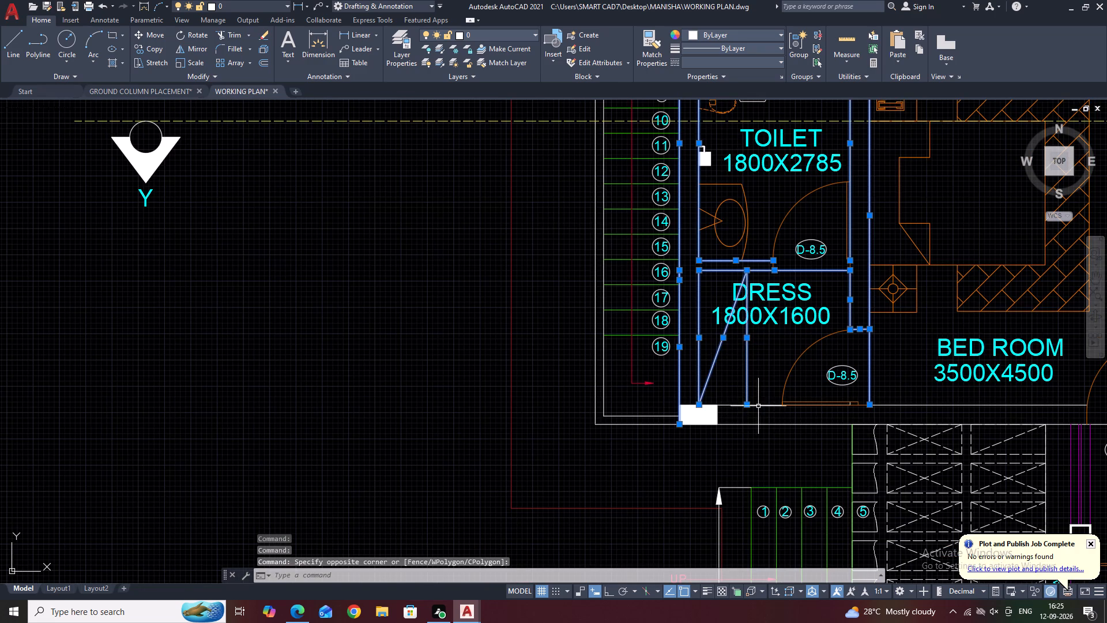
{"action": "left_click", "coordinate": [759, 405]}
{"action": "left_click", "coordinate": [761, 423]}
{"action": "middle_click_drag", "start_coordinate": [811, 435], "coordinate": [576, 321]}
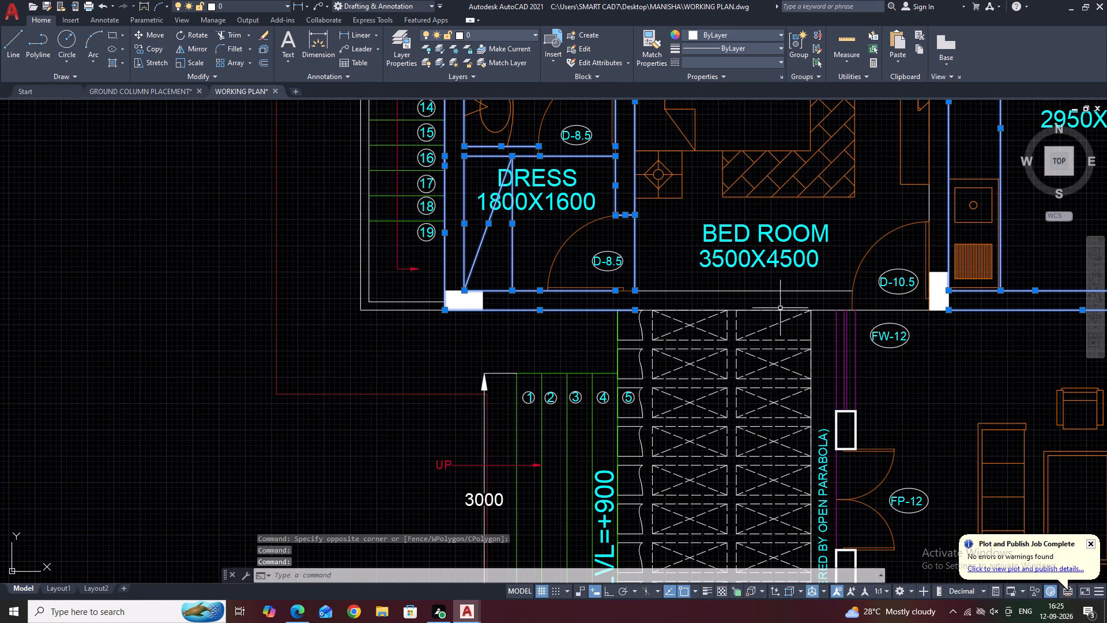
{"action": "scroll", "coordinate": [824, 314], "scroll_direction": "up", "scroll_amount": 2}
{"action": "left_click", "coordinate": [826, 319]}
{"action": "left_click", "coordinate": [799, 249]}
Add the west parabola-covered passage's dashed crossed boxes and its column of curved-edge boxes to the selection.
{"action": "scroll", "coordinate": [795, 252], "scroll_direction": "down", "scroll_amount": 3}
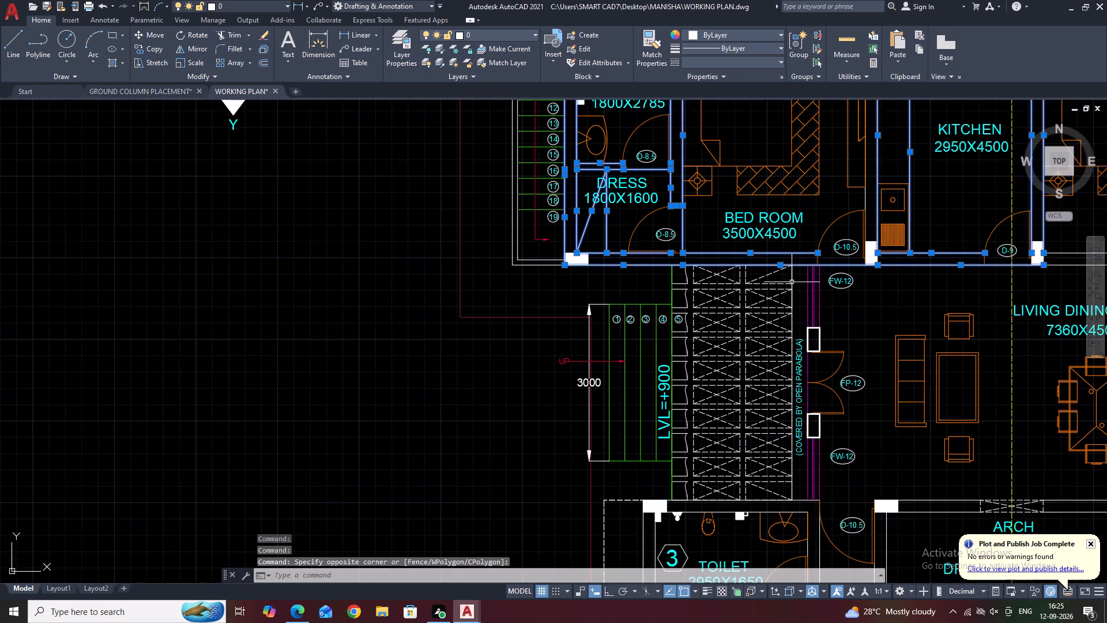
{"action": "middle_click_drag", "start_coordinate": [789, 294], "coordinate": [740, 193]}
{"action": "scroll", "coordinate": [625, 166], "scroll_direction": "up", "scroll_amount": 1}
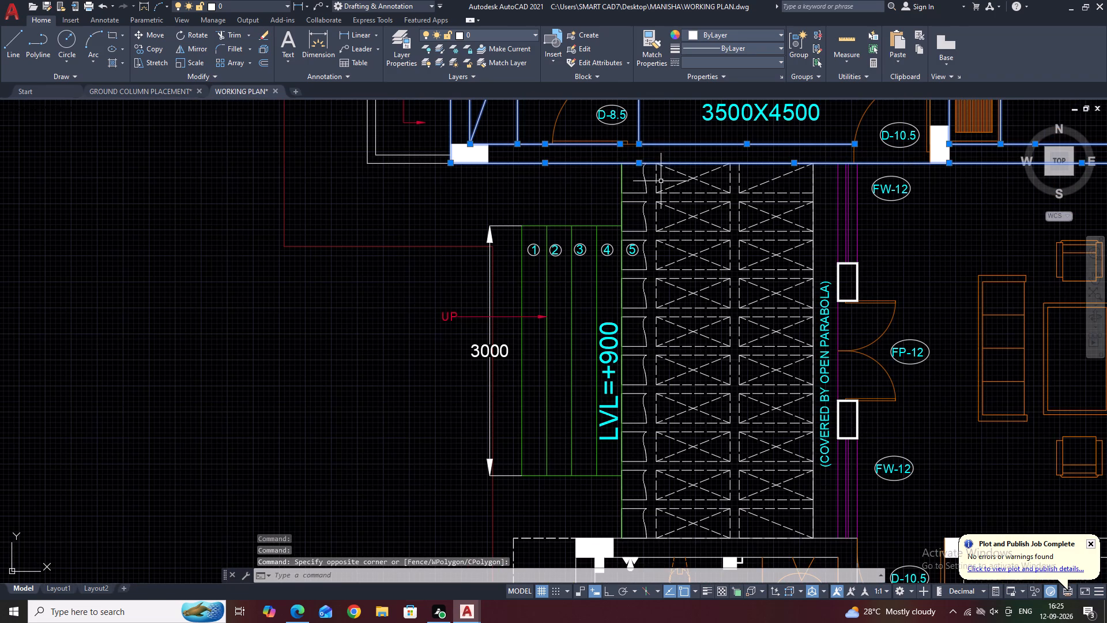
{"action": "left_click", "coordinate": [760, 175]}
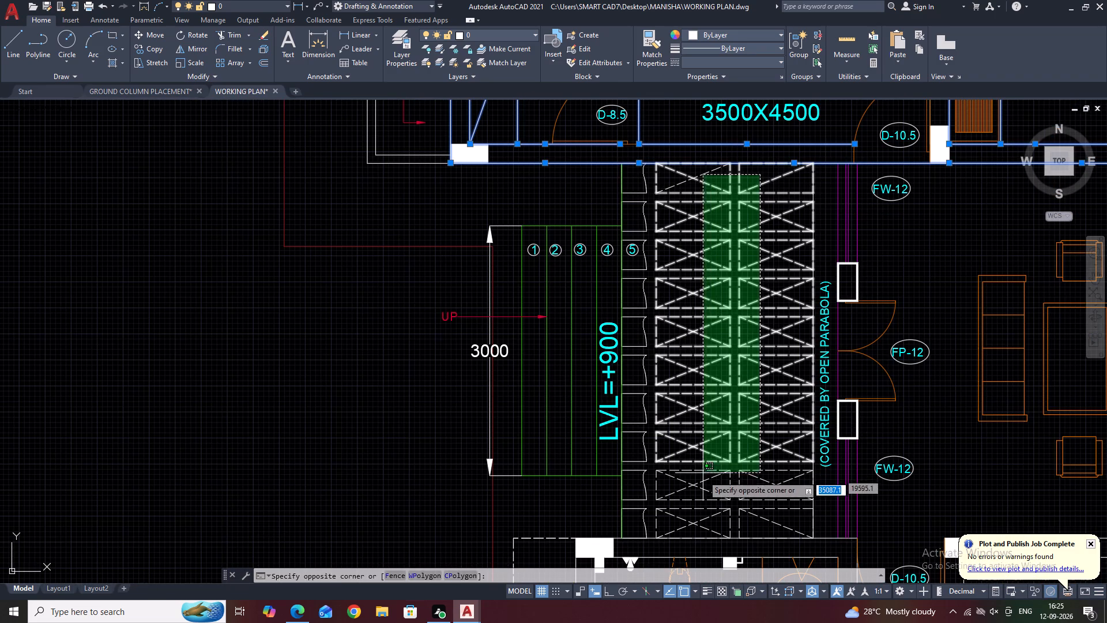
{"action": "left_click", "coordinate": [673, 526]}
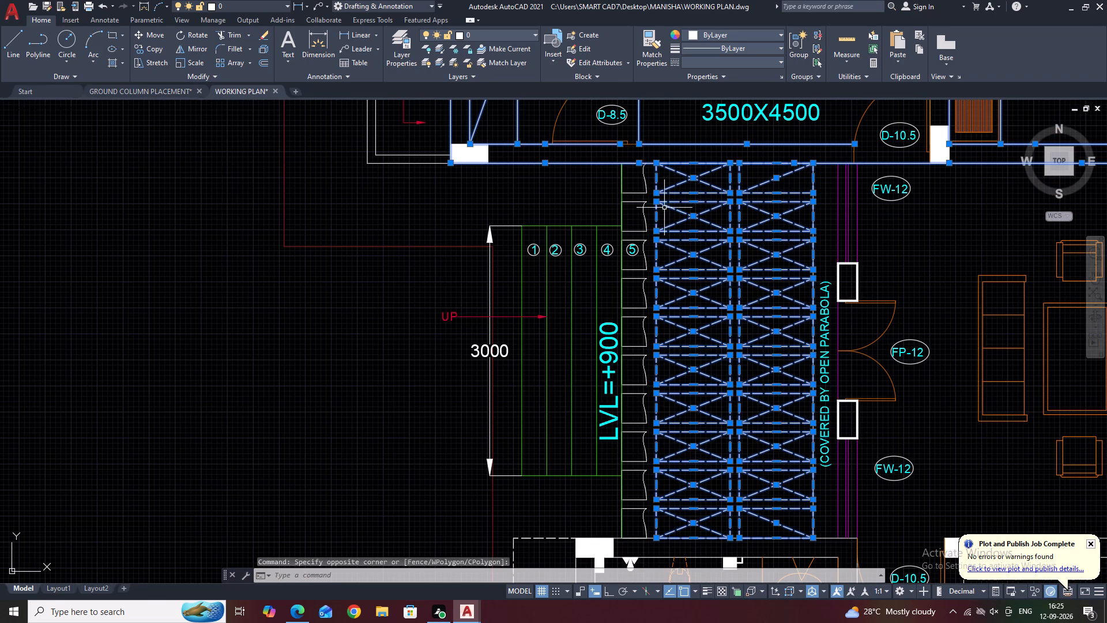
{"action": "left_click", "coordinate": [649, 179]}
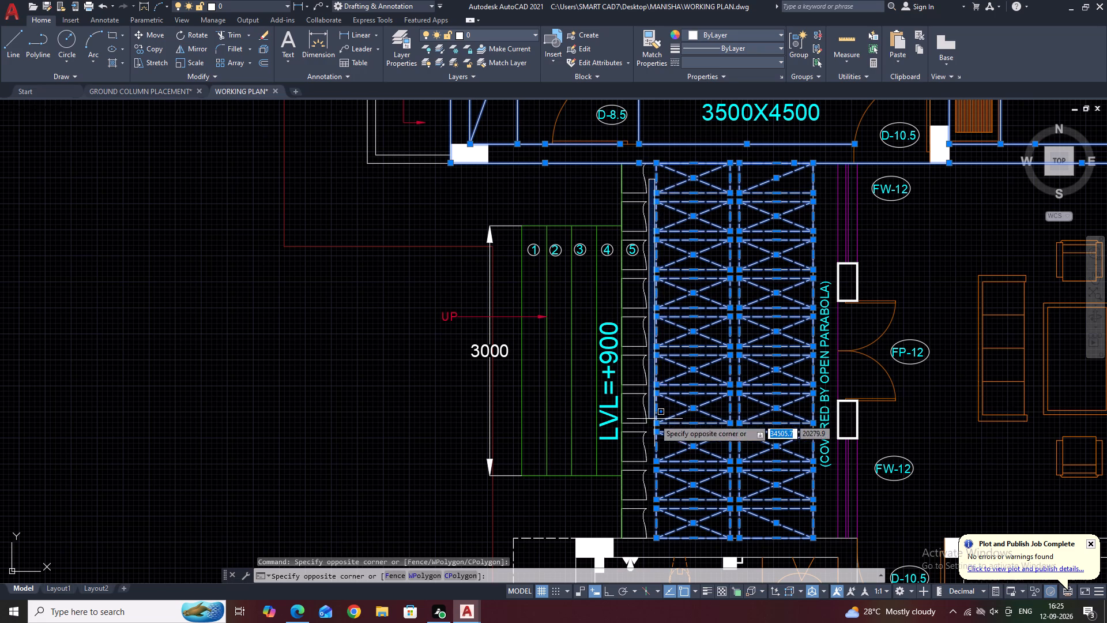
{"action": "left_click", "coordinate": [647, 536]}
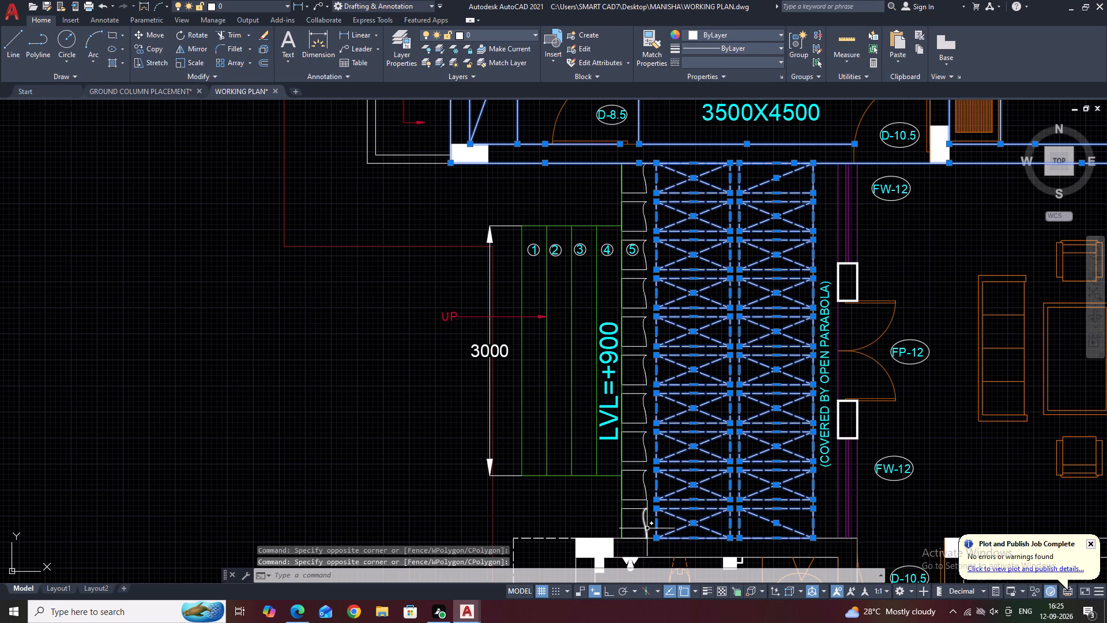
{"action": "left_click", "coordinate": [651, 522]}
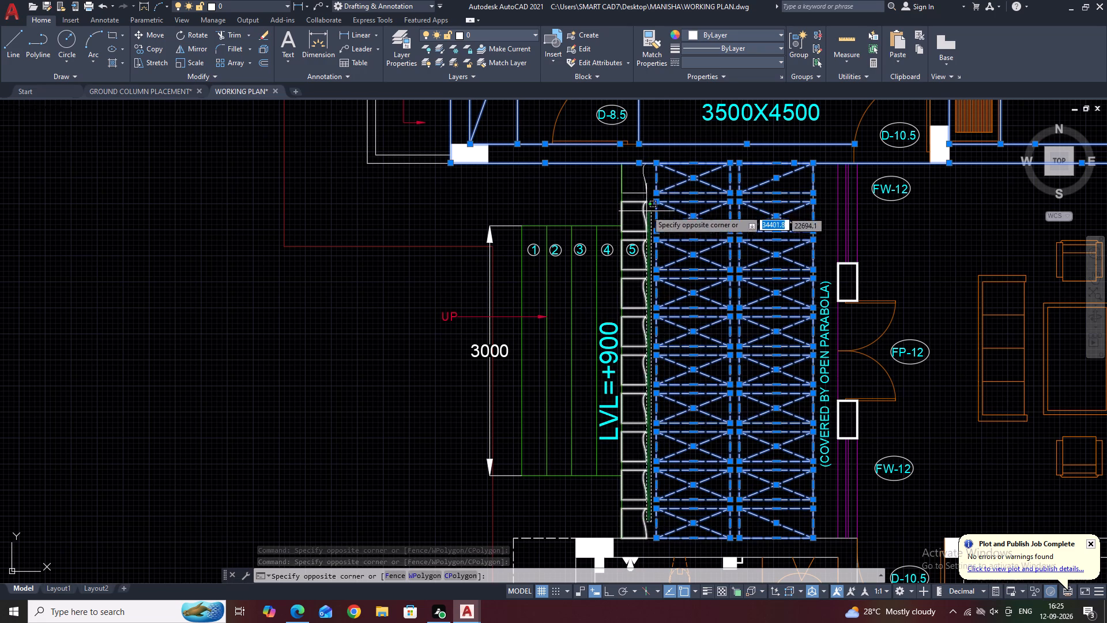
{"action": "left_click", "coordinate": [643, 189]}
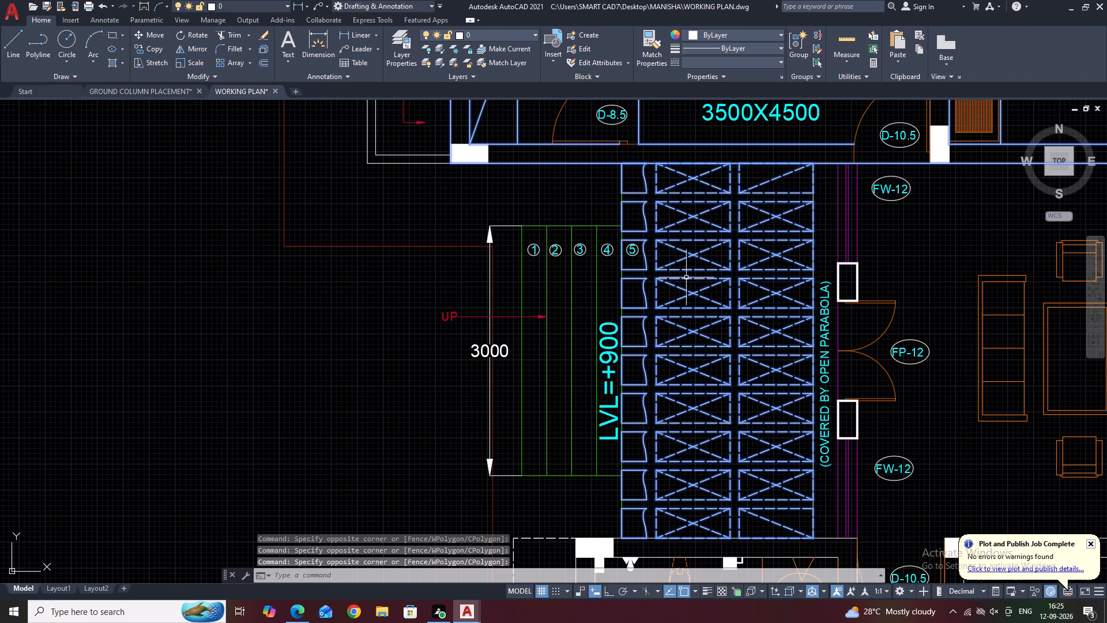
Add both columns of dashed crossed boxes in the east parabola-covered passage to the selection.
{"action": "scroll", "coordinate": [687, 280], "scroll_direction": "down", "scroll_amount": 2}
{"action": "middle_click_drag", "start_coordinate": [761, 288], "coordinate": [462, 306]}
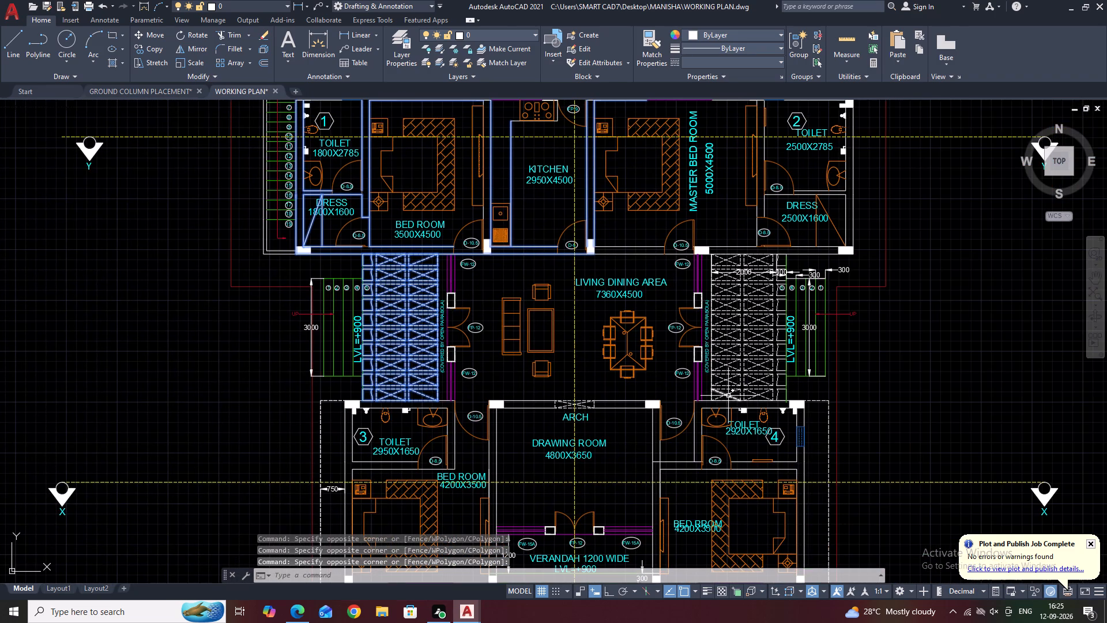
{"action": "scroll", "coordinate": [728, 396], "scroll_direction": "up", "scroll_amount": 2}
{"action": "left_click", "coordinate": [723, 407]}
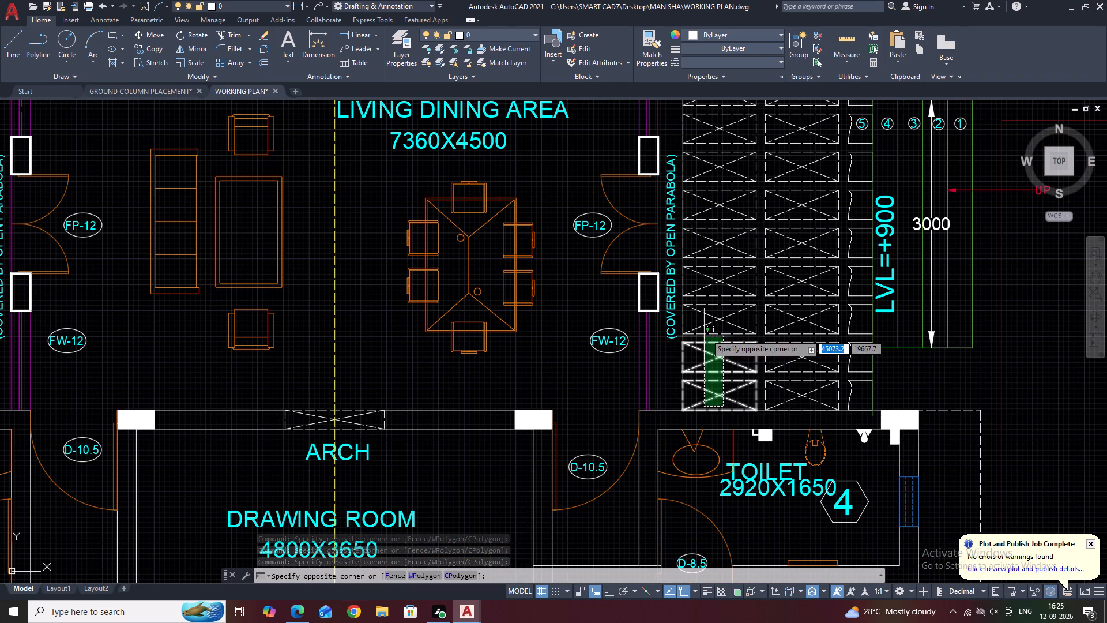
{"action": "middle_click_drag", "start_coordinate": [690, 131], "coordinate": [687, 333]}
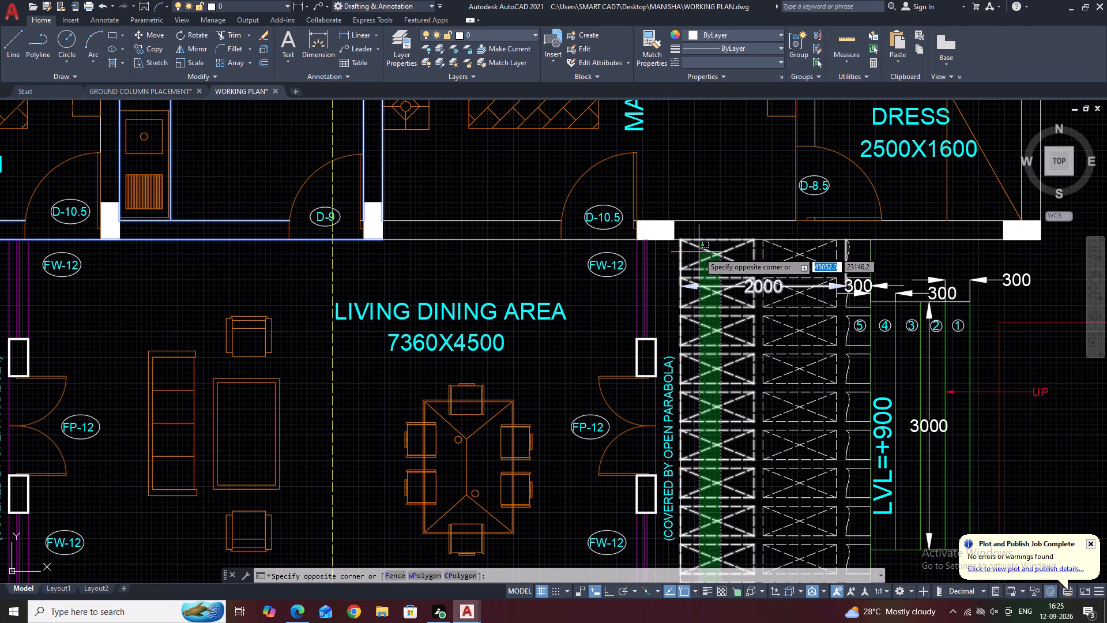
{"action": "left_click", "coordinate": [701, 254]}
{"action": "middle_click_drag", "start_coordinate": [755, 284], "coordinate": [676, 229]}
{"action": "scroll", "coordinate": [717, 441], "scroll_direction": "down", "scroll_amount": 2}
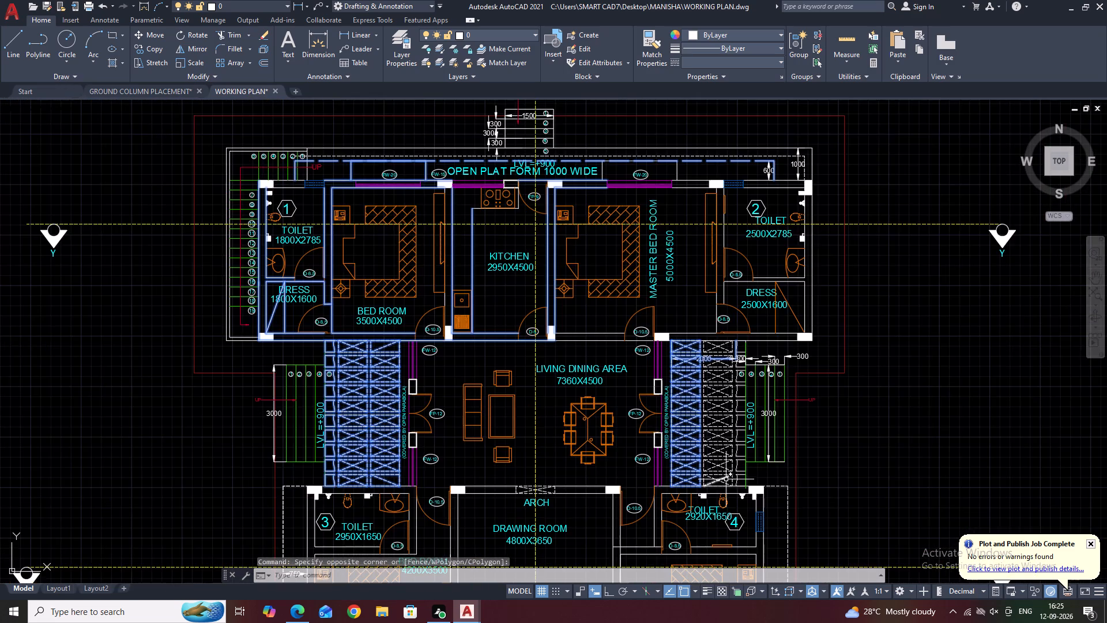
{"action": "scroll", "coordinate": [726, 480], "scroll_direction": "up", "scroll_amount": 2}
{"action": "left_click", "coordinate": [703, 493]}
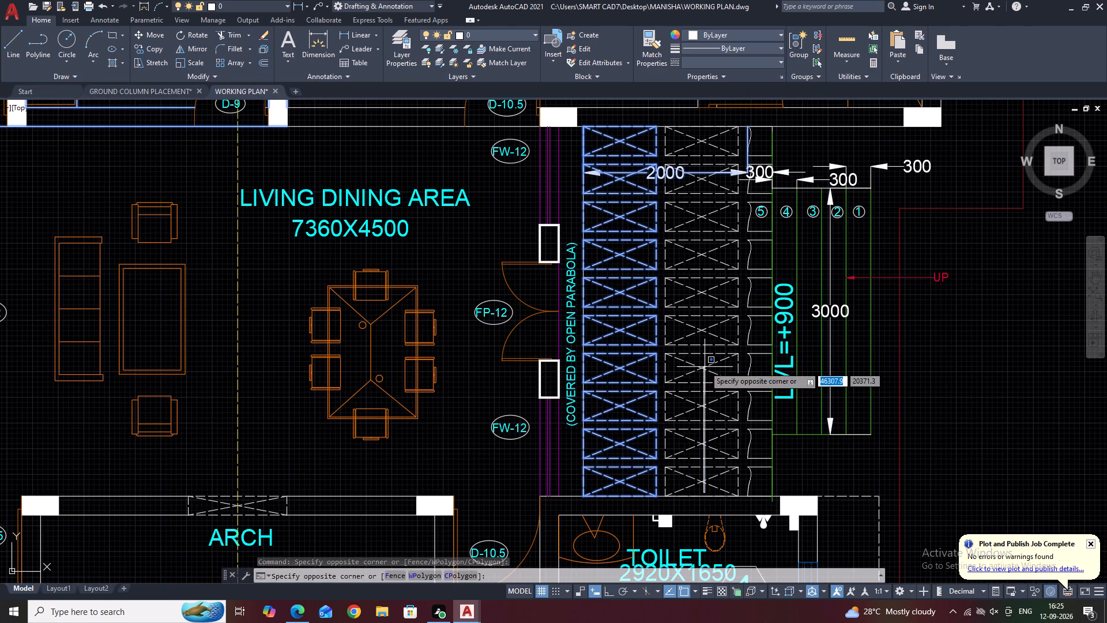
{"action": "left_click", "coordinate": [692, 146]}
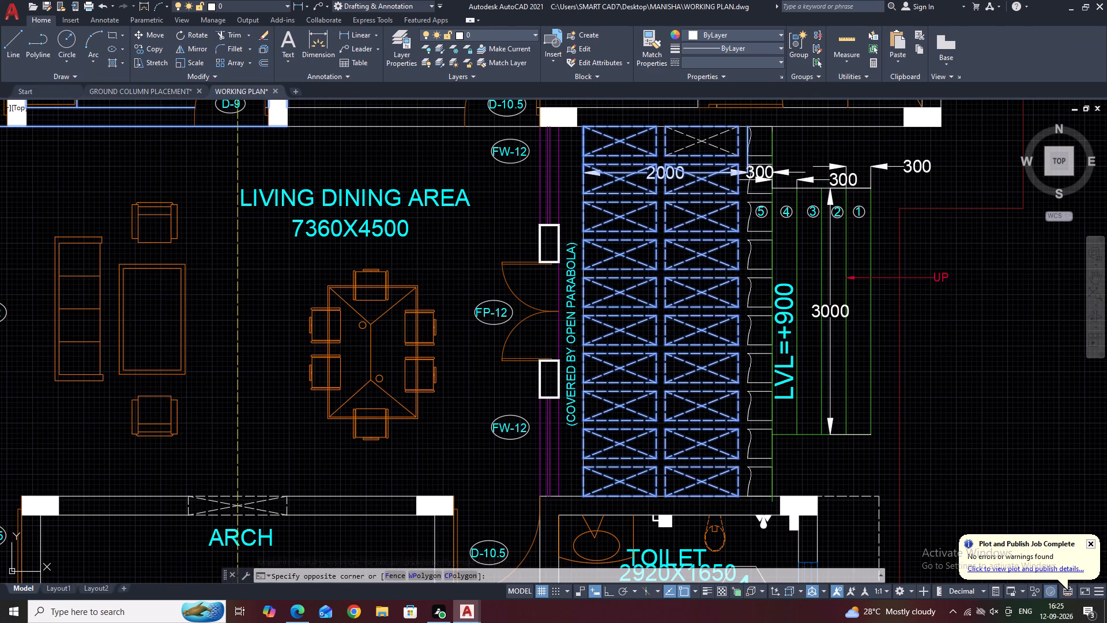
Add the column of curved-edge boxes beside the east entrance steps to the selection.
{"action": "scroll", "coordinate": [748, 459], "scroll_direction": "up", "scroll_amount": 1}
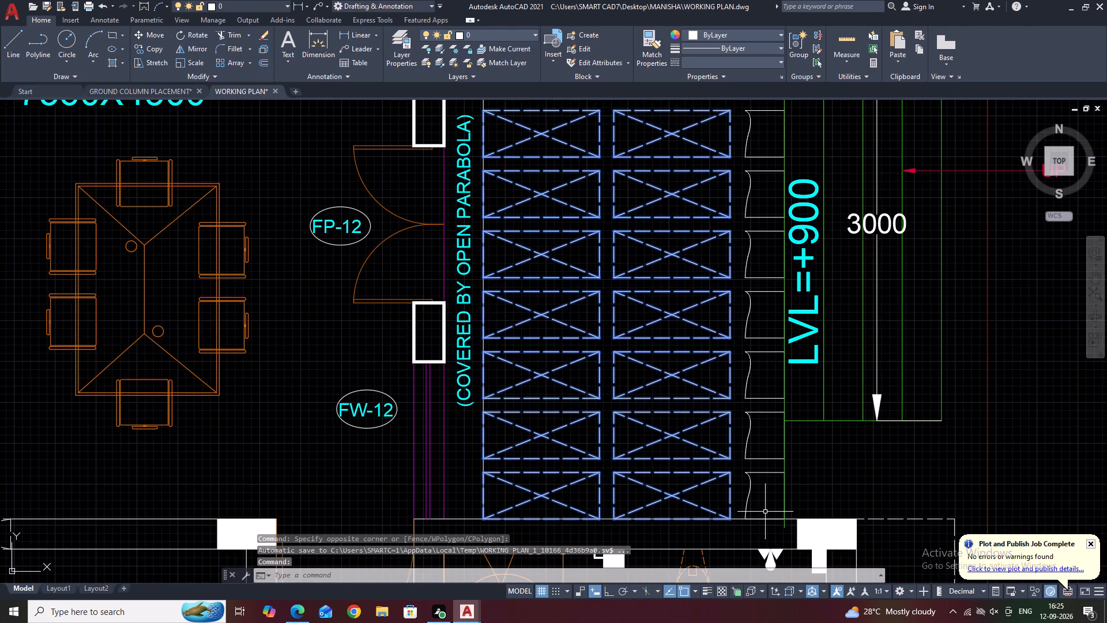
{"action": "left_click", "coordinate": [766, 513]}
{"action": "middle_click_drag", "start_coordinate": [725, 193], "coordinate": [745, 302]}
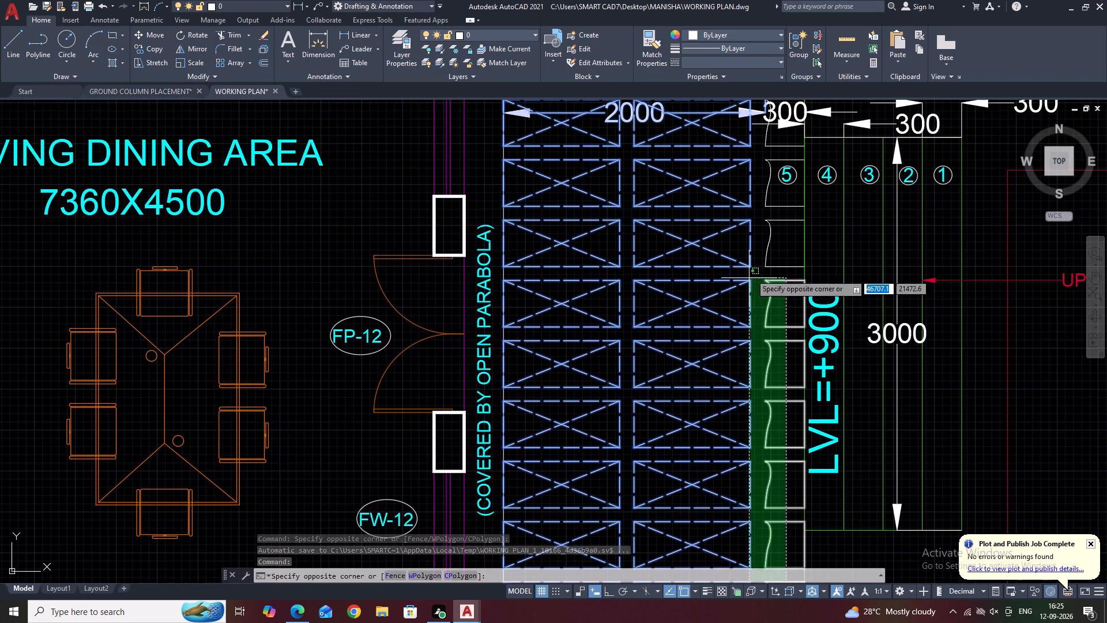
{"action": "middle_click_drag", "start_coordinate": [760, 182], "coordinate": [770, 238]}
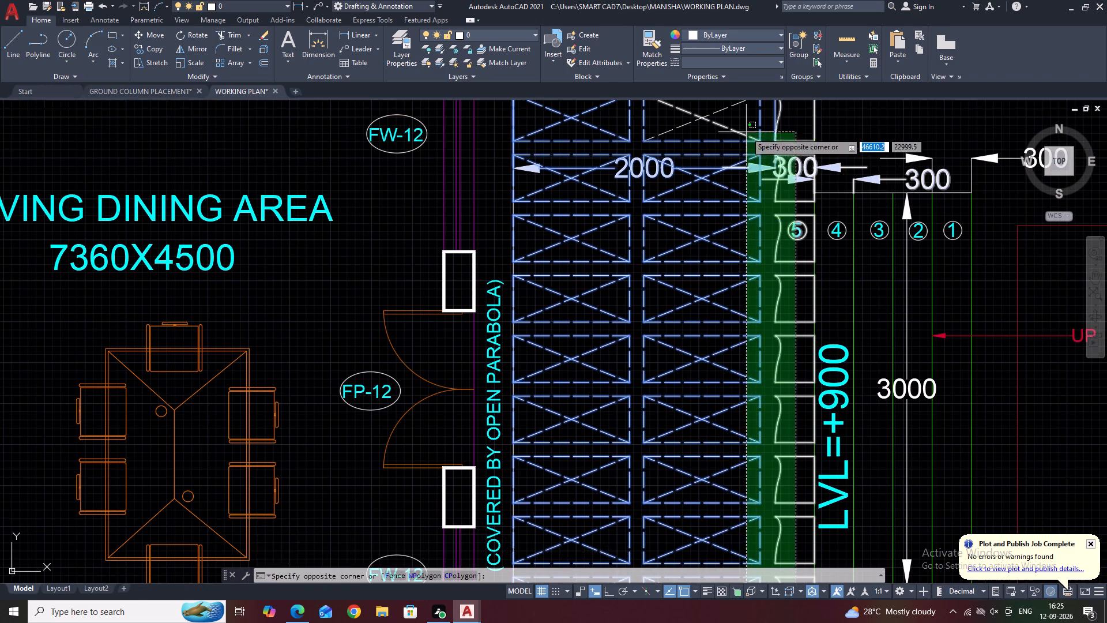
{"action": "left_click", "coordinate": [746, 132]}
Remove the 2000 dimension and the overlapping 300 dimensions at the east passage from the selection.
{"action": "scroll", "coordinate": [758, 204], "scroll_direction": "down", "scroll_amount": 2}
{"action": "scroll", "coordinate": [660, 193], "scroll_direction": "up", "scroll_amount": 2}
{"action": "scroll", "coordinate": [732, 191], "scroll_direction": "up", "scroll_amount": 1}
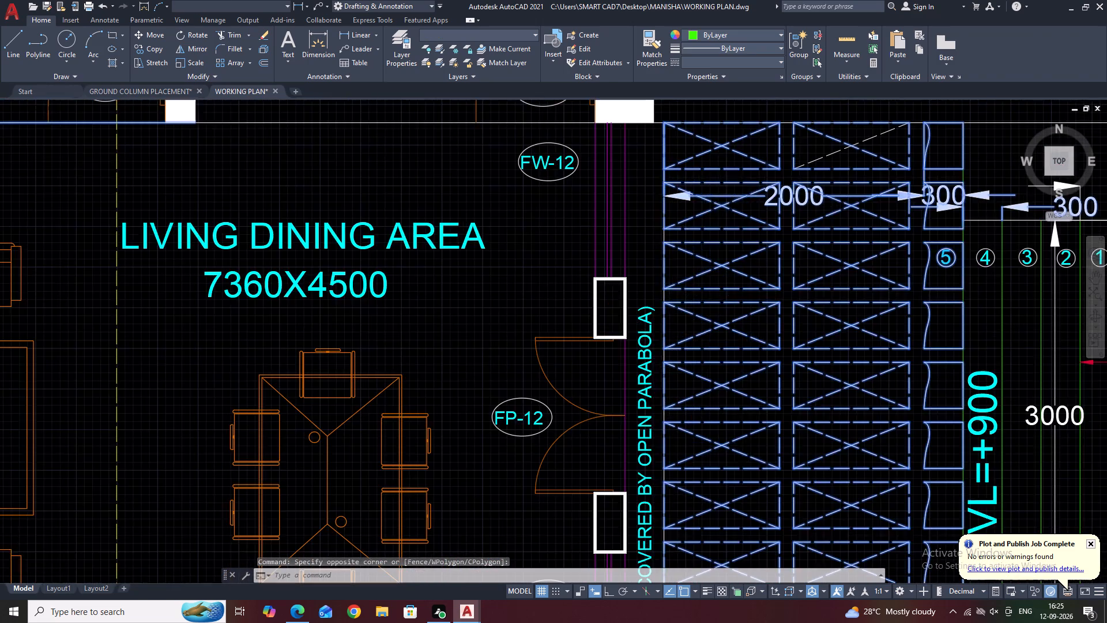
{"action": "scroll", "coordinate": [732, 191], "scroll_direction": "up", "scroll_amount": 1}
{"action": "left_click", "coordinate": [608, 203], "text": "shift"}
{"action": "left_click", "coordinate": [587, 211]}
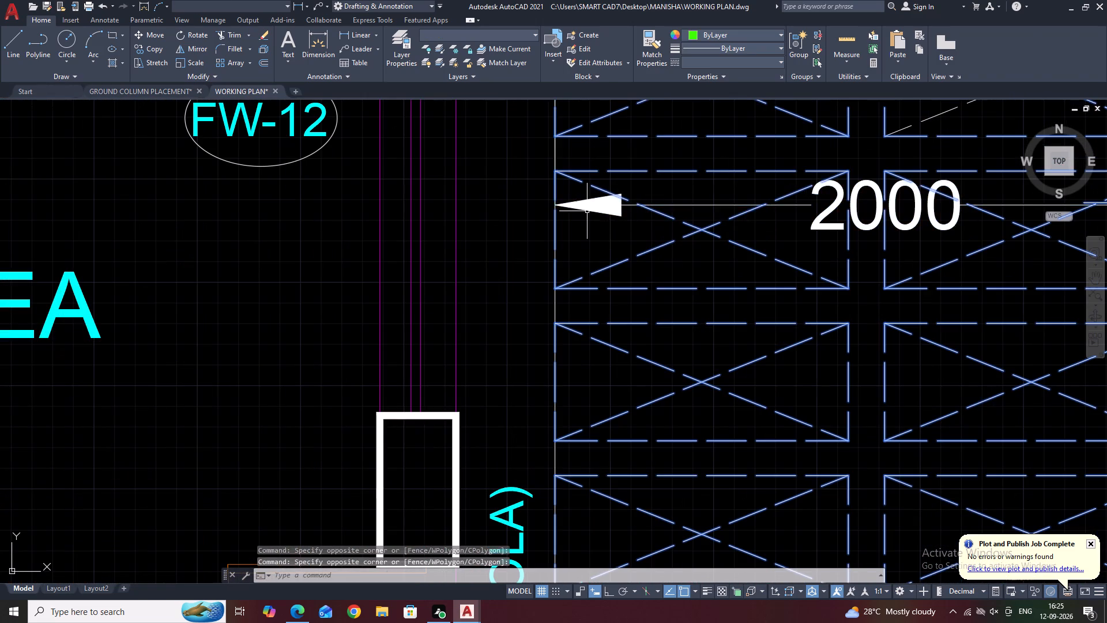
{"action": "scroll", "coordinate": [560, 193], "scroll_direction": "down", "scroll_amount": 4}
{"action": "scroll", "coordinate": [724, 194], "scroll_direction": "up", "scroll_amount": 3}
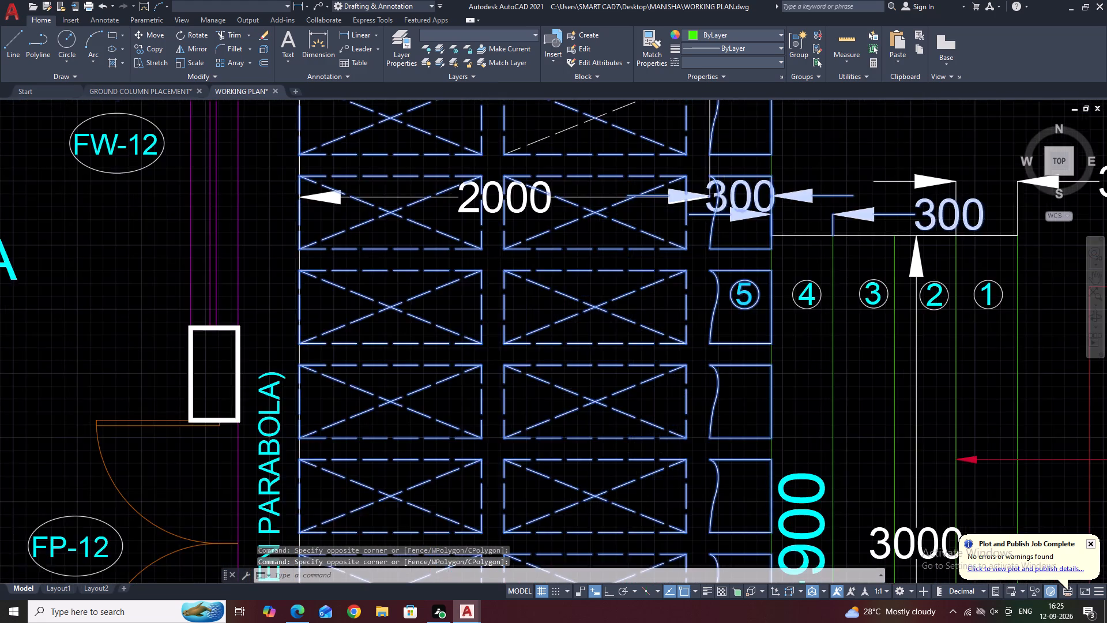
{"action": "scroll", "coordinate": [724, 194], "scroll_direction": "up", "scroll_amount": 1}
{"action": "left_click_drag", "start_coordinate": [778, 164], "coordinate": [776, 169], "text": "shift"}
{"action": "left_click_drag", "start_coordinate": [760, 193], "coordinate": [756, 208], "text": "shift"}
{"action": "left_click", "coordinate": [759, 259], "text": "shift"}
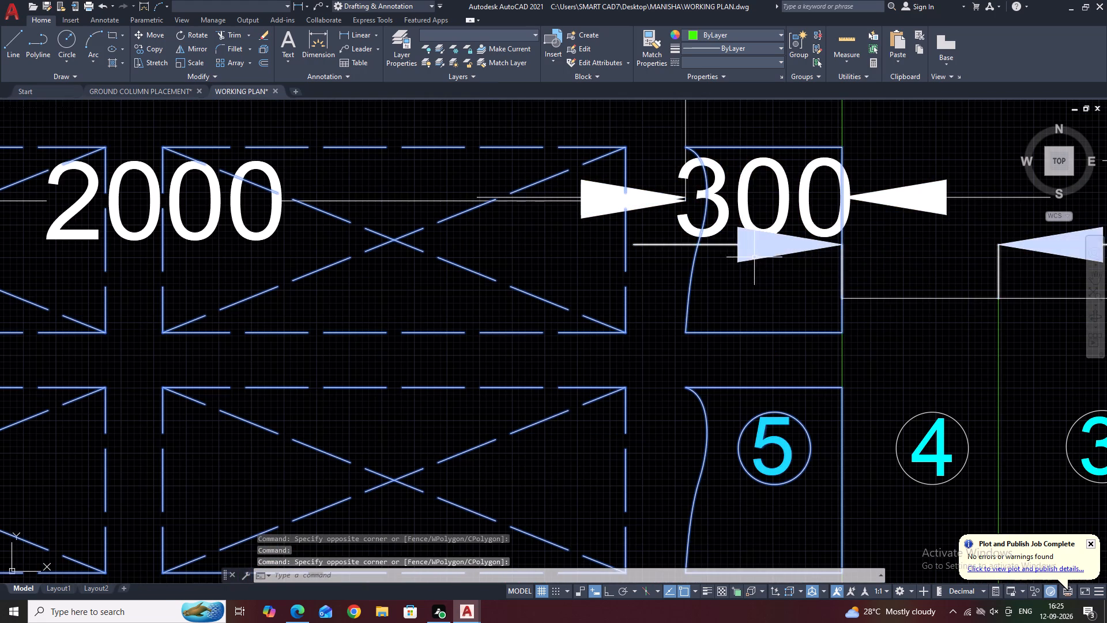
{"action": "scroll", "coordinate": [751, 241], "scroll_direction": "down", "scroll_amount": 3}
{"action": "scroll", "coordinate": [760, 248], "scroll_direction": "up", "scroll_amount": 2}
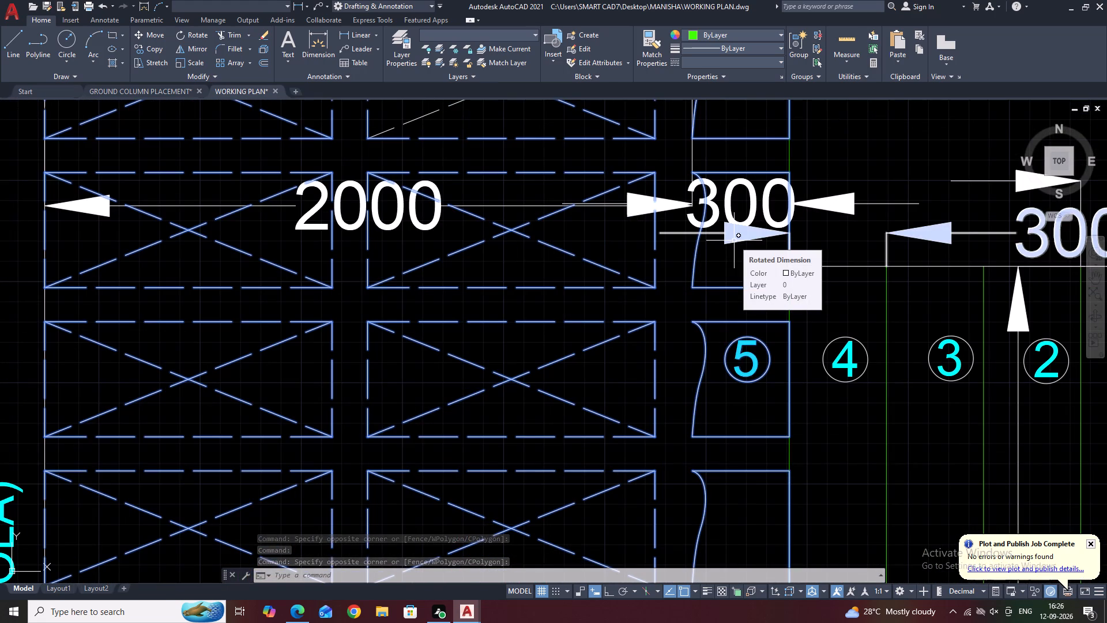
{"action": "scroll", "coordinate": [720, 206], "scroll_direction": "up", "scroll_amount": 1}
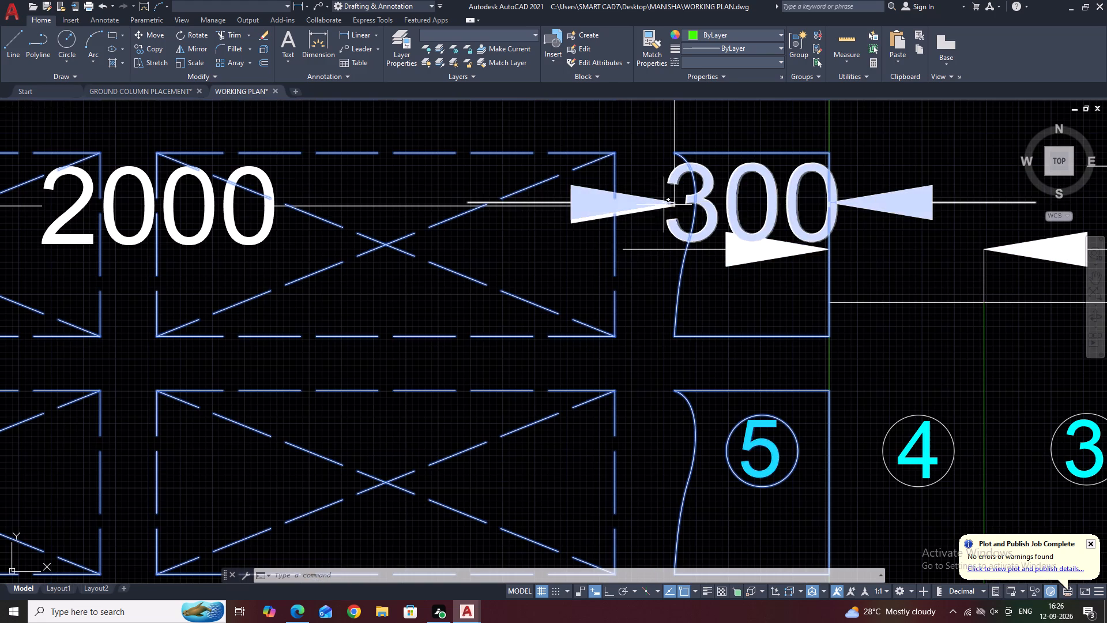
{"action": "left_click", "coordinate": [778, 238], "text": "shift"}
{"action": "left_click", "coordinate": [751, 265], "text": "shift"}
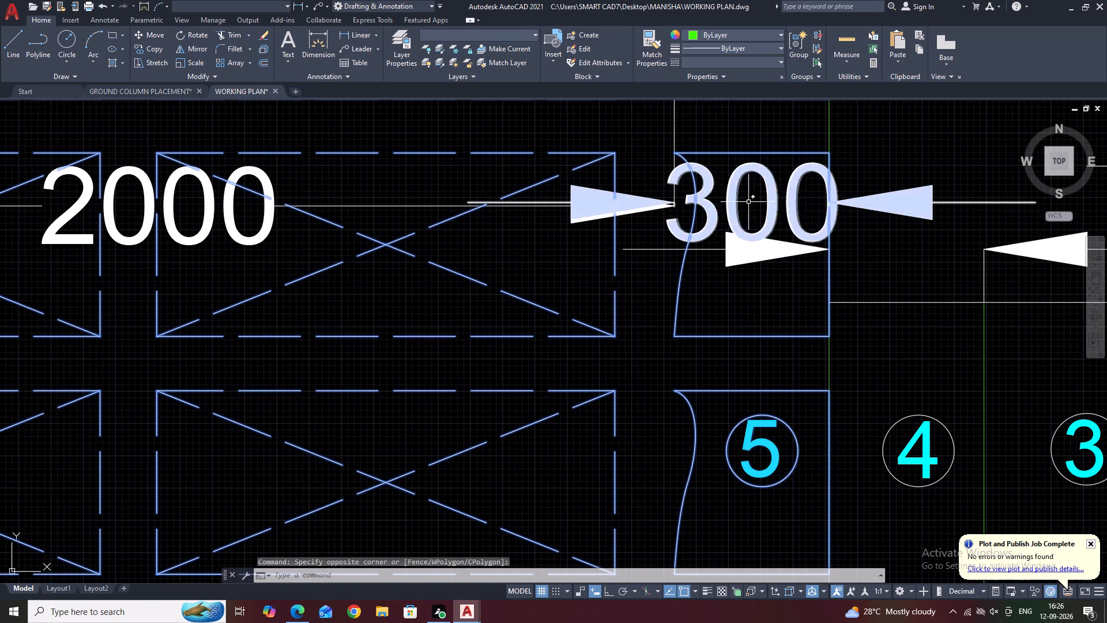
Add the missed diagonal of the northernmost crossed box in the east passage to the selection.
{"action": "scroll", "coordinate": [762, 185], "scroll_direction": "down", "scroll_amount": 3}
{"action": "scroll", "coordinate": [737, 243], "scroll_direction": "down", "scroll_amount": 2}
{"action": "middle_click_drag", "start_coordinate": [776, 358], "coordinate": [765, 224]}
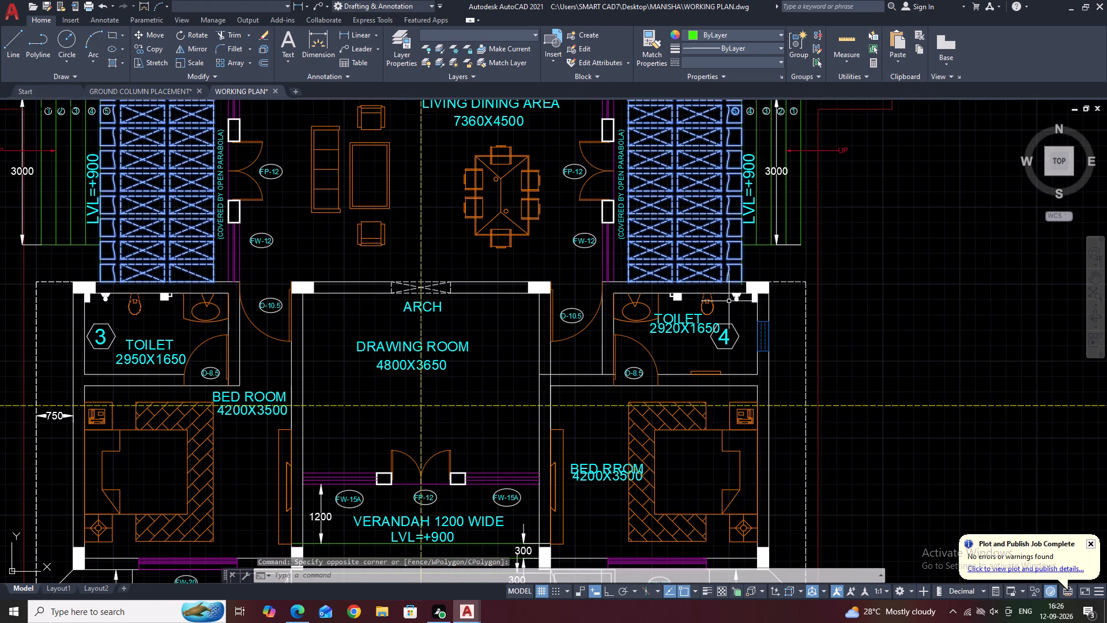
{"action": "scroll", "coordinate": [743, 250], "scroll_direction": "up", "scroll_amount": 2}
{"action": "middle_click_drag", "start_coordinate": [766, 221], "coordinate": [913, 377]}
{"action": "scroll", "coordinate": [812, 301], "scroll_direction": "down", "scroll_amount": 2}
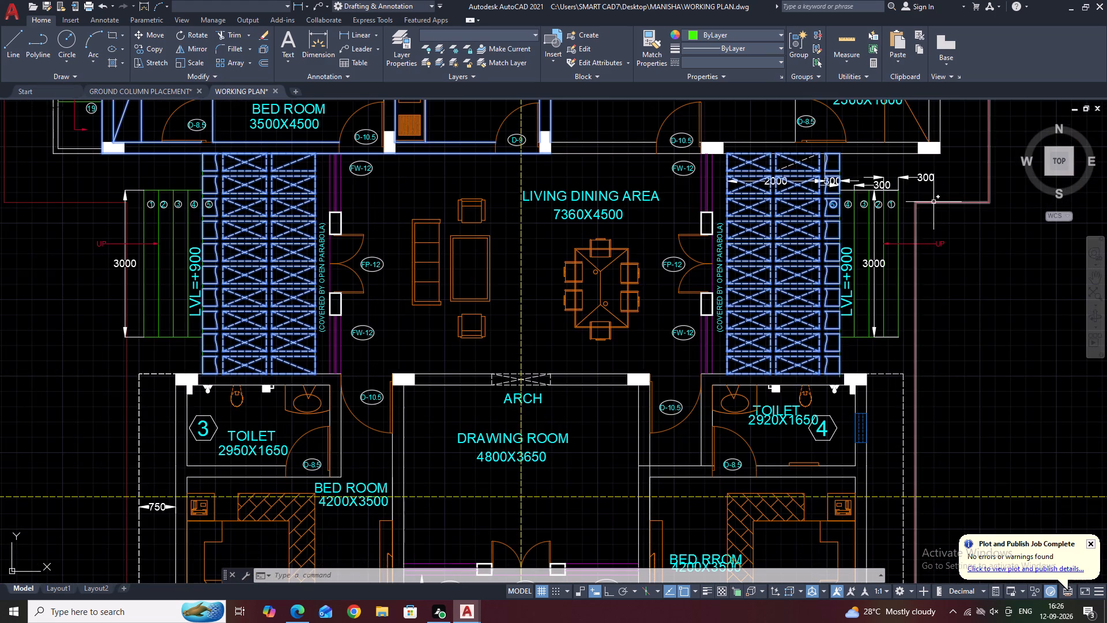
{"action": "scroll", "coordinate": [795, 168], "scroll_direction": "up", "scroll_amount": 3}
{"action": "left_click", "coordinate": [796, 127]}
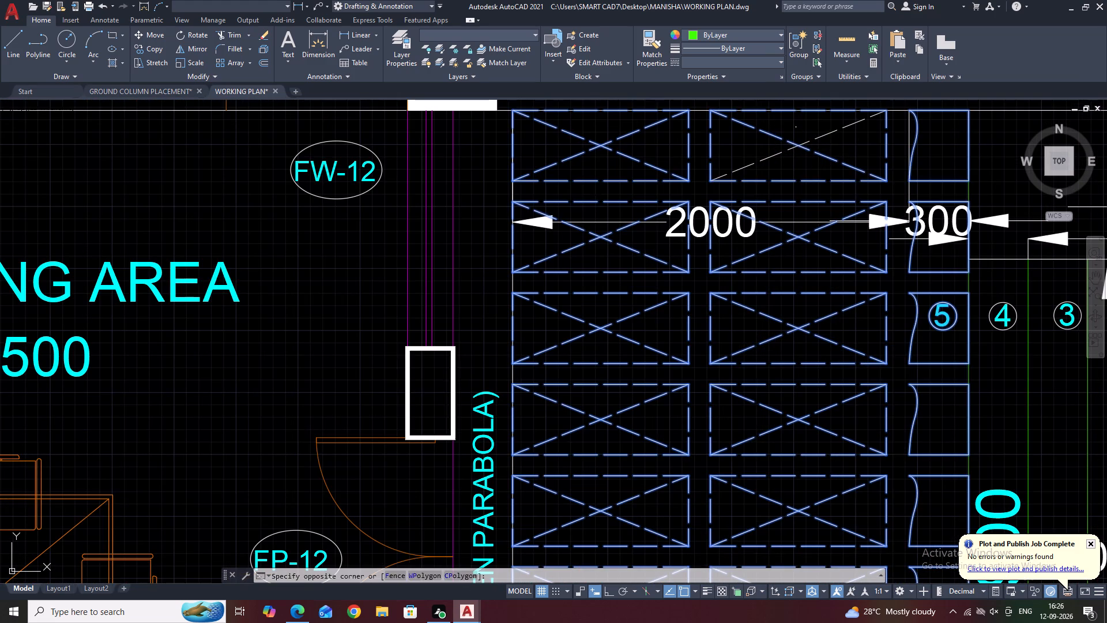
{"action": "left_click", "coordinate": [790, 169]}
Add the master bedroom's south wall lines between the kitchen column and door D-10.5 to the selection.
{"action": "scroll", "coordinate": [780, 226], "scroll_direction": "down", "scroll_amount": 2}
{"action": "middle_click_drag", "start_coordinate": [835, 273], "coordinate": [788, 212]}
{"action": "scroll", "coordinate": [787, 212], "scroll_direction": "down", "scroll_amount": 2}
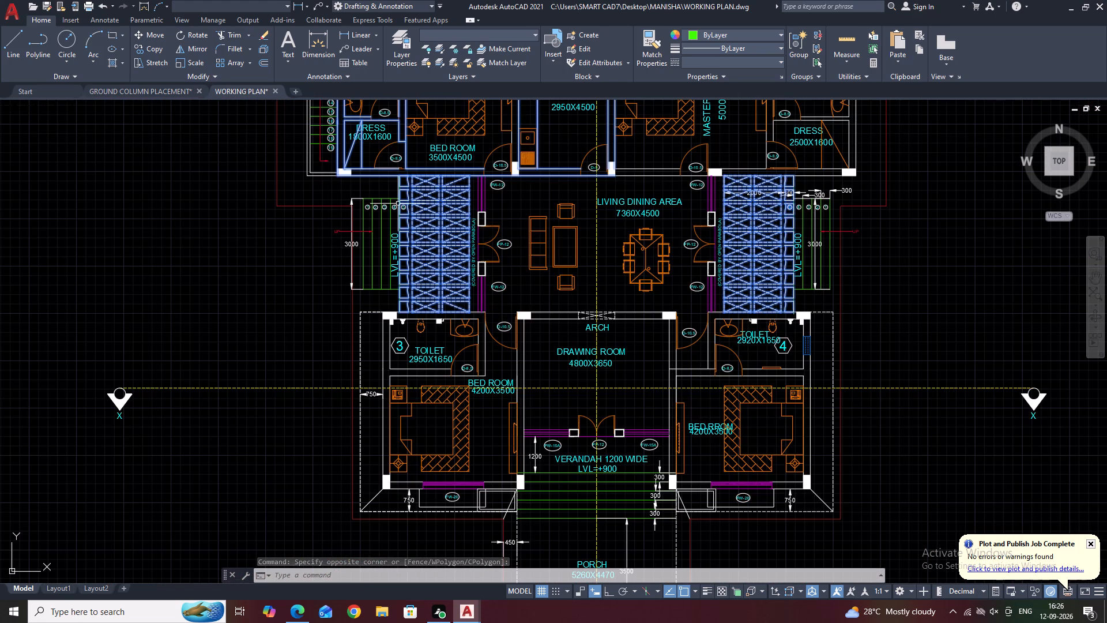
{"action": "scroll", "coordinate": [398, 208], "scroll_direction": "up", "scroll_amount": 1}
{"action": "middle_click_drag", "start_coordinate": [693, 179], "coordinate": [645, 284]}
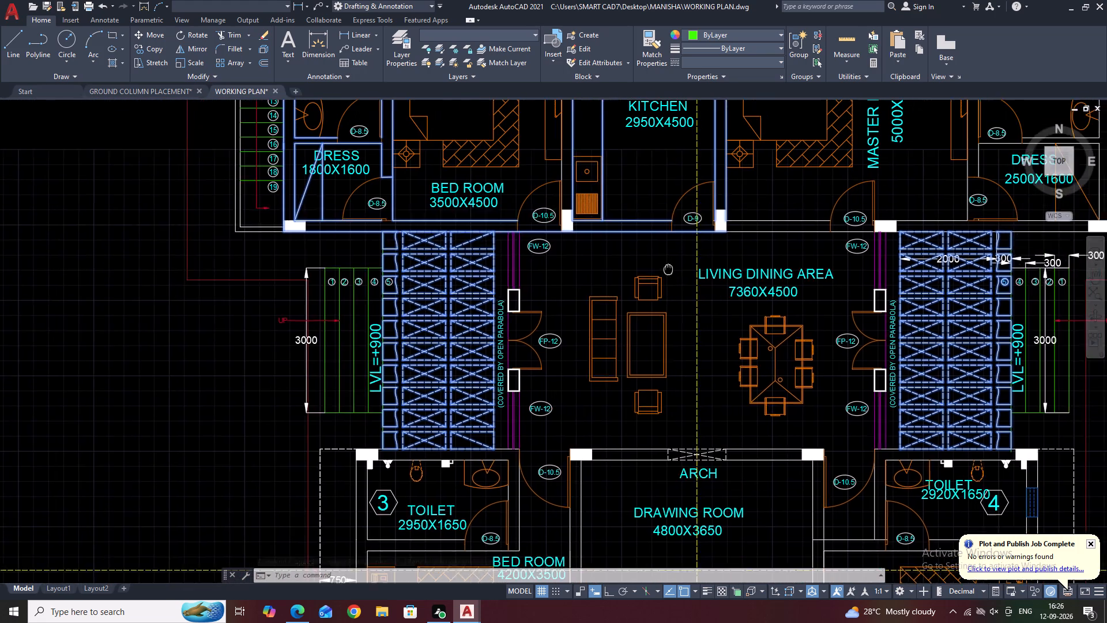
{"action": "middle_click_drag", "start_coordinate": [645, 284], "coordinate": [574, 299]}
{"action": "left_click", "coordinate": [691, 292]}
{"action": "left_click", "coordinate": [669, 257]}
Add the master bedroom's east wall line, its south wall line east of door D-10.5 and the east dress's outer south wall line to the selection.
{"action": "middle_click_drag", "start_coordinate": [825, 260], "coordinate": [759, 281]}
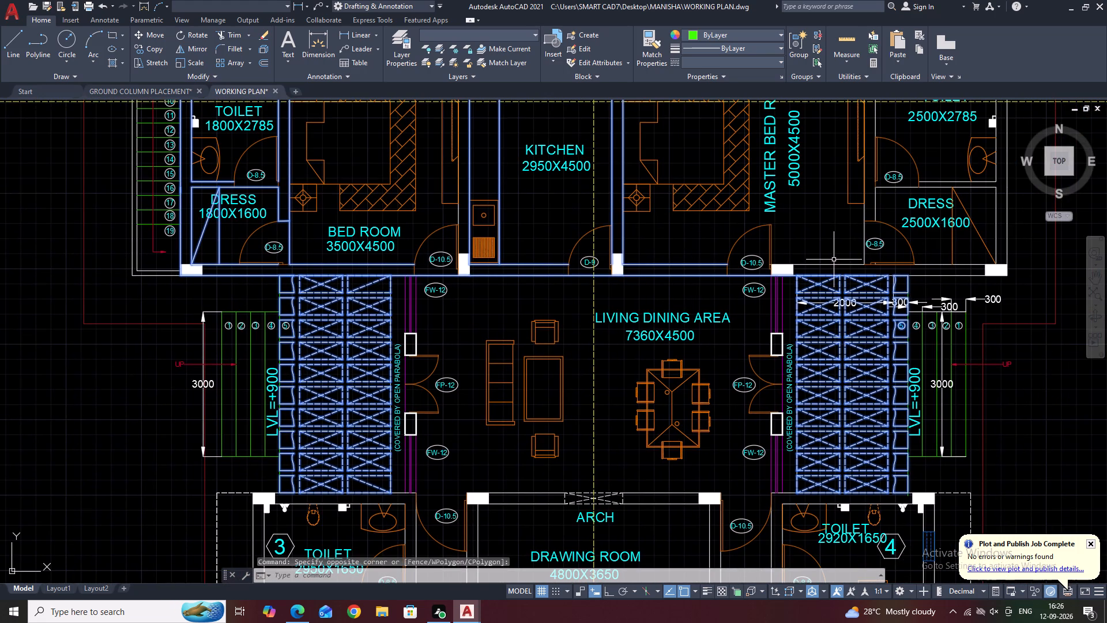
{"action": "middle_click_drag", "start_coordinate": [759, 281], "coordinate": [757, 282]}
{"action": "scroll", "coordinate": [800, 258], "scroll_direction": "up", "scroll_amount": 1}
{"action": "left_click", "coordinate": [793, 252]}
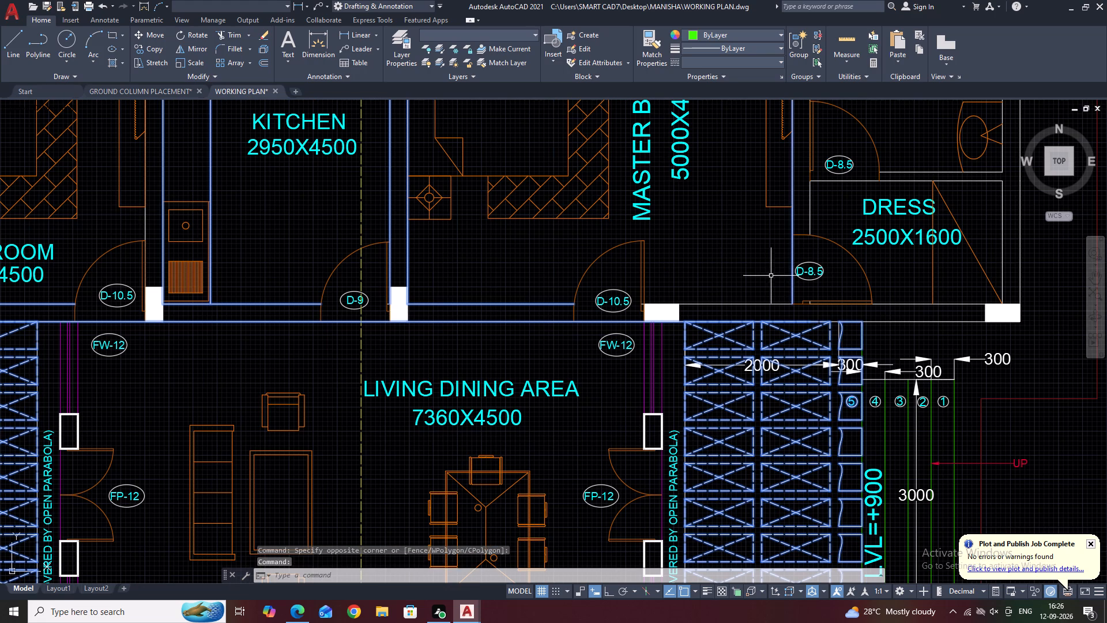
{"action": "left_click", "coordinate": [754, 303]}
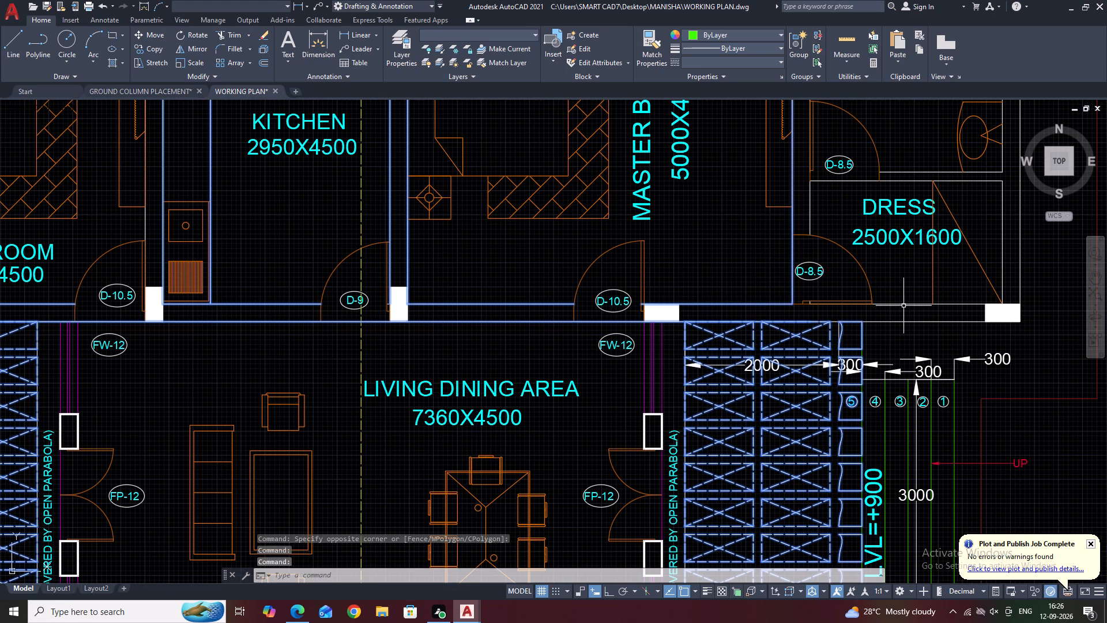
{"action": "left_click", "coordinate": [903, 306]}
{"action": "left_click", "coordinate": [906, 320]}
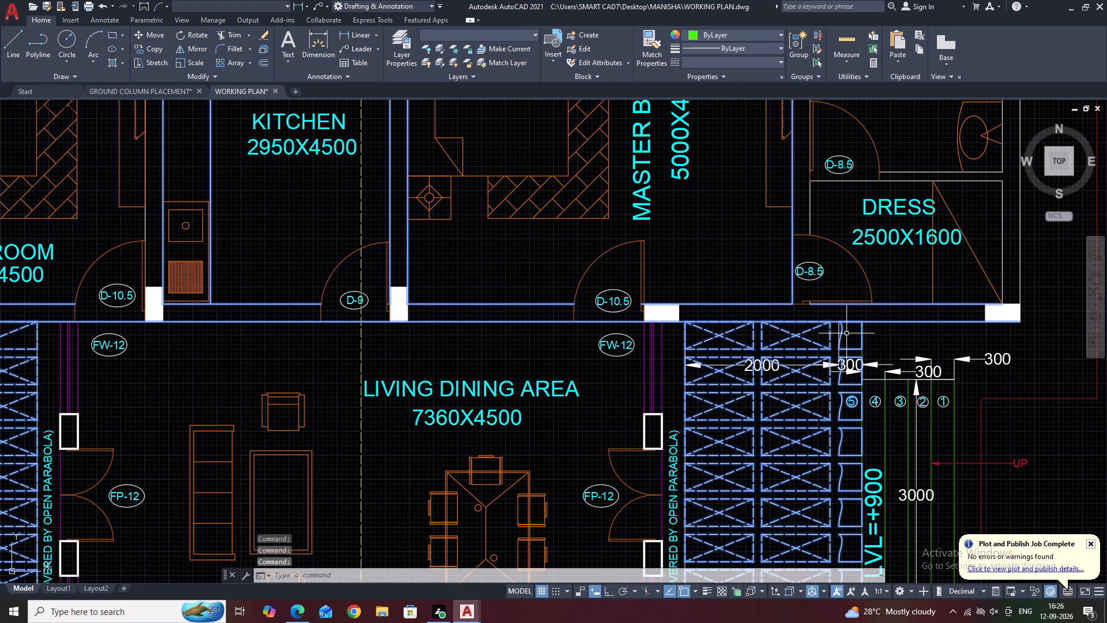
{"action": "scroll", "coordinate": [837, 340], "scroll_direction": "up", "scroll_amount": 2}
{"action": "left_click", "coordinate": [838, 322]}
{"action": "scroll", "coordinate": [833, 284], "scroll_direction": "down", "scroll_amount": 2}
{"action": "middle_click_drag", "start_coordinate": [917, 291], "coordinate": [818, 269]}
{"action": "middle_click_drag", "start_coordinate": [817, 317], "coordinate": [827, 291]}
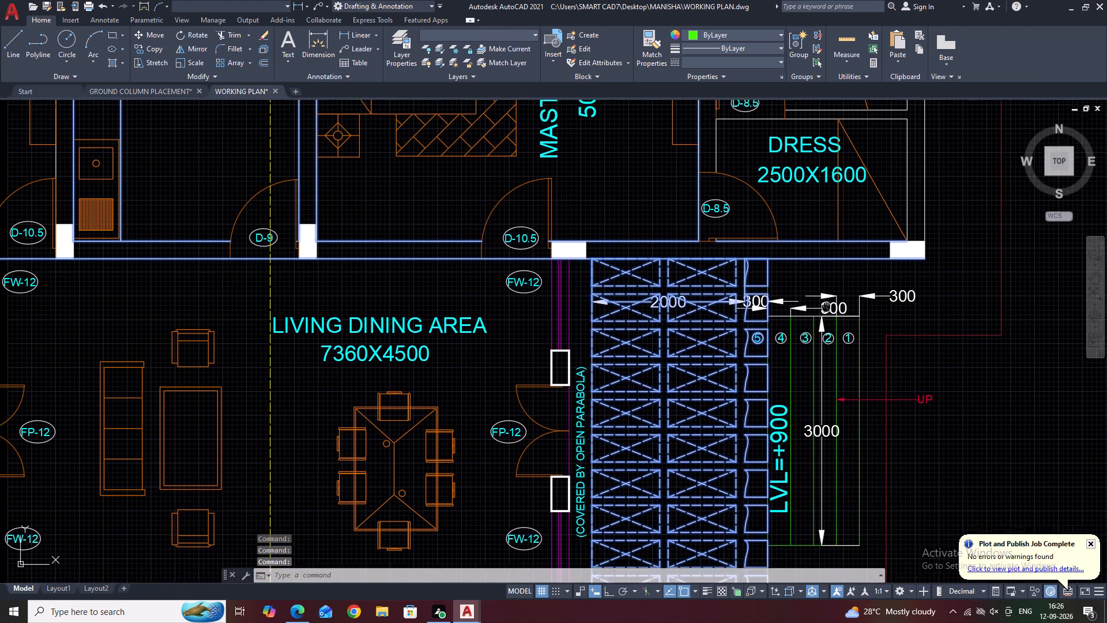
{"action": "middle_click_drag", "start_coordinate": [827, 291], "coordinate": [818, 264]}
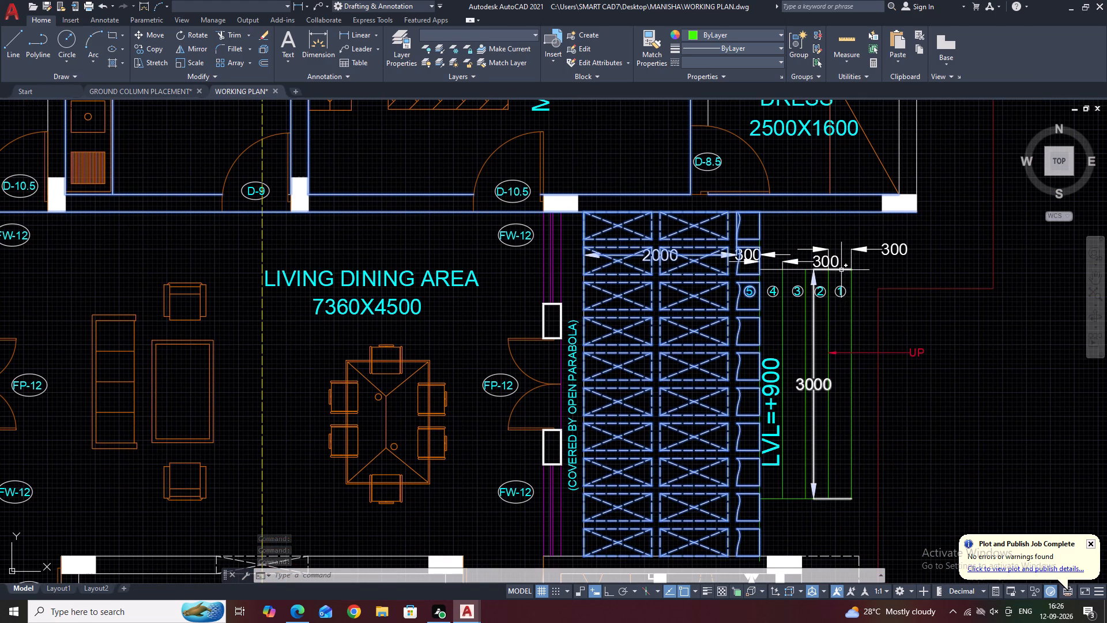
Add the east entrance steps' north edge and the wall lines around toilet 2 and the east dress to the selection.
{"action": "left_click", "coordinate": [792, 269]}
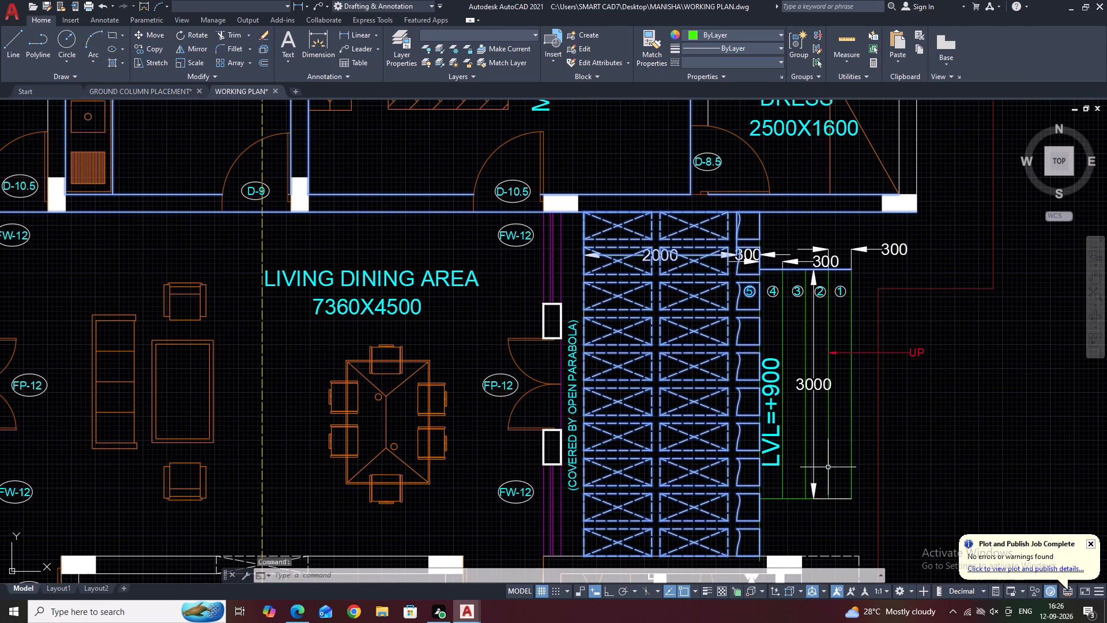
{"action": "middle_click_drag", "start_coordinate": [879, 225], "coordinate": [850, 343]}
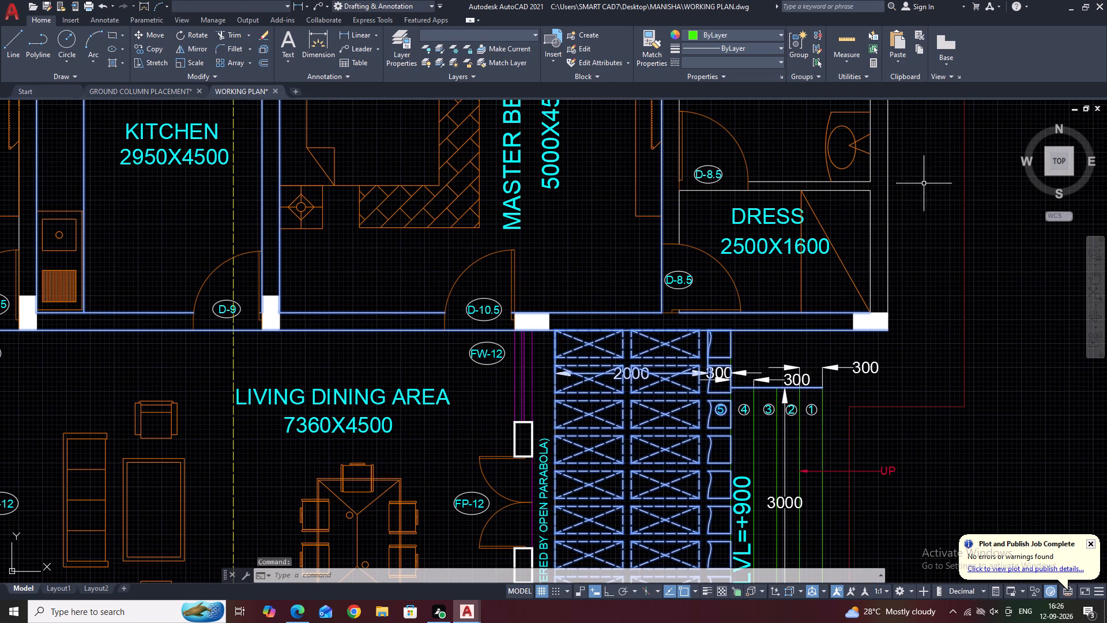
{"action": "left_click", "coordinate": [919, 182]}
{"action": "left_click", "coordinate": [864, 221]}
{"action": "middle_click_drag", "start_coordinate": [872, 211], "coordinate": [886, 295]}
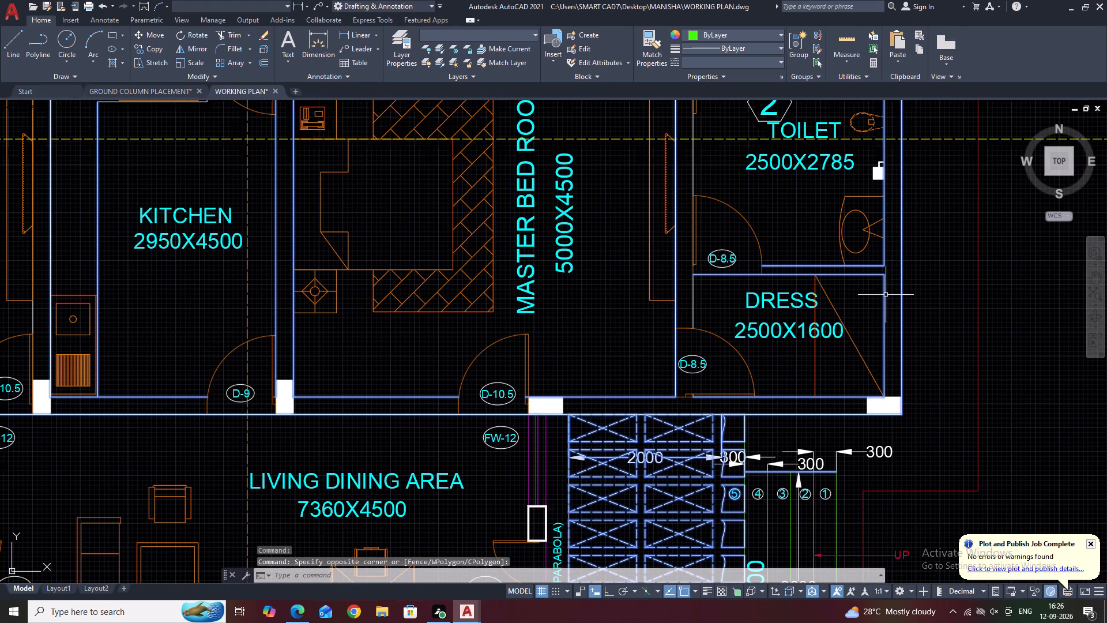
{"action": "left_click", "coordinate": [730, 293]}
{"action": "left_click", "coordinate": [689, 307]}
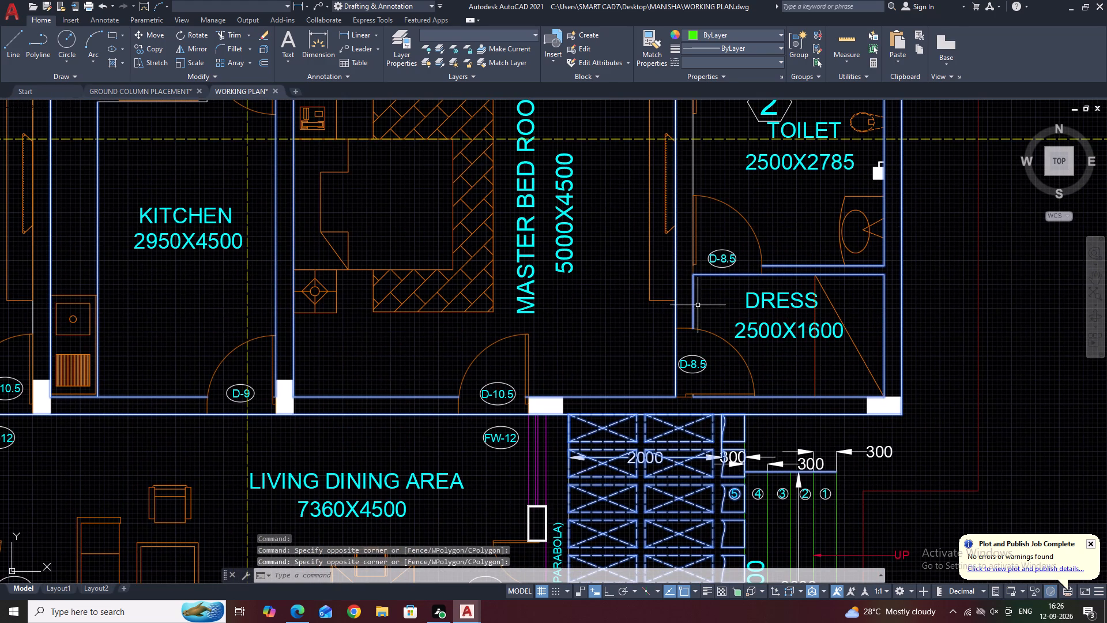
Add the master bedroom's FW-20 projection sides and the open platform's dashed and outer north lines to the selection.
{"action": "scroll", "coordinate": [780, 211], "scroll_direction": "down", "scroll_amount": 2}
{"action": "middle_click_drag", "start_coordinate": [774, 131], "coordinate": [800, 215]}
{"action": "scroll", "coordinate": [735, 217], "scroll_direction": "up", "scroll_amount": 2}
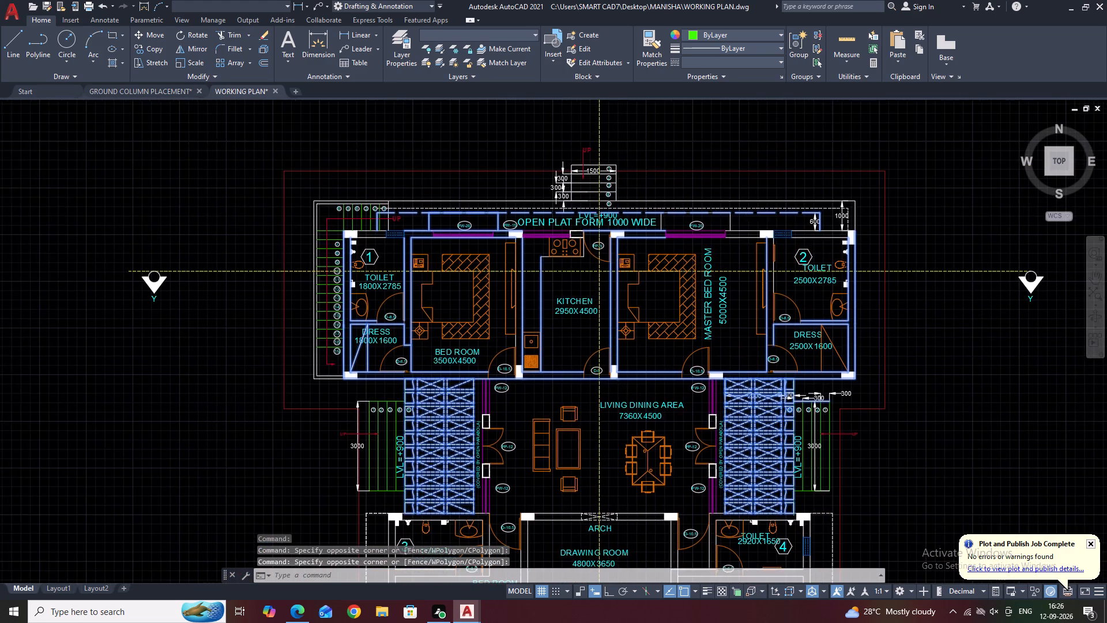
{"action": "left_click", "coordinate": [750, 278]}
{"action": "left_click", "coordinate": [738, 243]}
{"action": "left_click", "coordinate": [730, 215]}
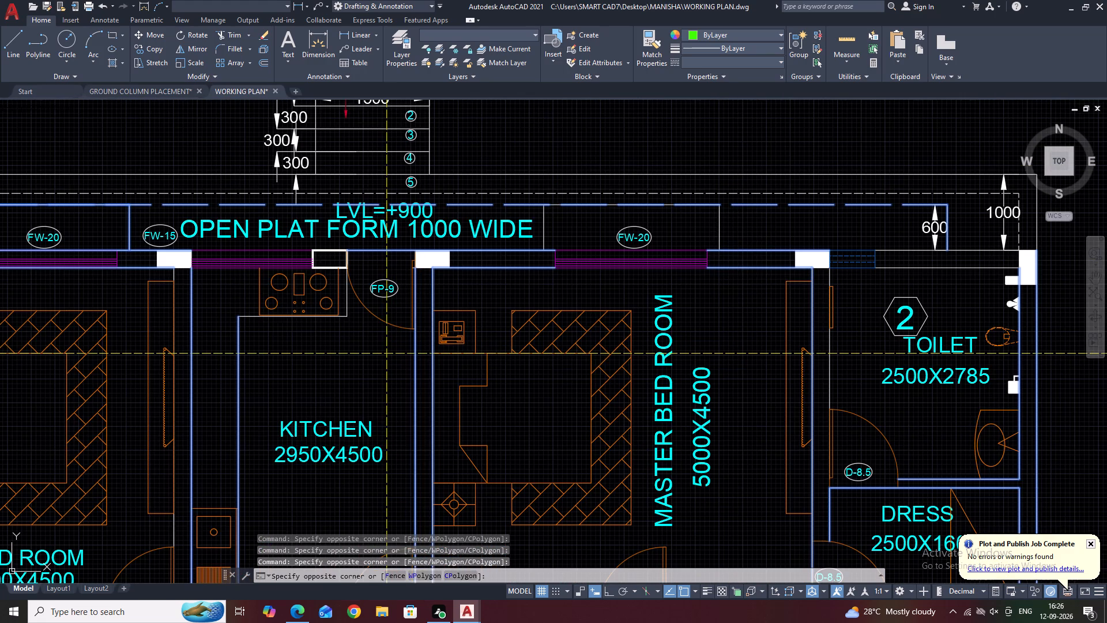
{"action": "left_click", "coordinate": [715, 230]}
{"action": "left_click", "coordinate": [730, 193]}
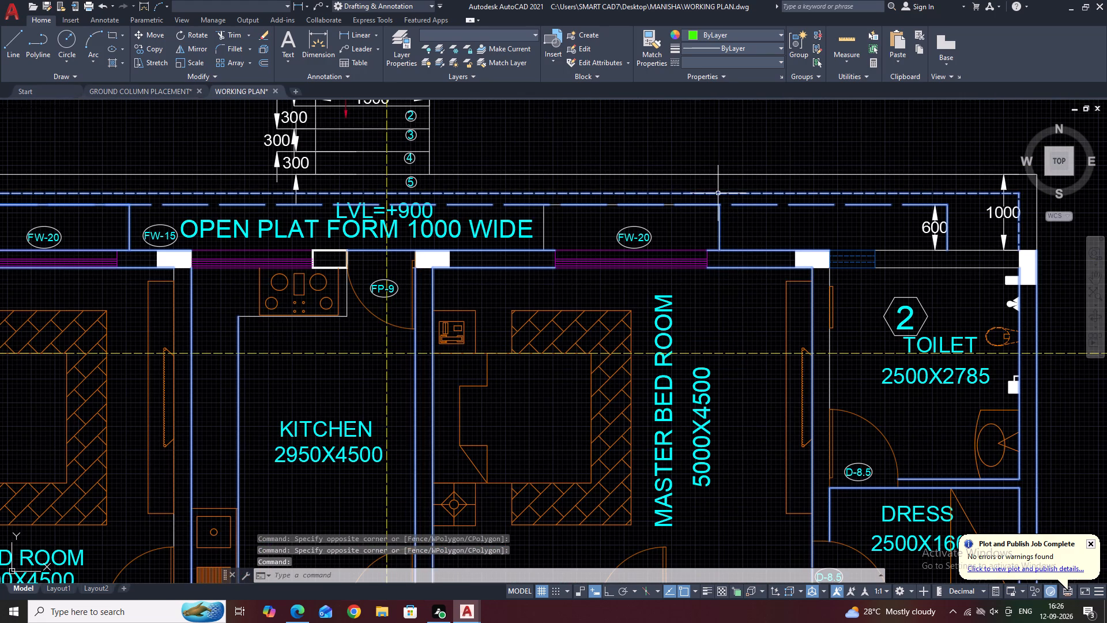
{"action": "left_click", "coordinate": [543, 219]}
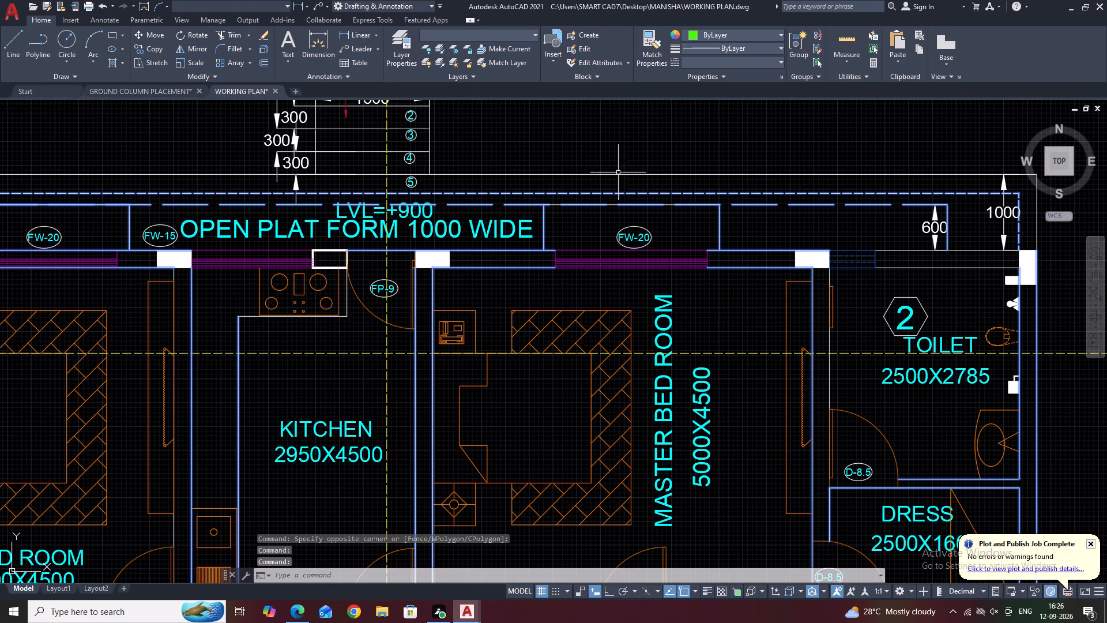
{"action": "left_click", "coordinate": [626, 168]}
{"action": "left_click", "coordinate": [612, 183]}
Add the inner and outer boundary lines on the west and south sides of the northwest staircase to the selection.
{"action": "scroll", "coordinate": [664, 182], "scroll_direction": "down", "scroll_amount": 2}
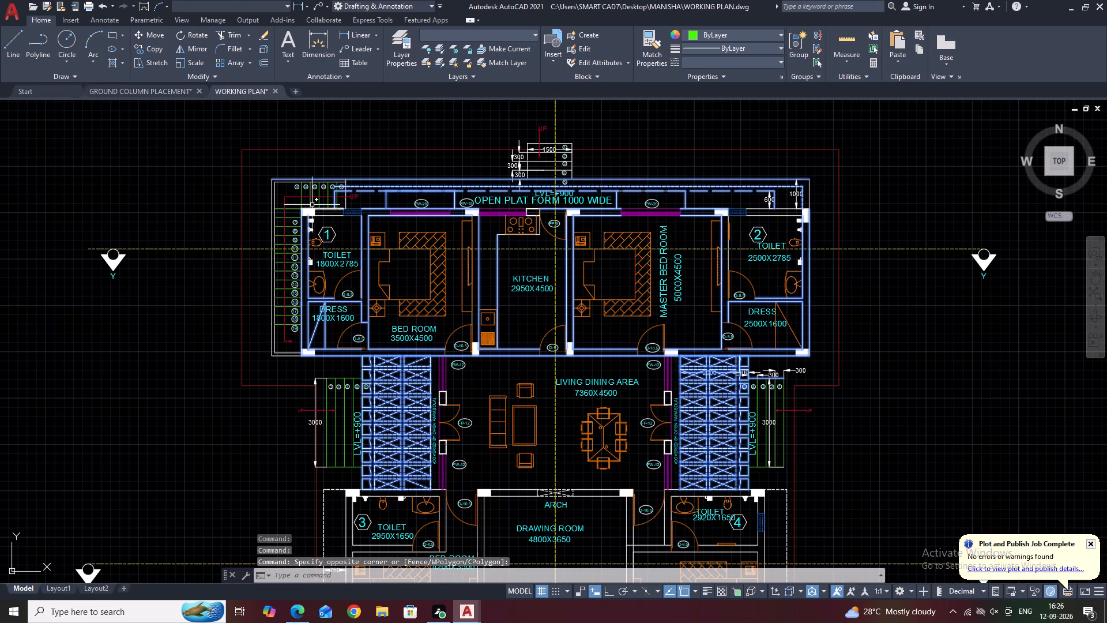
{"action": "middle_click_drag", "start_coordinate": [274, 208], "coordinate": [453, 174]}
{"action": "scroll", "coordinate": [464, 171], "scroll_direction": "up", "scroll_amount": 2}
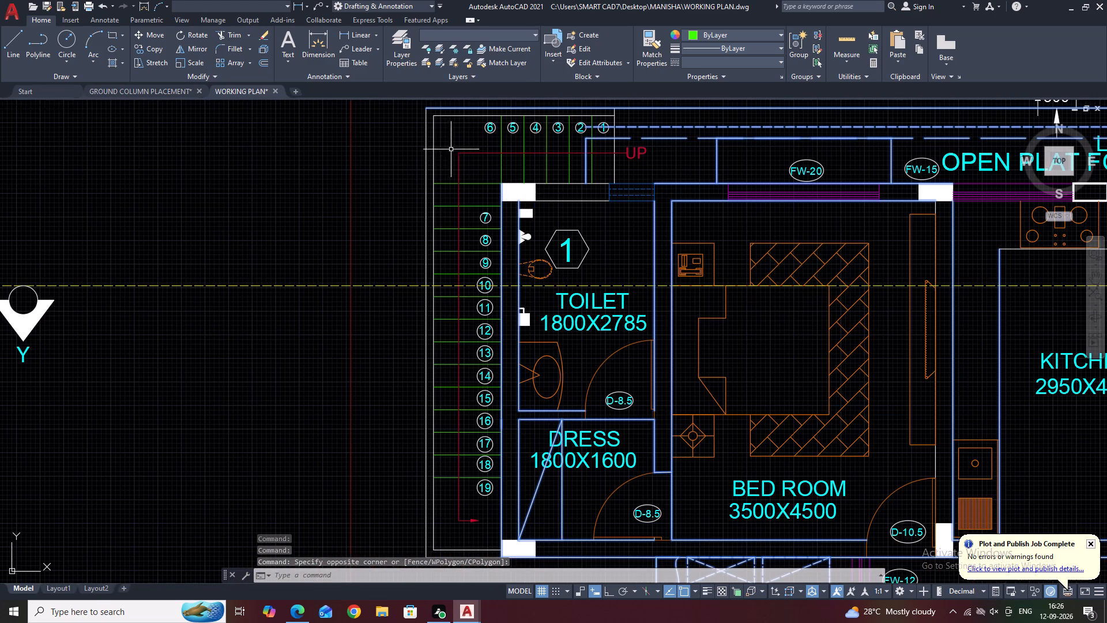
{"action": "left_click", "coordinate": [441, 126]}
{"action": "left_click", "coordinate": [402, 162]}
{"action": "scroll", "coordinate": [432, 197], "scroll_direction": "down", "scroll_amount": 2}
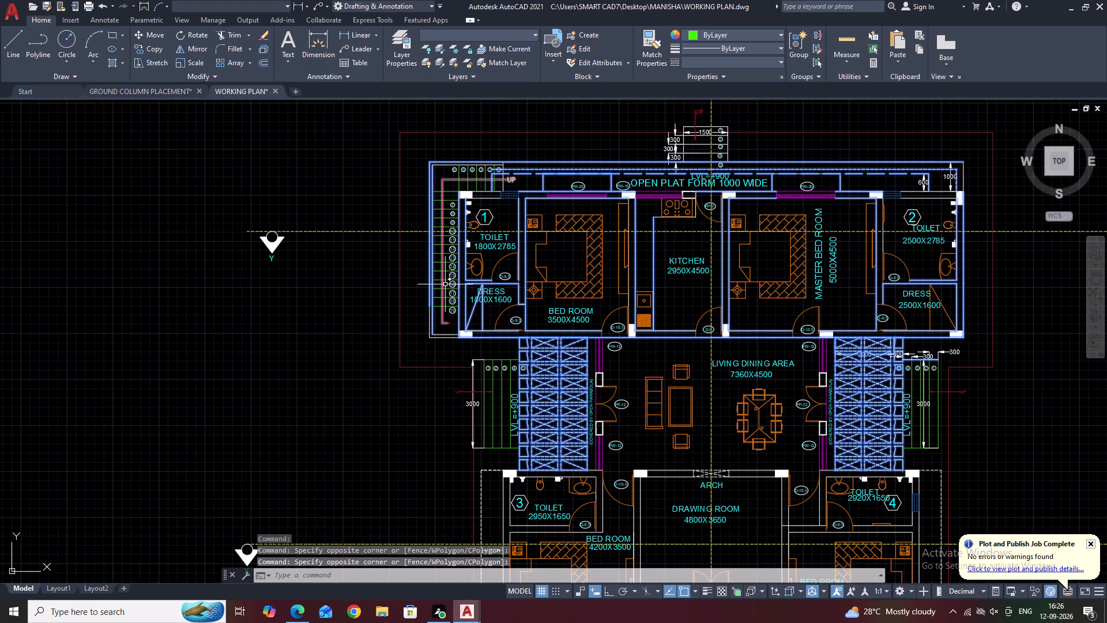
{"action": "scroll", "coordinate": [436, 339], "scroll_direction": "up", "scroll_amount": 2}
{"action": "left_click", "coordinate": [439, 305]}
{"action": "left_click", "coordinate": [391, 352]}
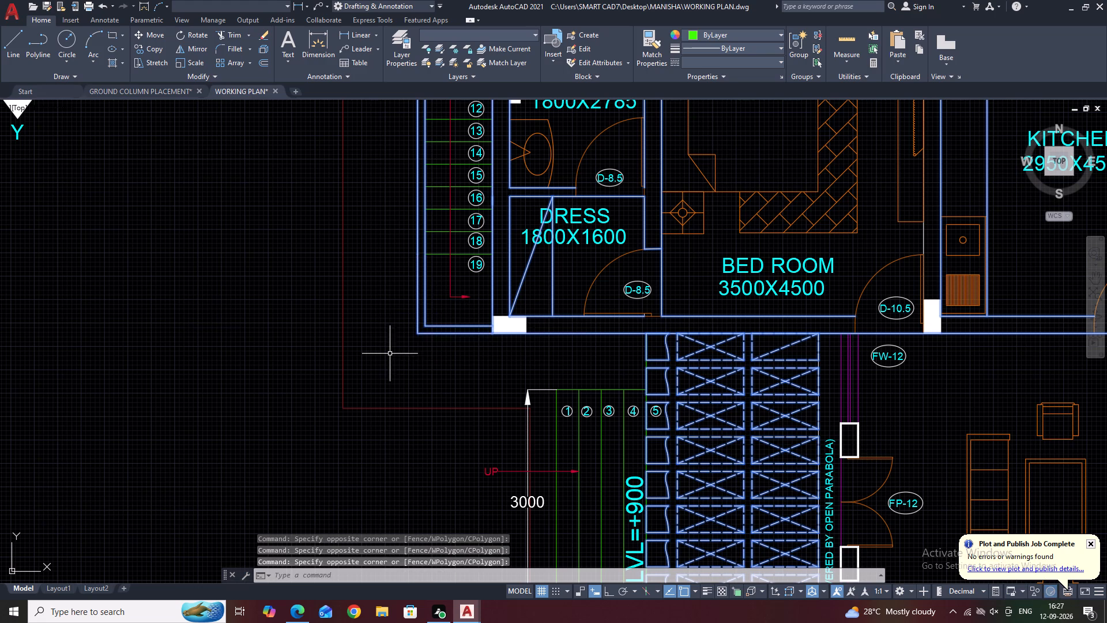
Assign the selected wall and outline elements to the OUTER LINE layer and clear the selection.
{"action": "scroll", "coordinate": [509, 290], "scroll_direction": "down", "scroll_amount": 2}
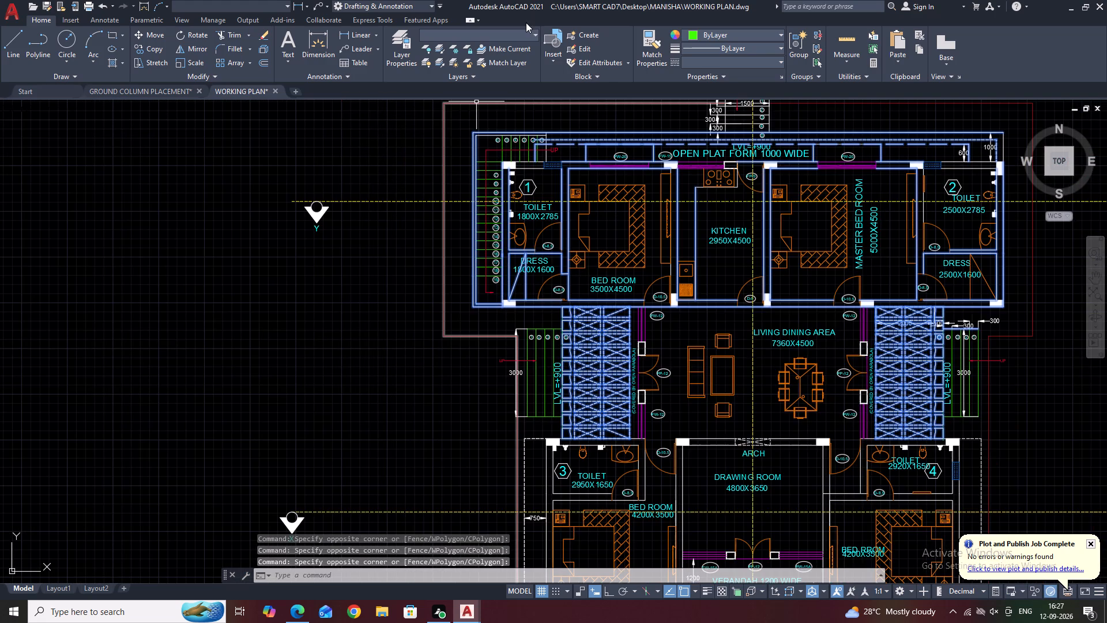
{"action": "scroll", "coordinate": [684, 262], "scroll_direction": "down", "scroll_amount": 2}
{"action": "scroll", "coordinate": [665, 441], "scroll_direction": "up", "scroll_amount": 2}
{"action": "middle_click_drag", "start_coordinate": [670, 445], "coordinate": [662, 344]}
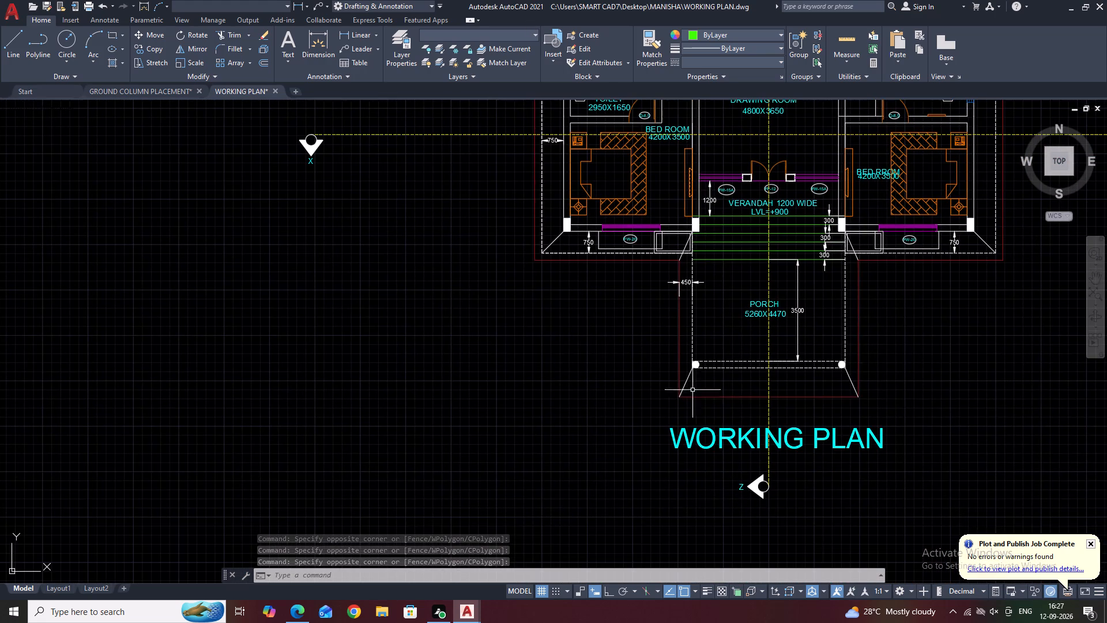
{"action": "left_click", "coordinate": [455, 37]}
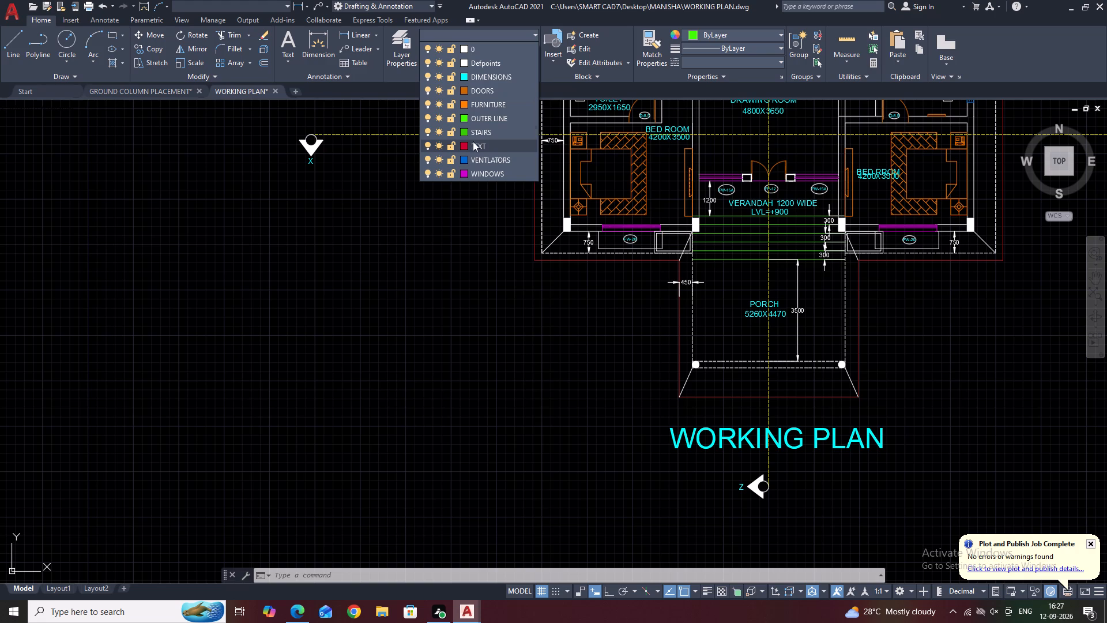
{"action": "left_click", "coordinate": [479, 119]}
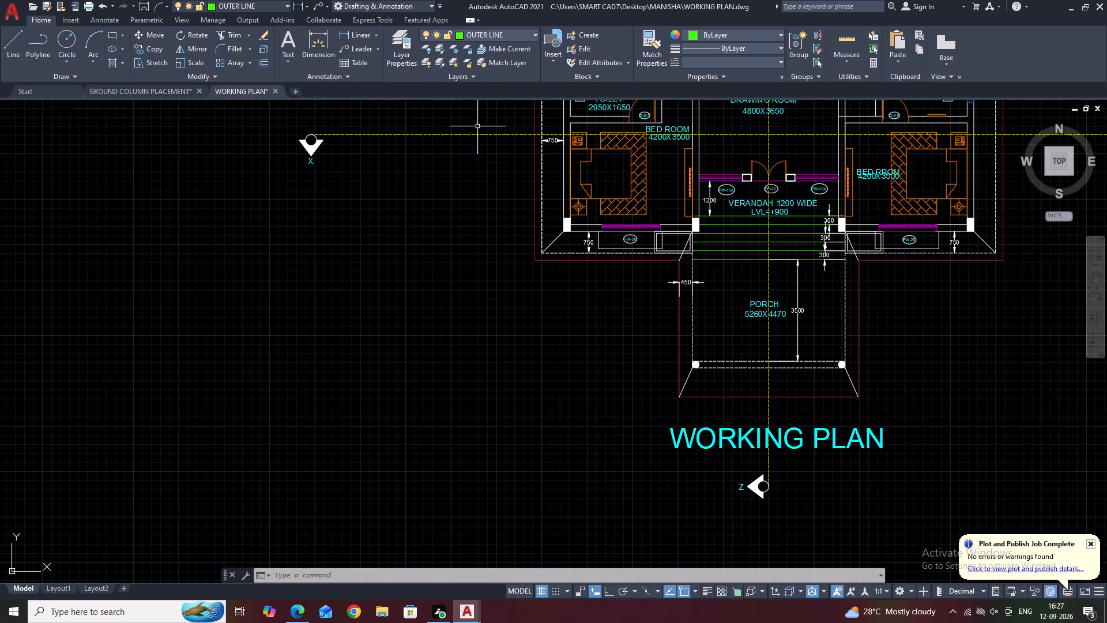
{"action": "scroll", "coordinate": [437, 335], "scroll_direction": "down", "scroll_amount": 1}
{"action": "middle_click_drag", "start_coordinate": [448, 247], "coordinate": [470, 367]}
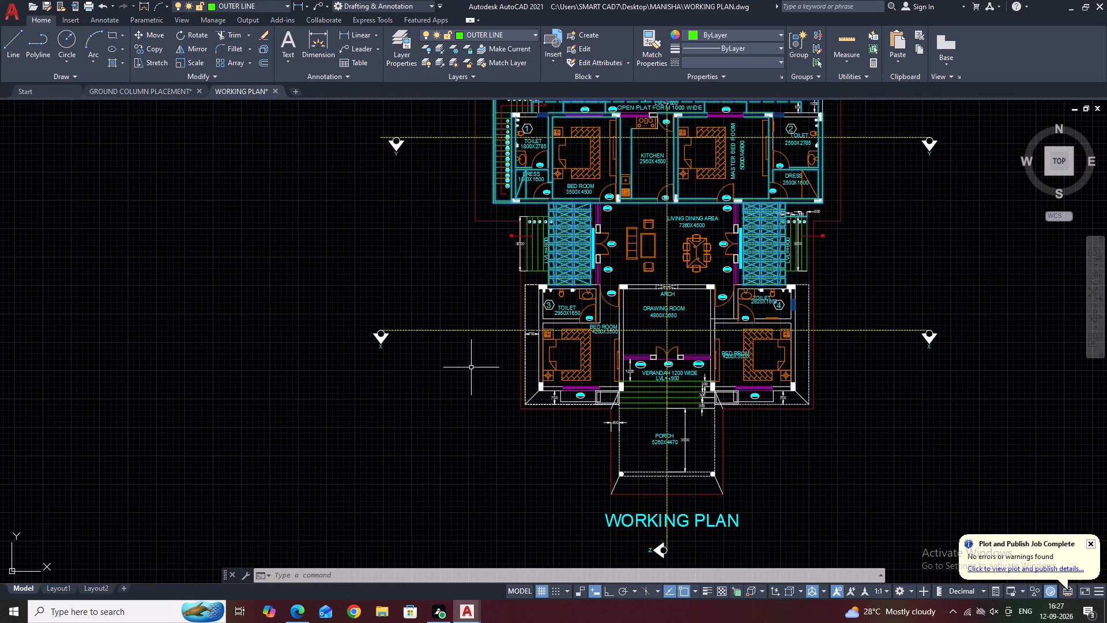
{"action": "key", "text": "Escape"}
Select toilet 2's north wall lines east of the ventilator and its west wall line.
{"action": "middle_click_drag", "start_coordinate": [623, 187], "coordinate": [604, 230]}
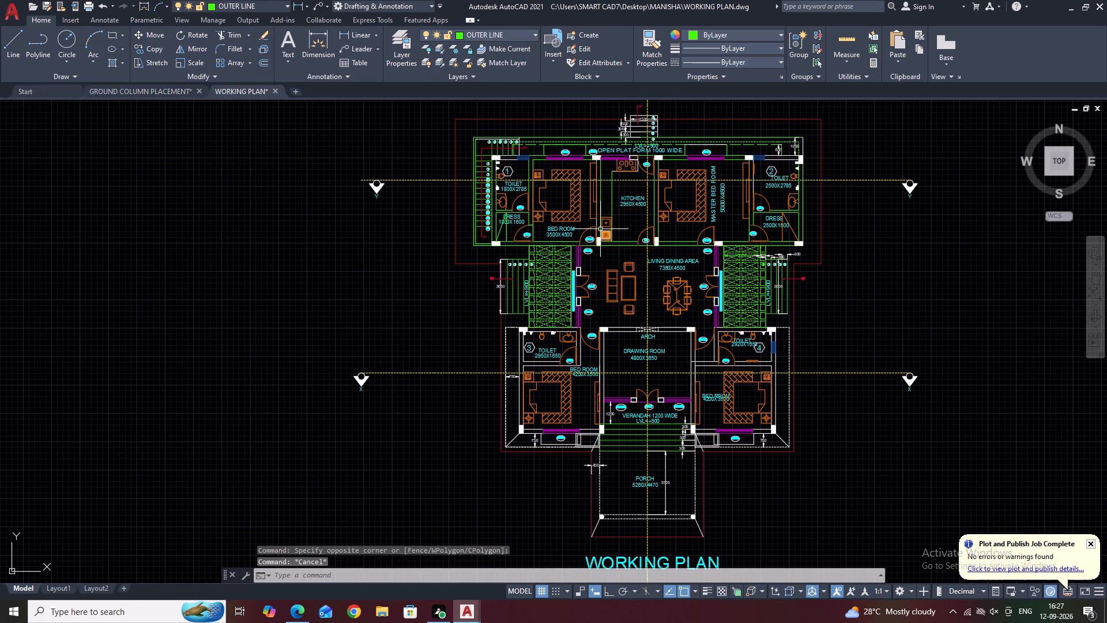
{"action": "scroll", "coordinate": [803, 157], "scroll_direction": "up", "scroll_amount": 3}
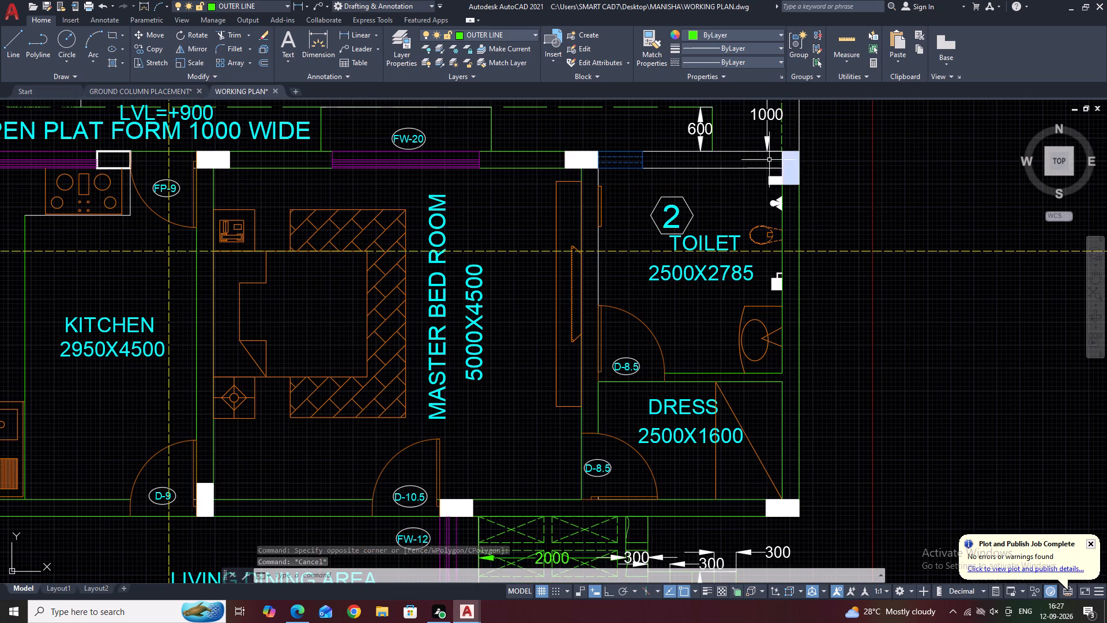
{"action": "scroll", "coordinate": [741, 181], "scroll_direction": "up", "scroll_amount": 2}
{"action": "left_click_drag", "start_coordinate": [741, 177], "coordinate": [740, 172]}
{"action": "left_click", "coordinate": [721, 106]}
{"action": "scroll", "coordinate": [652, 205], "scroll_direction": "down", "scroll_amount": 2}
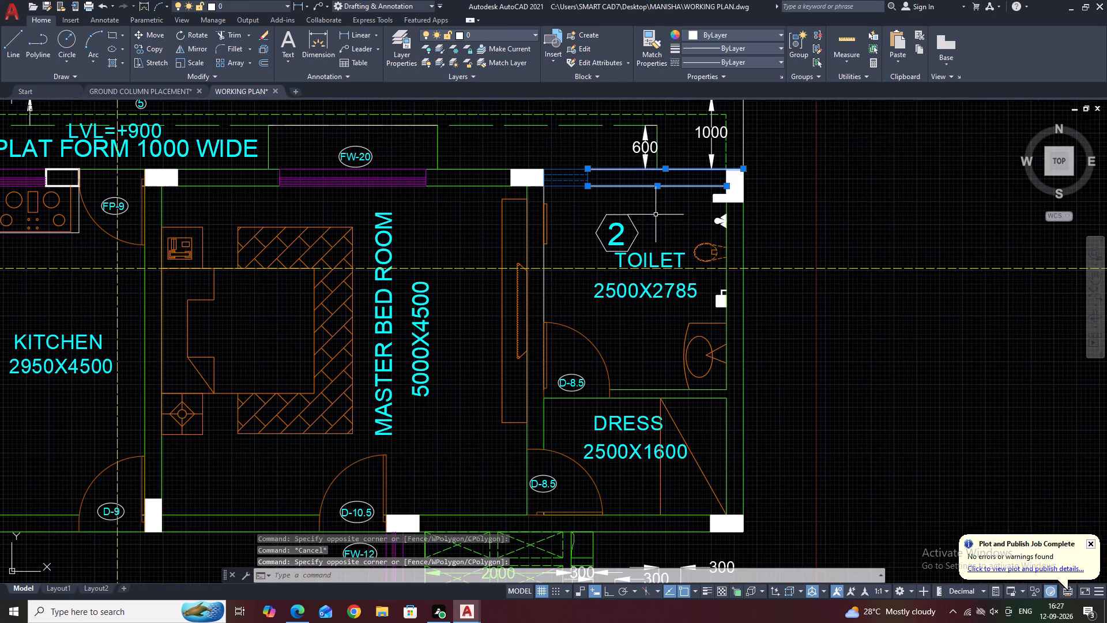
{"action": "middle_click_drag", "start_coordinate": [663, 224], "coordinate": [732, 230]}
{"action": "scroll", "coordinate": [617, 296], "scroll_direction": "up", "scroll_amount": 2}
{"action": "left_click", "coordinate": [616, 283]}
{"action": "left_click", "coordinate": [582, 280]}
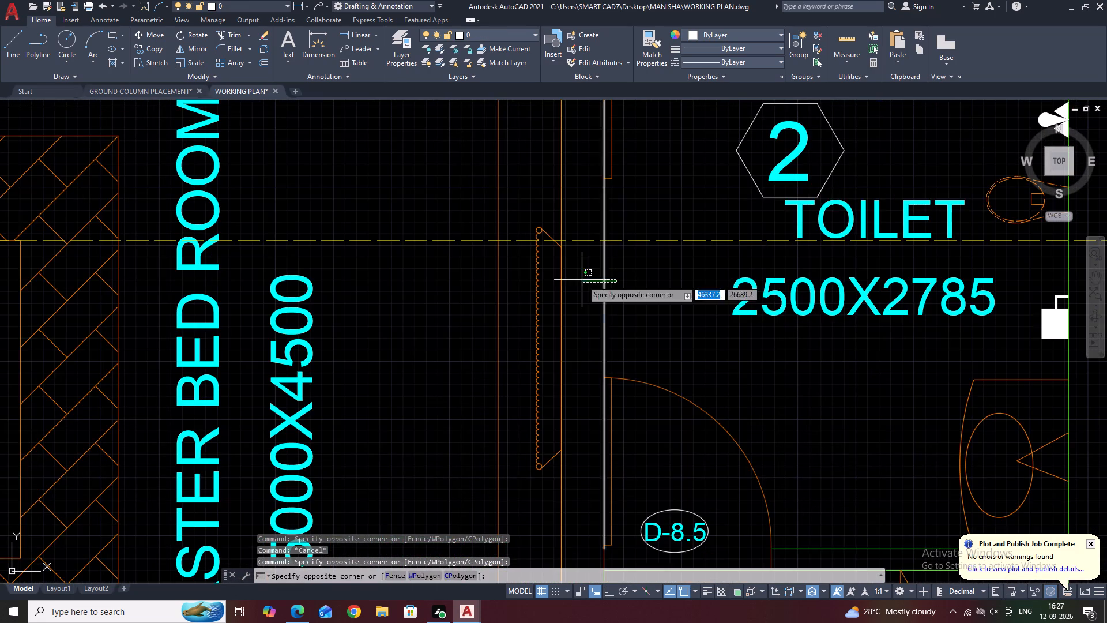
Add toilet 3's wall lines on all four sides and the dashed projection line west of it to the selection.
{"action": "scroll", "coordinate": [626, 275], "scroll_direction": "down", "scroll_amount": 4}
{"action": "middle_click_drag", "start_coordinate": [637, 331], "coordinate": [707, 252]}
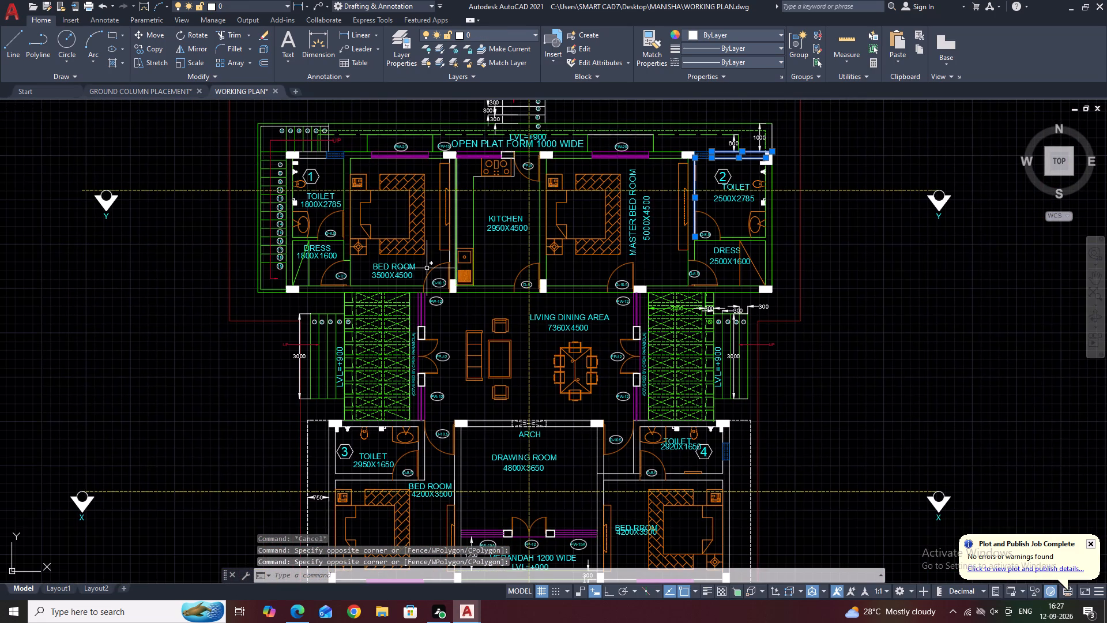
{"action": "middle_click_drag", "start_coordinate": [305, 264], "coordinate": [545, 160]}
{"action": "scroll", "coordinate": [575, 361], "scroll_direction": "up", "scroll_amount": 2}
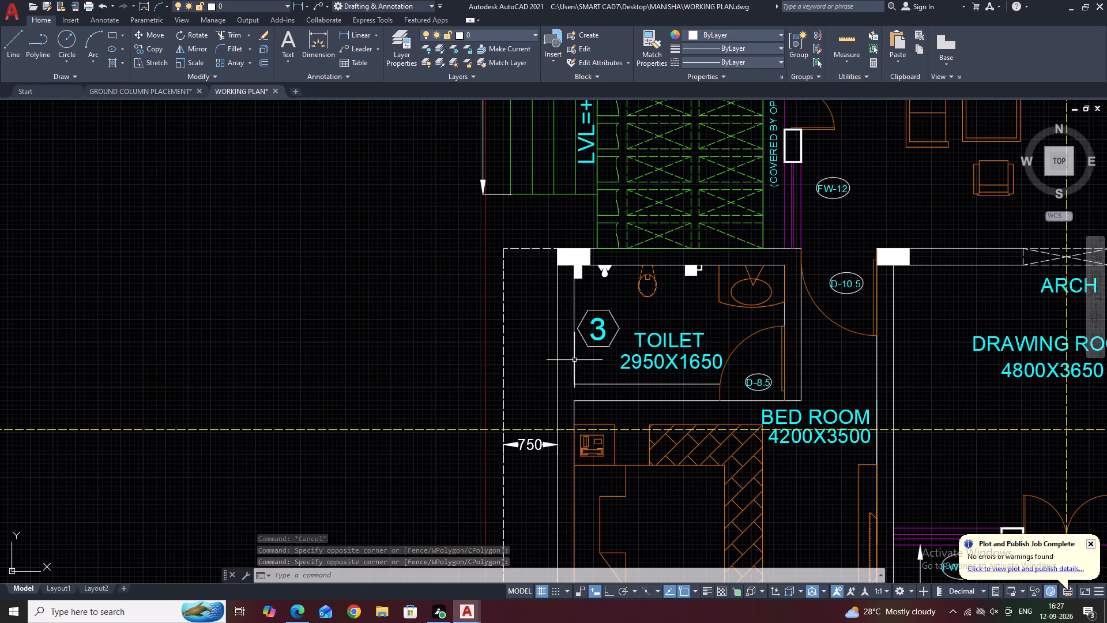
{"action": "left_click", "coordinate": [583, 297]}
{"action": "left_click", "coordinate": [499, 300]}
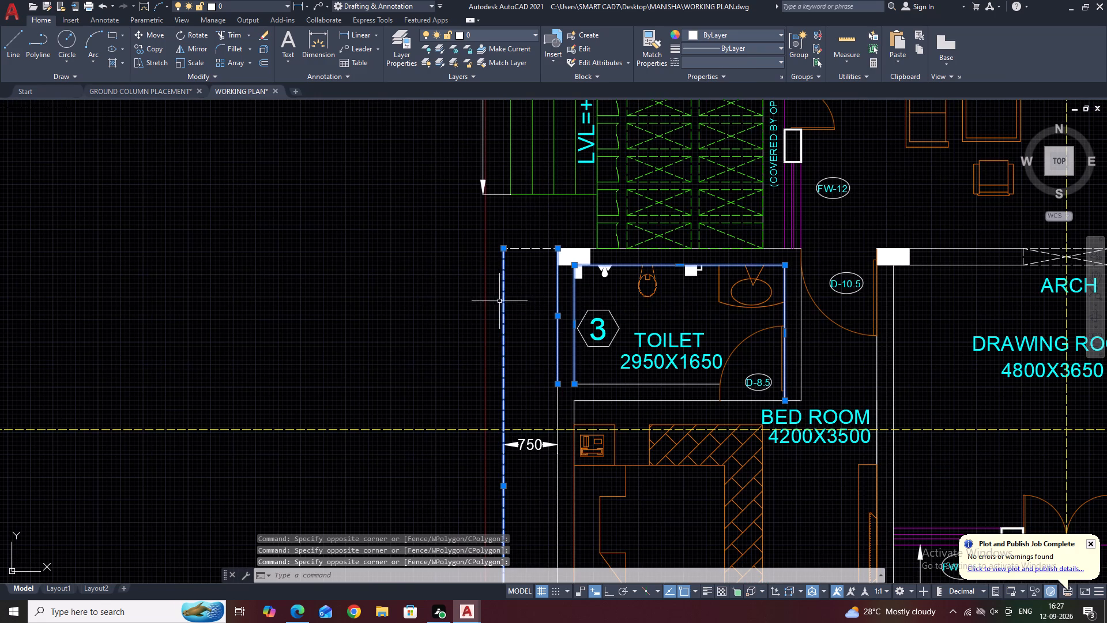
{"action": "scroll", "coordinate": [780, 260], "scroll_direction": "up", "scroll_amount": 2}
{"action": "left_click", "coordinate": [773, 216]}
{"action": "left_click", "coordinate": [746, 264]}
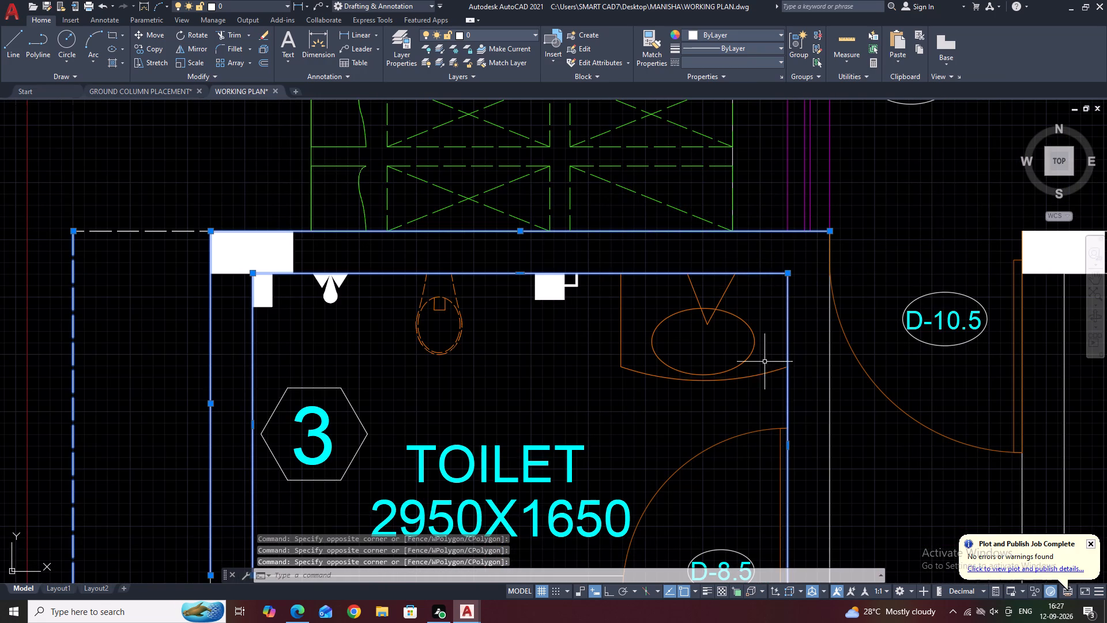
{"action": "left_click", "coordinate": [831, 391]}
{"action": "left_click", "coordinate": [823, 391]}
{"action": "scroll", "coordinate": [797, 389], "scroll_direction": "down", "scroll_amount": 2}
{"action": "left_click", "coordinate": [812, 402]}
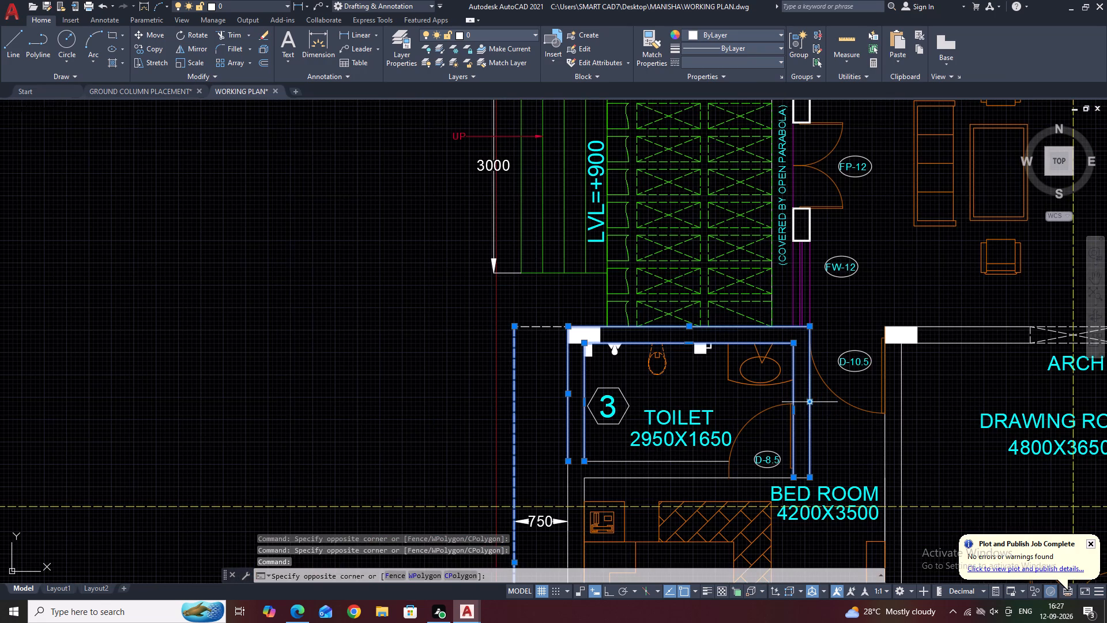
{"action": "middle_click_drag", "start_coordinate": [670, 283], "coordinate": [639, 214]}
{"action": "left_click", "coordinate": [630, 417]}
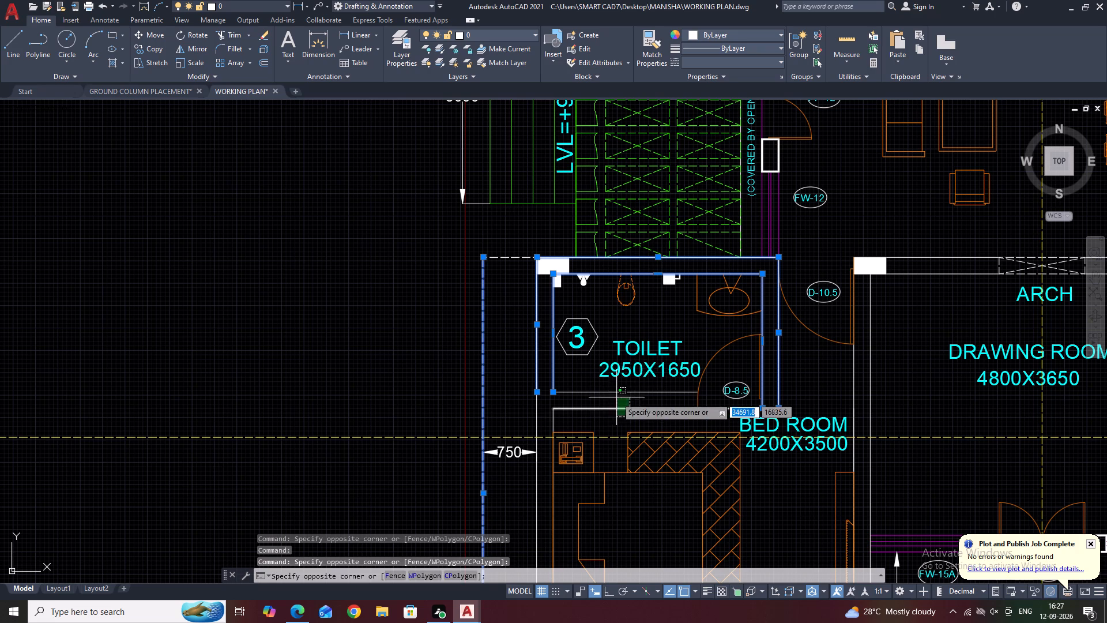
{"action": "left_click", "coordinate": [611, 390]}
Add the dashed projection lines north and south of the southwest bedroom block to the selection.
{"action": "scroll", "coordinate": [589, 303], "scroll_direction": "down", "scroll_amount": 1}
{"action": "middle_click_drag", "start_coordinate": [590, 341], "coordinate": [594, 254]}
{"action": "scroll", "coordinate": [556, 207], "scroll_direction": "up", "scroll_amount": 2}
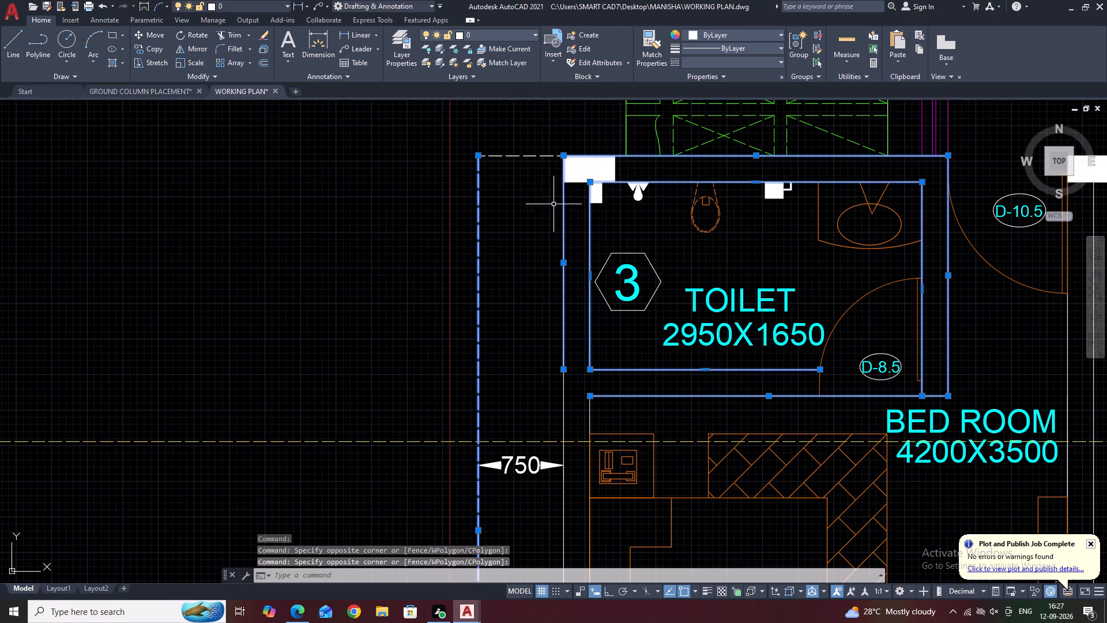
{"action": "left_click", "coordinate": [541, 175]}
{"action": "left_click_drag", "start_coordinate": [525, 159], "coordinate": [519, 155]}
{"action": "left_click", "coordinate": [519, 155]}
{"action": "scroll", "coordinate": [519, 171], "scroll_direction": "down", "scroll_amount": 2}
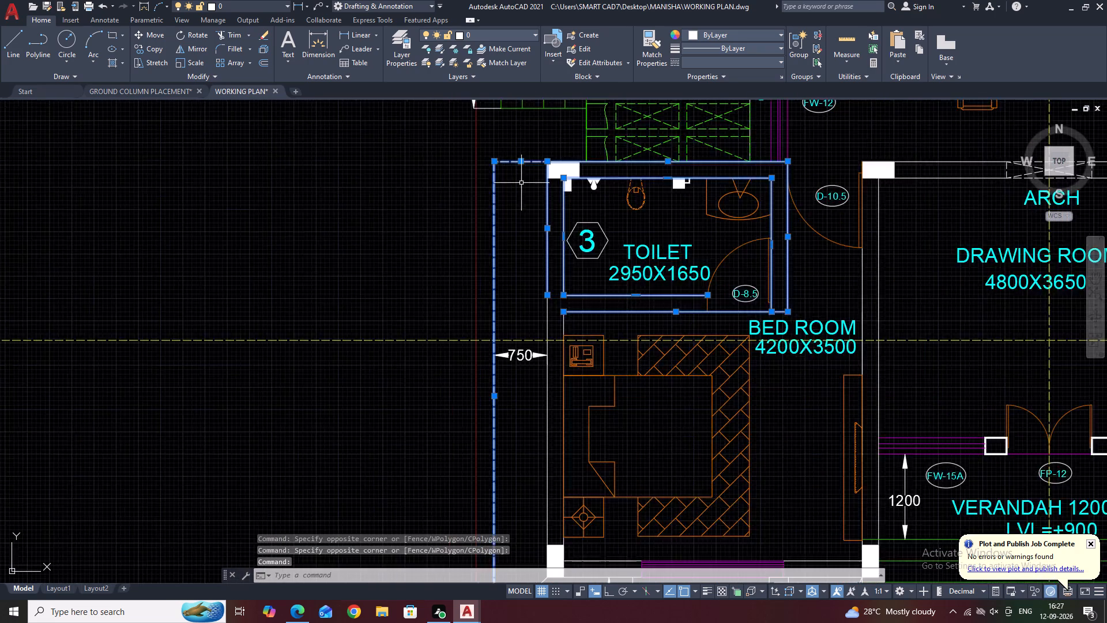
{"action": "scroll", "coordinate": [521, 183], "scroll_direction": "down", "scroll_amount": 1}
{"action": "middle_click_drag", "start_coordinate": [618, 280], "coordinate": [651, 200]}
{"action": "scroll", "coordinate": [592, 284], "scroll_direction": "up", "scroll_amount": 2}
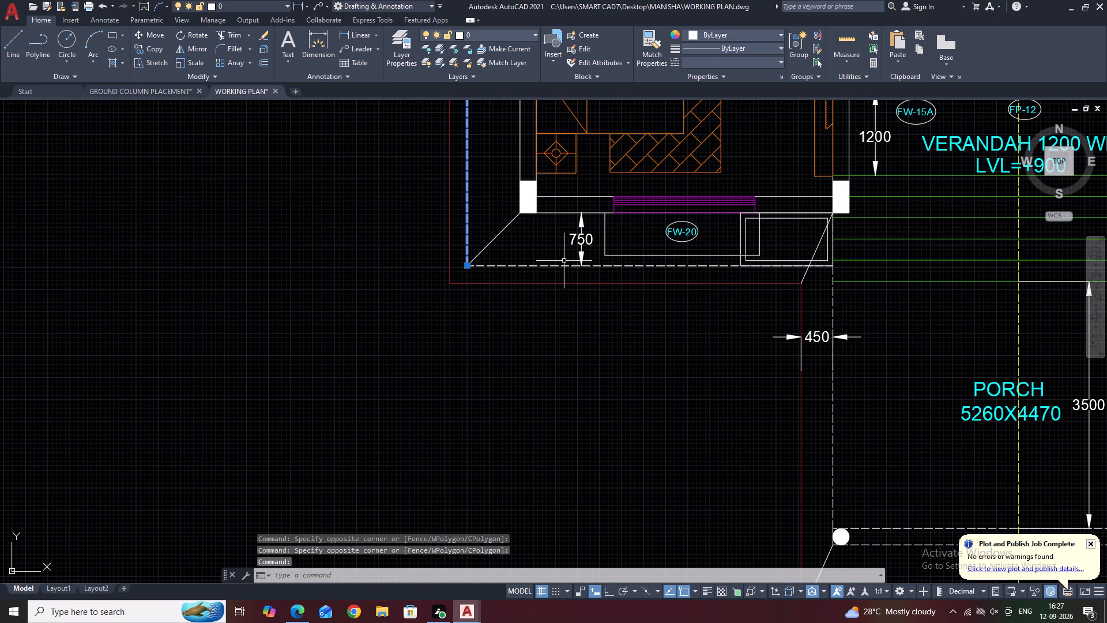
{"action": "left_click", "coordinate": [564, 261]}
{"action": "left_click", "coordinate": [534, 275]}
Add the porch's inner dashed outline, outer south dashed line and southwest diagonal line to the selection.
{"action": "left_click", "coordinate": [841, 302]}
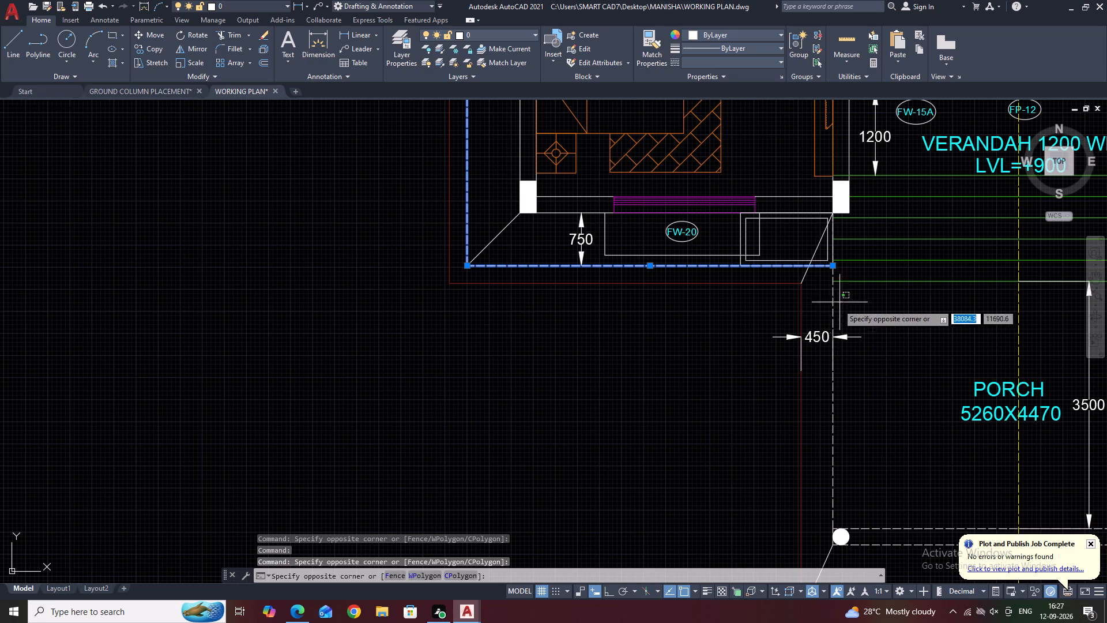
{"action": "left_click", "coordinate": [825, 306]}
{"action": "middle_click_drag", "start_coordinate": [837, 305], "coordinate": [629, 244]}
{"action": "left_click", "coordinate": [699, 498]}
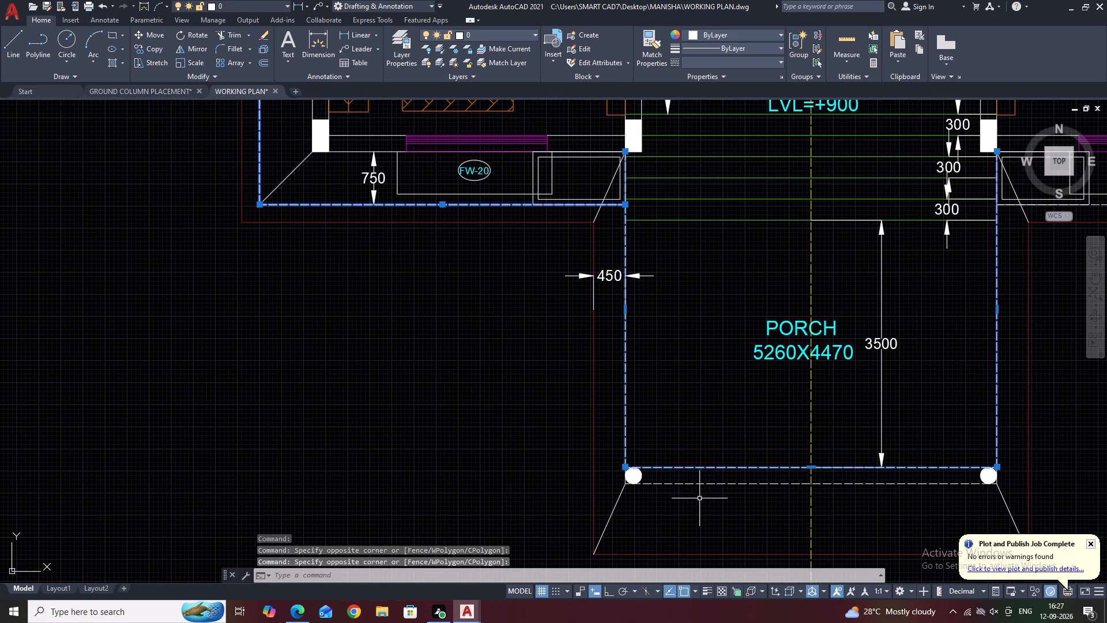
{"action": "left_click", "coordinate": [691, 440]}
{"action": "left_click", "coordinate": [630, 513]}
{"action": "left_click", "coordinate": [606, 501]}
Add the double rectangle east of the porch steps, the adjoining FW-20 outline and the bedroom's inner south wall line to the selection.
{"action": "middle_click_drag", "start_coordinate": [744, 254], "coordinate": [675, 260]}
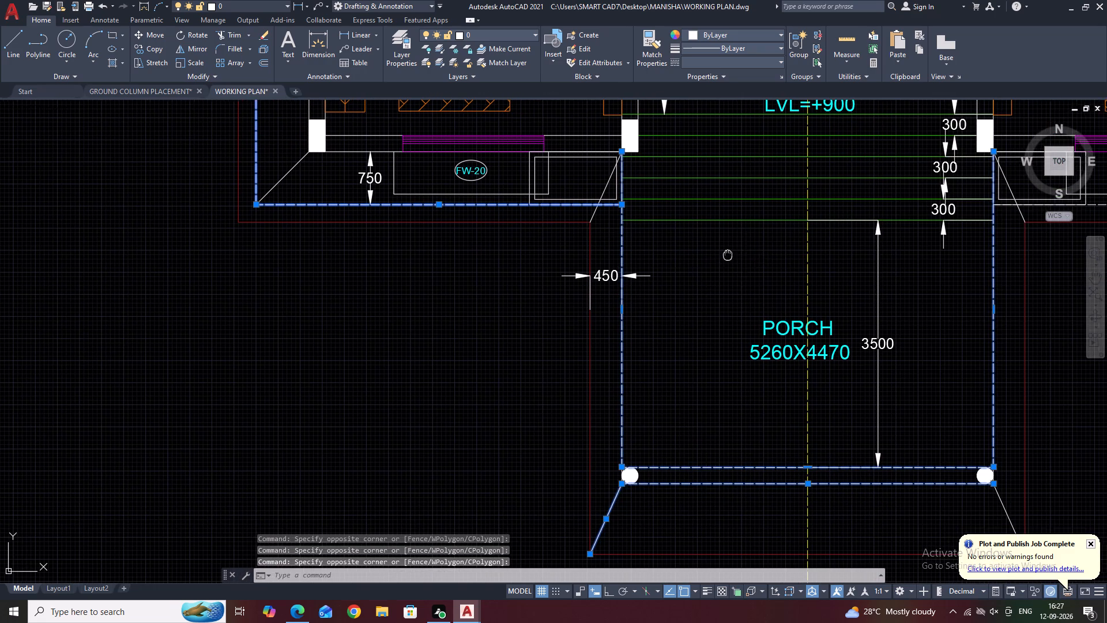
{"action": "middle_click_drag", "start_coordinate": [675, 260], "coordinate": [562, 258]}
{"action": "scroll", "coordinate": [564, 259], "scroll_direction": "up", "scroll_amount": 1}
{"action": "scroll", "coordinate": [708, 261], "scroll_direction": "down", "scroll_amount": 1}
{"action": "middle_click_drag", "start_coordinate": [851, 217], "coordinate": [843, 226]}
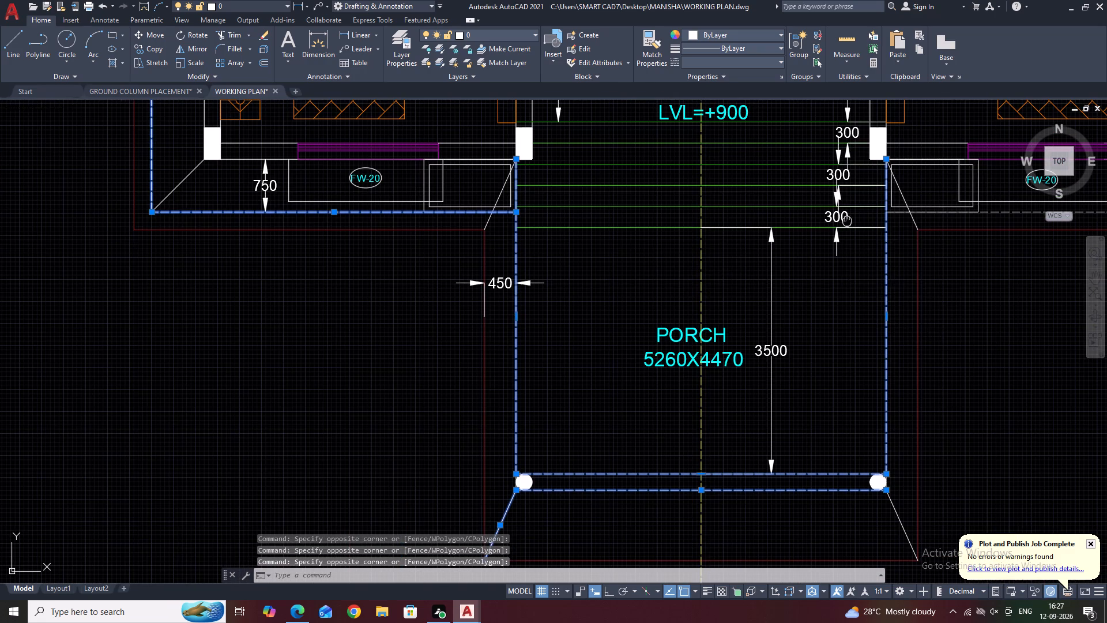
{"action": "middle_click_drag", "start_coordinate": [843, 226], "coordinate": [731, 344]}
{"action": "scroll", "coordinate": [826, 341], "scroll_direction": "up", "scroll_amount": 2}
{"action": "left_click", "coordinate": [893, 359]}
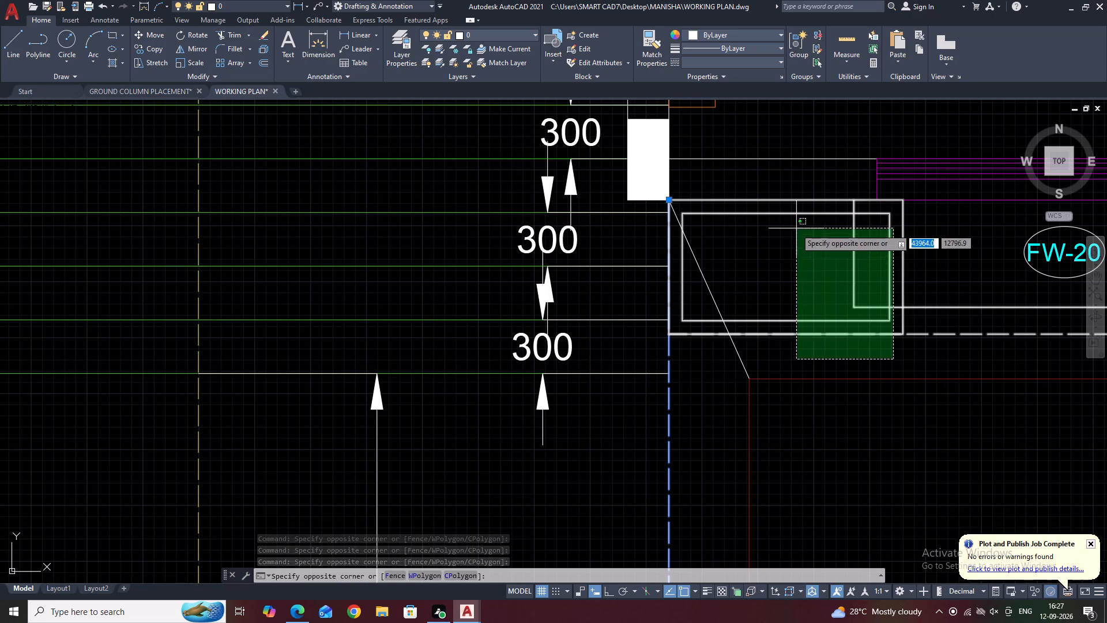
{"action": "left_click", "coordinate": [796, 228]}
{"action": "left_click", "coordinate": [784, 129]}
{"action": "left_click_drag", "start_coordinate": [753, 231], "coordinate": [755, 237]}
{"action": "scroll", "coordinate": [751, 226], "scroll_direction": "down", "scroll_amount": 3}
{"action": "middle_click_drag", "start_coordinate": [823, 242], "coordinate": [733, 298]}
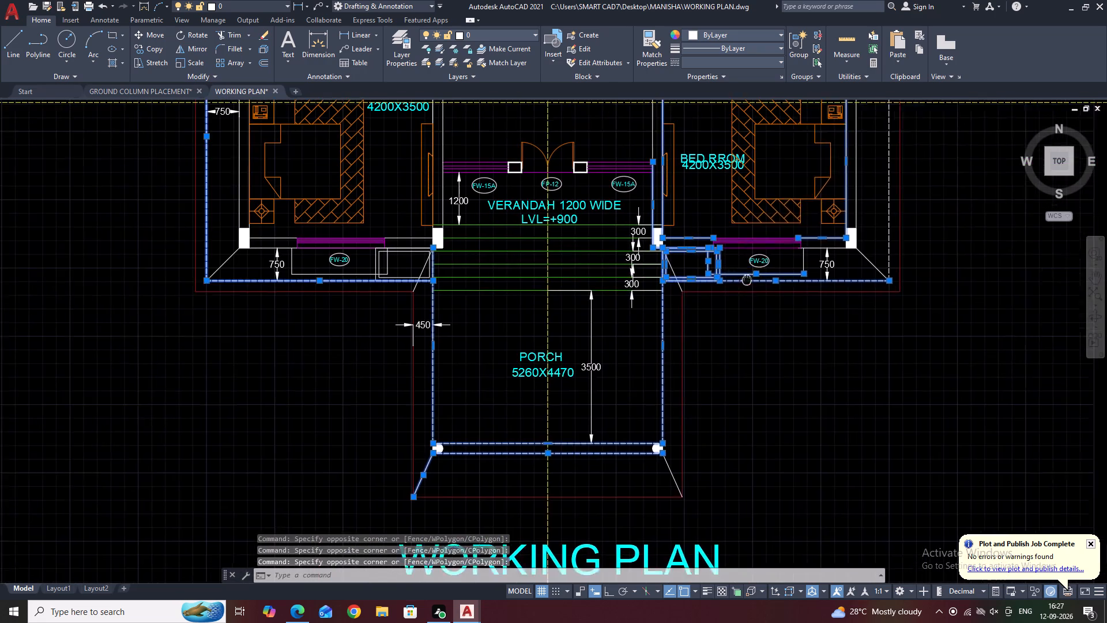
Add the southeast corner diagonal, the southeast bedroom's outer south wall line and the FW-20 outline's east edge to the selection.
{"action": "middle_click_drag", "start_coordinate": [733, 298], "coordinate": [732, 299]}
{"action": "scroll", "coordinate": [823, 299], "scroll_direction": "up", "scroll_amount": 2}
{"action": "left_click", "coordinate": [933, 235]}
{"action": "left_click", "coordinate": [859, 305]}
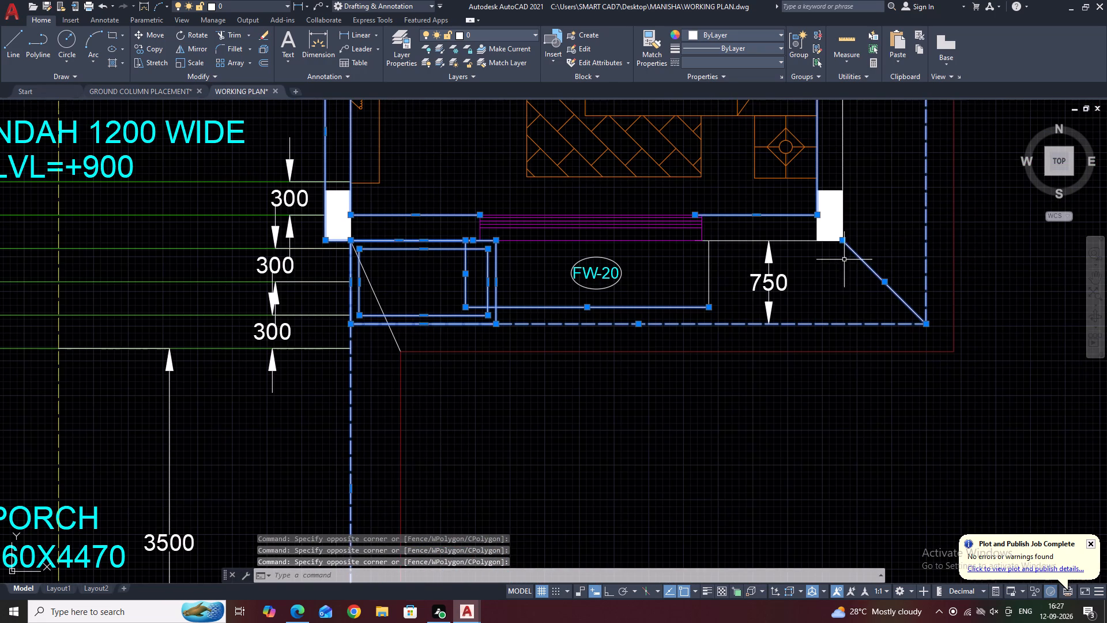
{"action": "left_click", "coordinate": [797, 232]}
{"action": "left_click", "coordinate": [786, 251]}
{"action": "left_click", "coordinate": [731, 242]}
{"action": "left_click", "coordinate": [701, 279]}
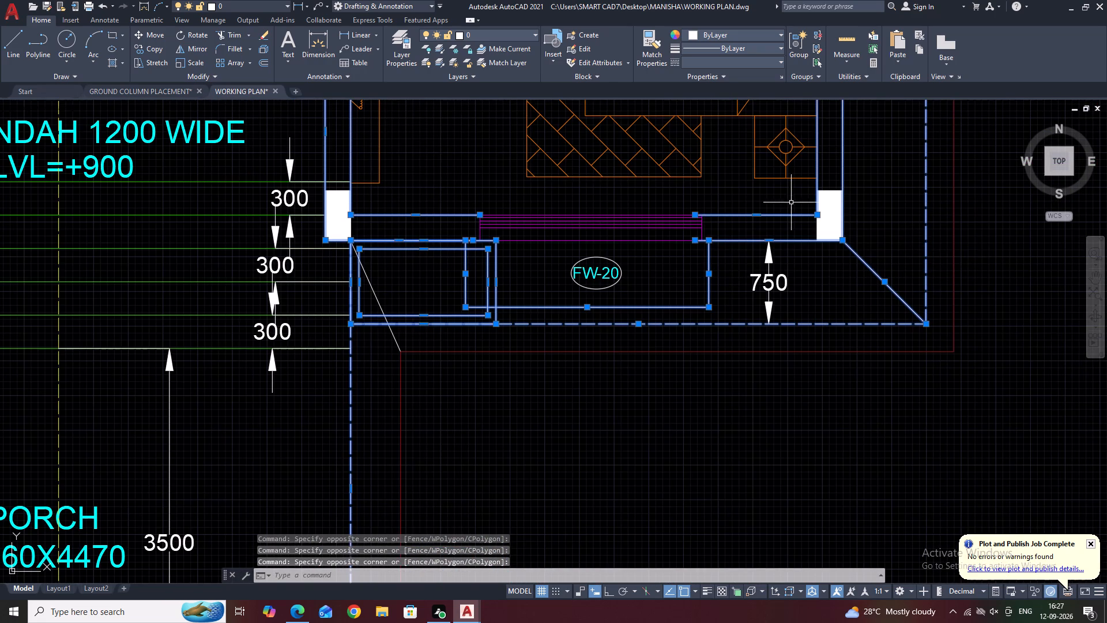
Add toilet 4's wall lines and the dashed projection line at its northeast corner to the selection.
{"action": "middle_click_drag", "start_coordinate": [788, 203], "coordinate": [726, 371]}
{"action": "middle_click_drag", "start_coordinate": [785, 298], "coordinate": [798, 349]}
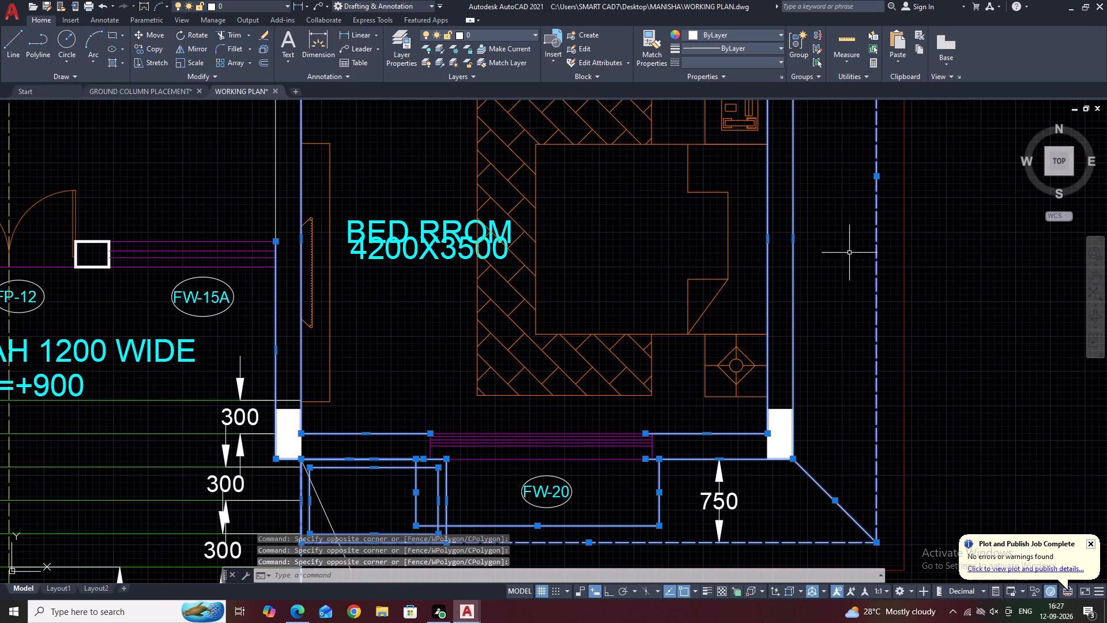
{"action": "middle_click_drag", "start_coordinate": [824, 239], "coordinate": [833, 370]}
{"action": "middle_click_drag", "start_coordinate": [825, 250], "coordinate": [846, 368]}
{"action": "middle_click_drag", "start_coordinate": [850, 234], "coordinate": [859, 265]}
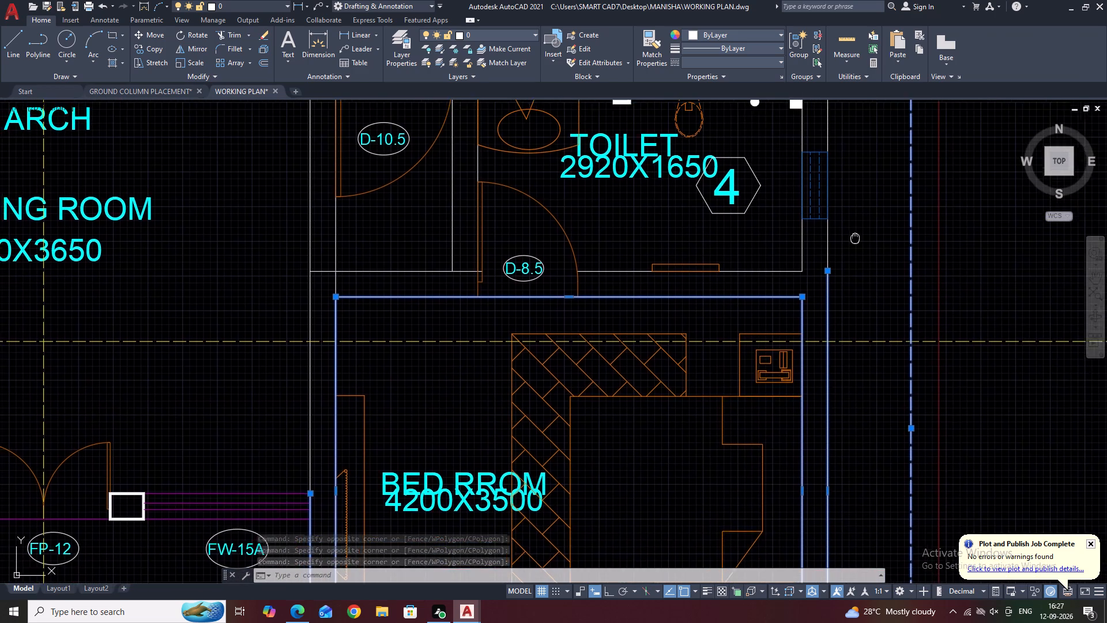
{"action": "middle_click_drag", "start_coordinate": [859, 265], "coordinate": [859, 345]}
{"action": "left_click", "coordinate": [853, 348]}
{"action": "left_click", "coordinate": [800, 358]}
{"action": "left_click_drag", "start_coordinate": [785, 369], "coordinate": [778, 382]}
{"action": "left_click", "coordinate": [775, 387]}
{"action": "left_click", "coordinate": [761, 340]}
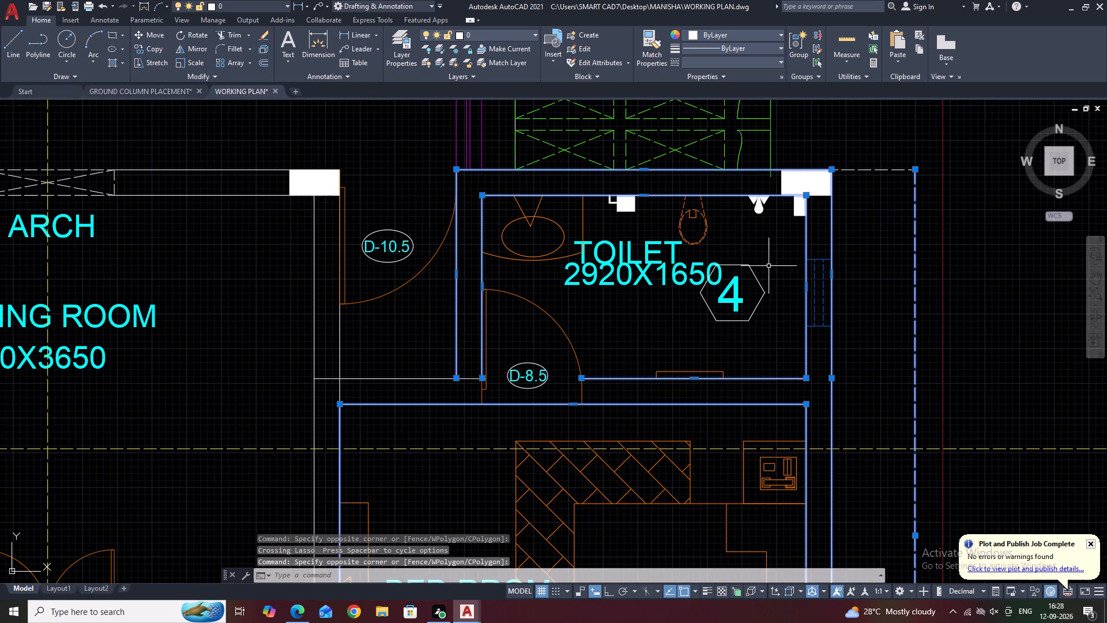
{"action": "scroll", "coordinate": [830, 282], "scroll_direction": "down", "scroll_amount": 2}
{"action": "left_click", "coordinate": [848, 239]}
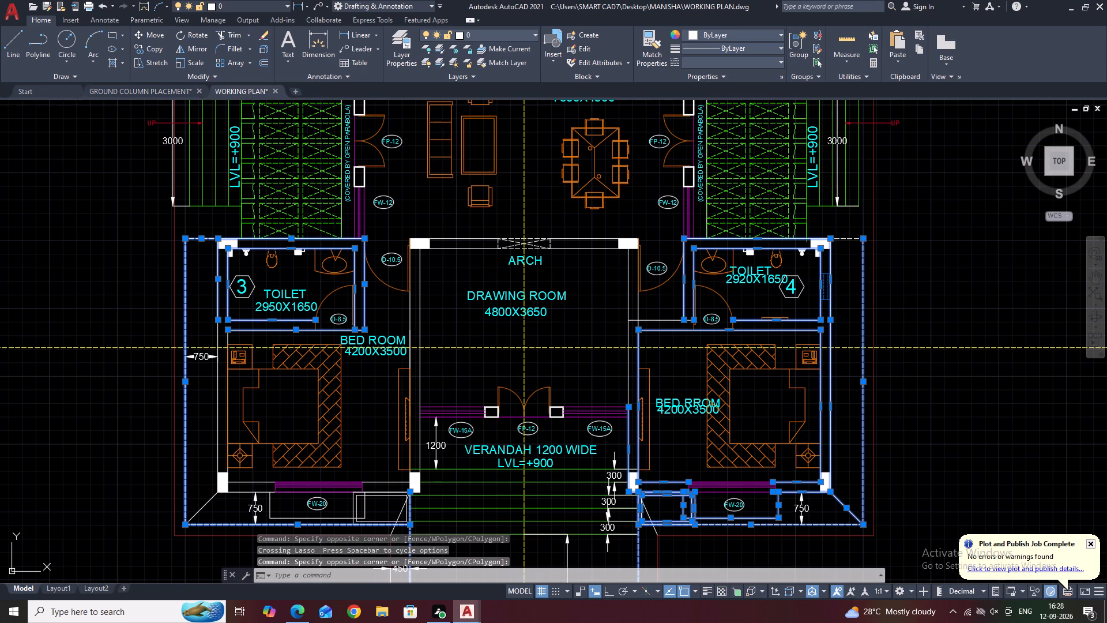
Add the drawing room's north wall lines on both sides of the arch and its west wall lines to the selection.
{"action": "middle_click_drag", "start_coordinate": [850, 277], "coordinate": [880, 306]}
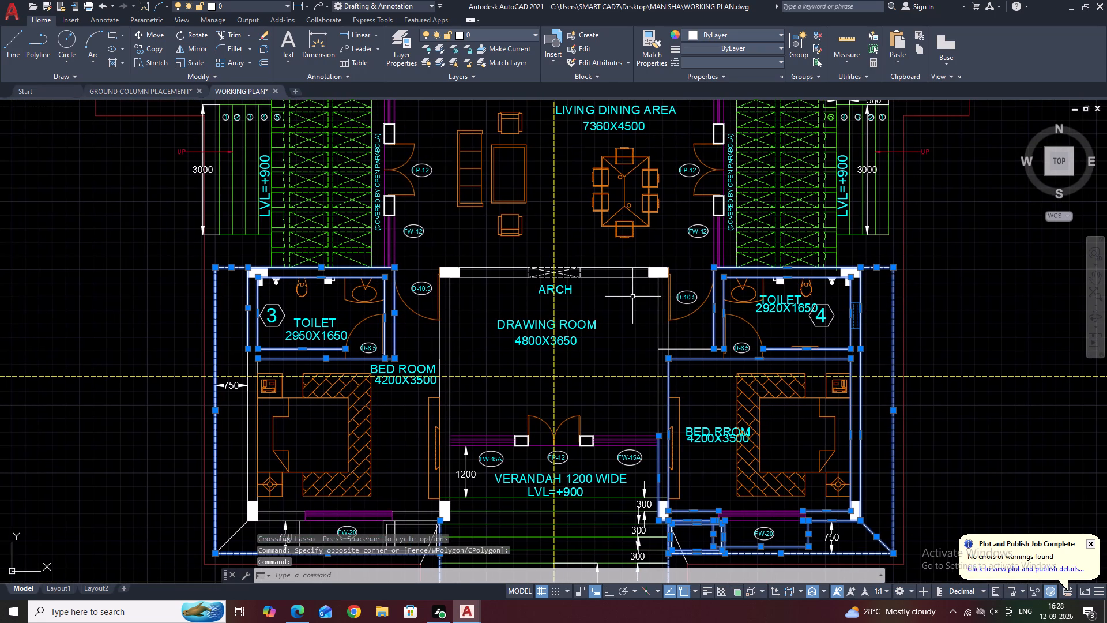
{"action": "left_click", "coordinate": [632, 297]}
{"action": "left_click", "coordinate": [617, 262]}
{"action": "left_click_drag", "start_coordinate": [500, 249], "coordinate": [499, 254]}
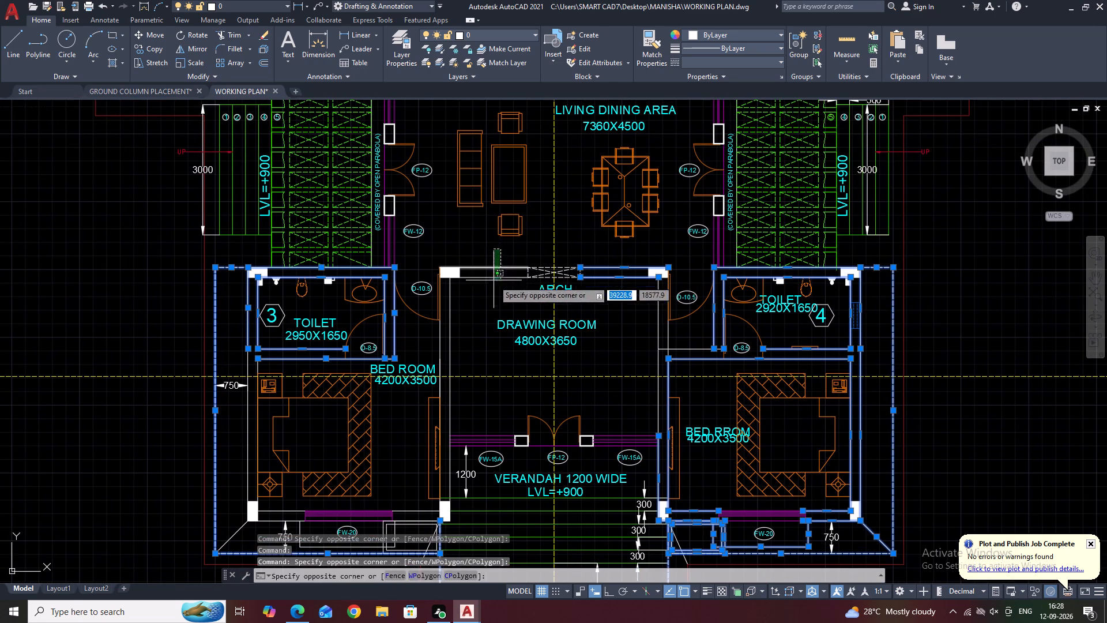
{"action": "left_click", "coordinate": [494, 285]}
{"action": "middle_click_drag", "start_coordinate": [504, 318], "coordinate": [644, 274]}
{"action": "scroll", "coordinate": [578, 292], "scroll_direction": "up", "scroll_amount": 2}
{"action": "left_click", "coordinate": [631, 306]}
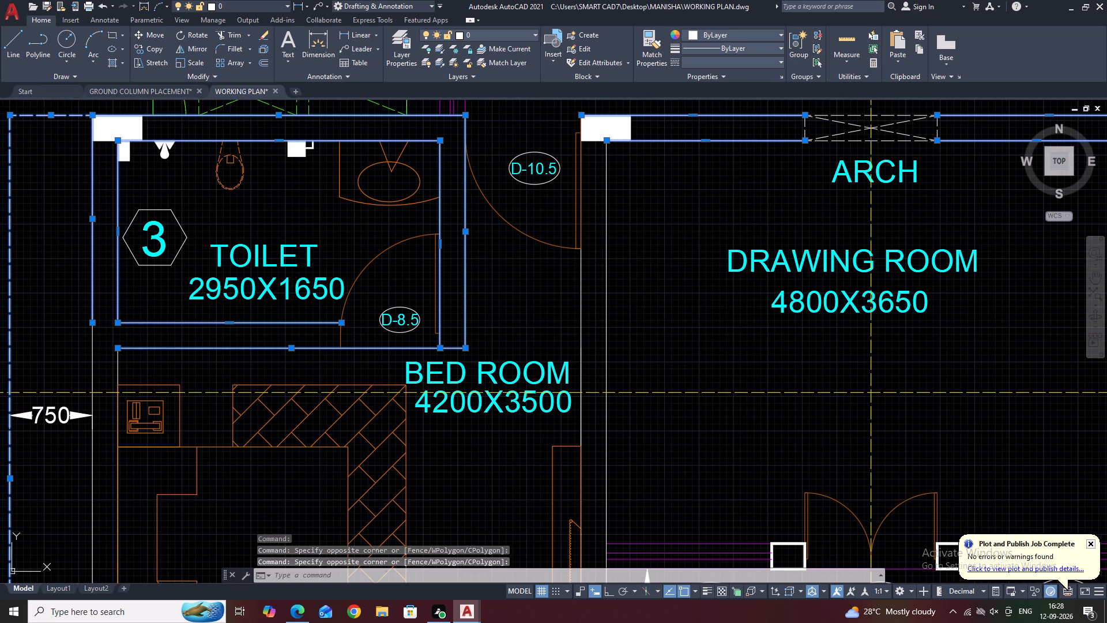
{"action": "left_click", "coordinate": [556, 317]}
Add the double rectangle west of the porch steps, its diagonal and the inner wall line east of the southwest bedroom's window to the selection.
{"action": "scroll", "coordinate": [622, 314], "scroll_direction": "down", "scroll_amount": 3}
{"action": "middle_click_drag", "start_coordinate": [658, 337], "coordinate": [732, 339]}
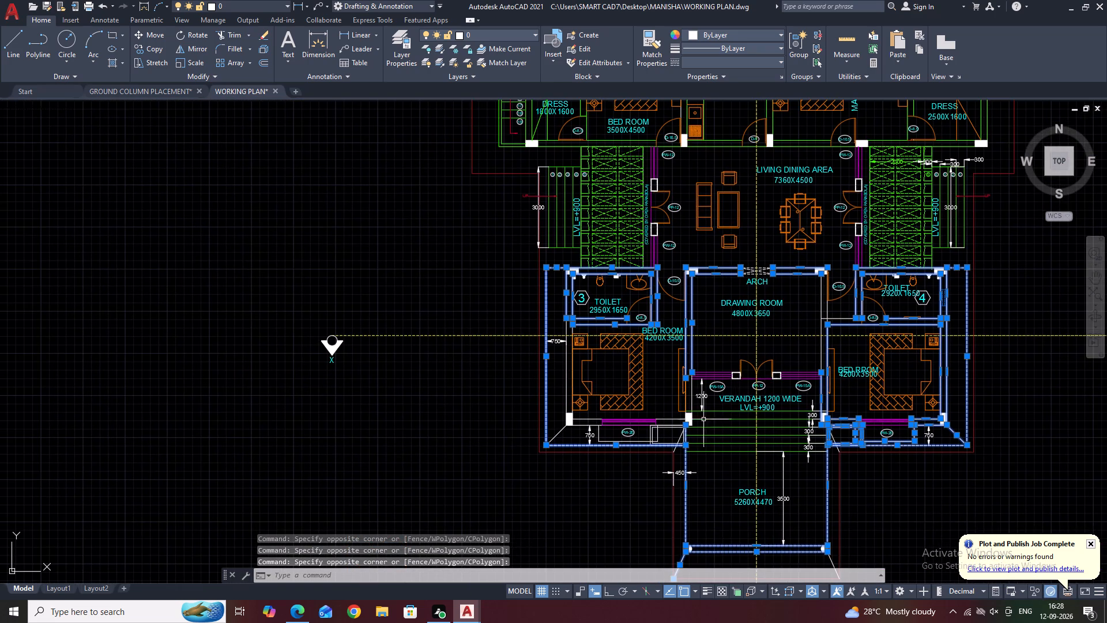
{"action": "middle_click_drag", "start_coordinate": [650, 425], "coordinate": [706, 345]}
{"action": "scroll", "coordinate": [724, 363], "scroll_direction": "up", "scroll_amount": 4}
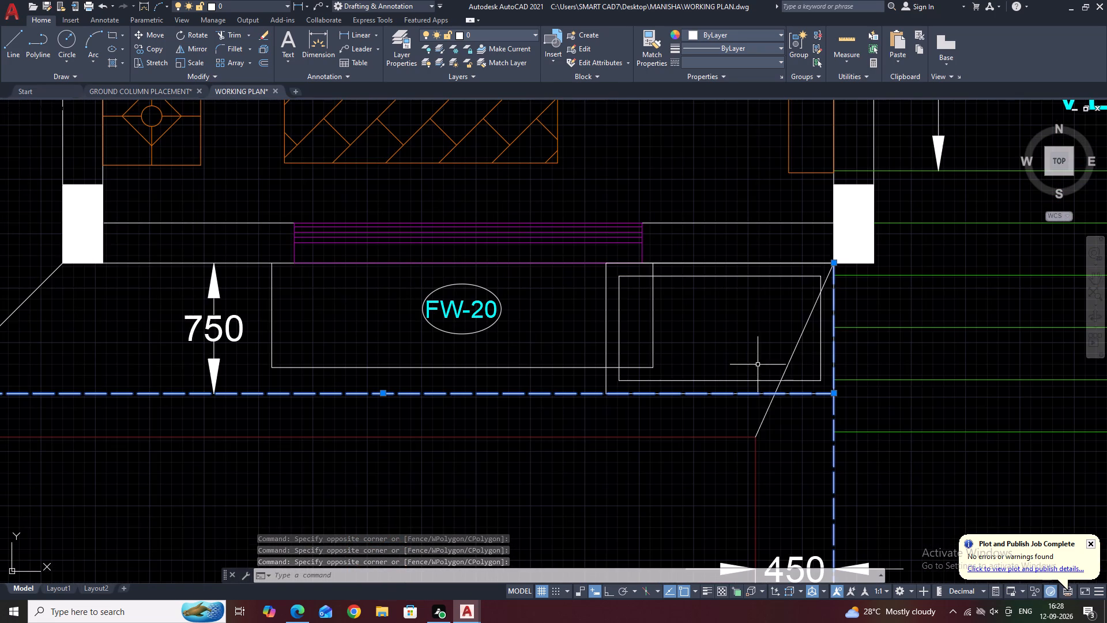
{"action": "left_click", "coordinate": [825, 329]}
{"action": "left_click", "coordinate": [585, 325]}
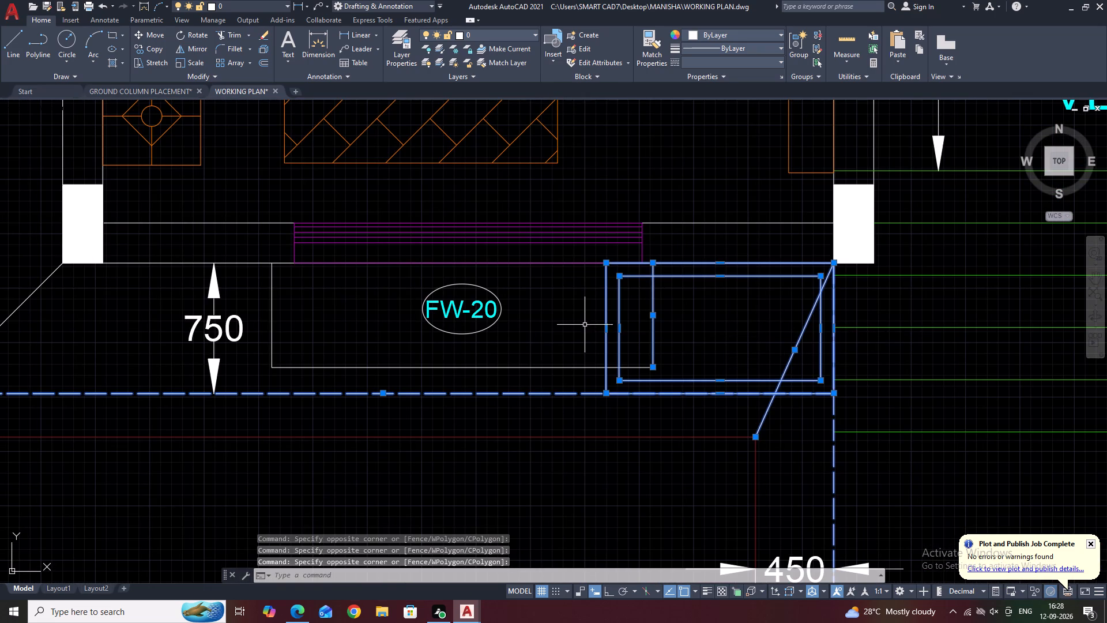
{"action": "left_click", "coordinate": [735, 223]}
{"action": "left_click", "coordinate": [710, 282]}
{"action": "left_click_drag", "start_coordinate": [702, 285], "coordinate": [699, 299]}
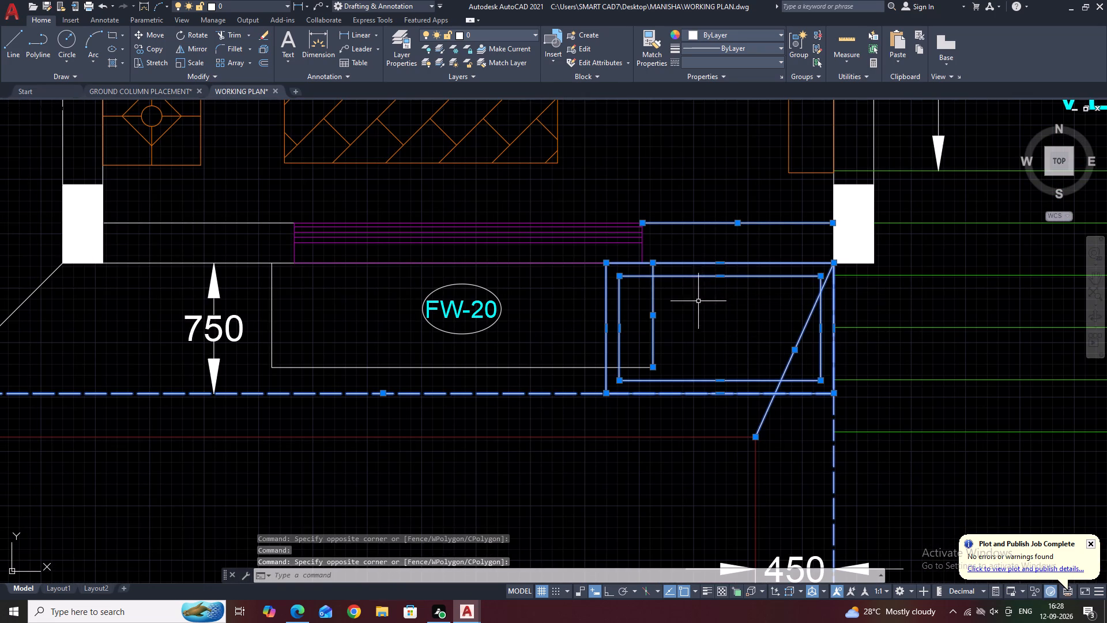
Add the southwest bedroom's remaining FW-20 outline, south wall lines, corner diagonal and west wall line to the selection.
{"action": "scroll", "coordinate": [671, 310], "scroll_direction": "down", "scroll_amount": 1}
{"action": "middle_click_drag", "start_coordinate": [618, 336], "coordinate": [770, 311]}
{"action": "left_click", "coordinate": [746, 316]}
{"action": "left_click", "coordinate": [725, 333]}
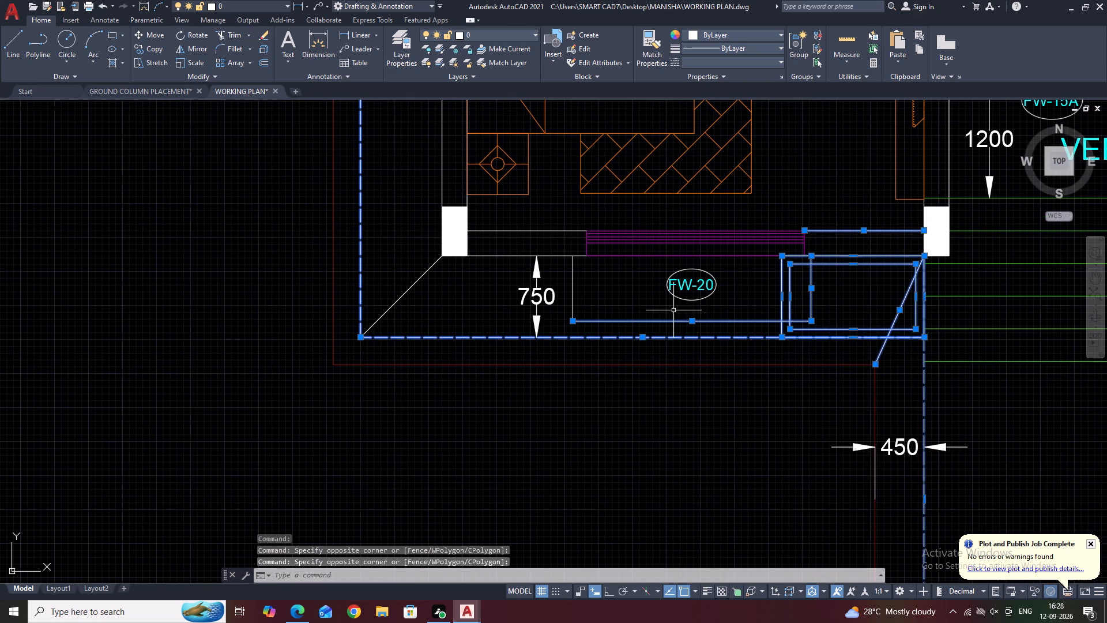
{"action": "left_click", "coordinate": [585, 265]}
{"action": "left_click", "coordinate": [567, 286]}
{"action": "left_click_drag", "start_coordinate": [514, 219], "coordinate": [511, 227]}
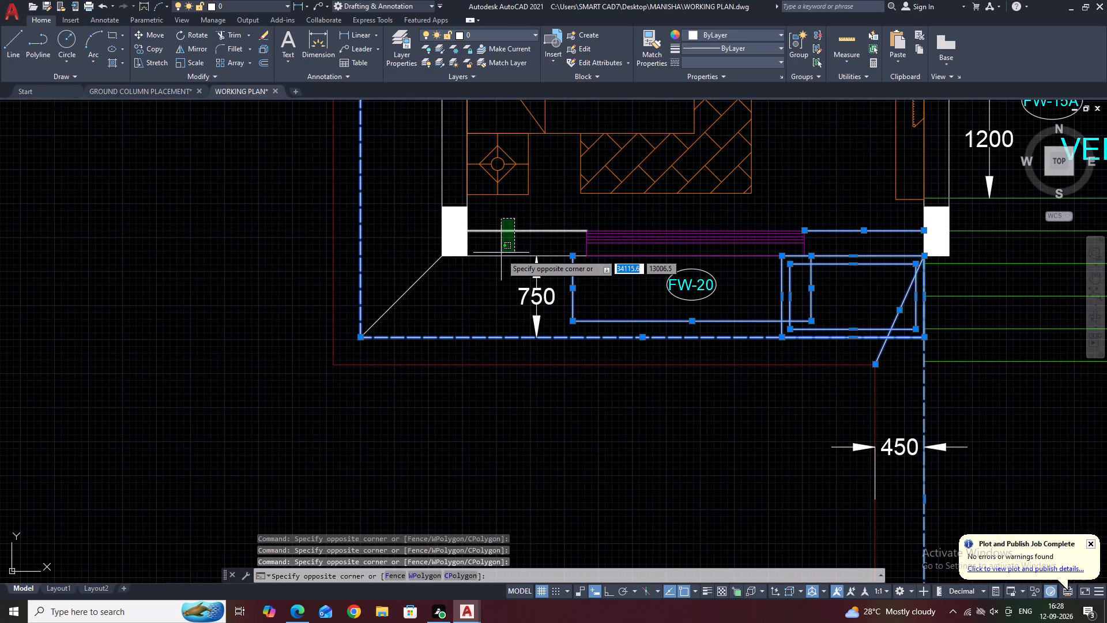
{"action": "left_click", "coordinate": [495, 266]}
{"action": "left_click", "coordinate": [466, 286]}
{"action": "left_click_drag", "start_coordinate": [378, 295], "coordinate": [384, 301]}
{"action": "scroll", "coordinate": [495, 284], "scroll_direction": "down", "scroll_amount": 3}
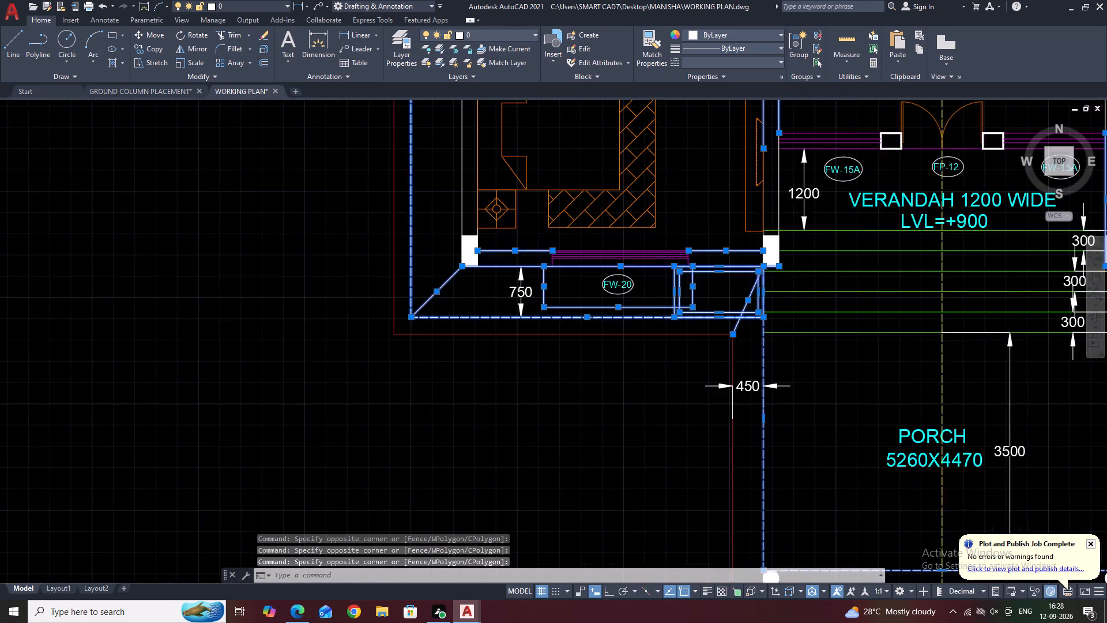
{"action": "middle_click_drag", "start_coordinate": [474, 225], "coordinate": [557, 286]}
{"action": "scroll", "coordinate": [566, 284], "scroll_direction": "up", "scroll_amount": 1}
{"action": "left_click", "coordinate": [564, 278]}
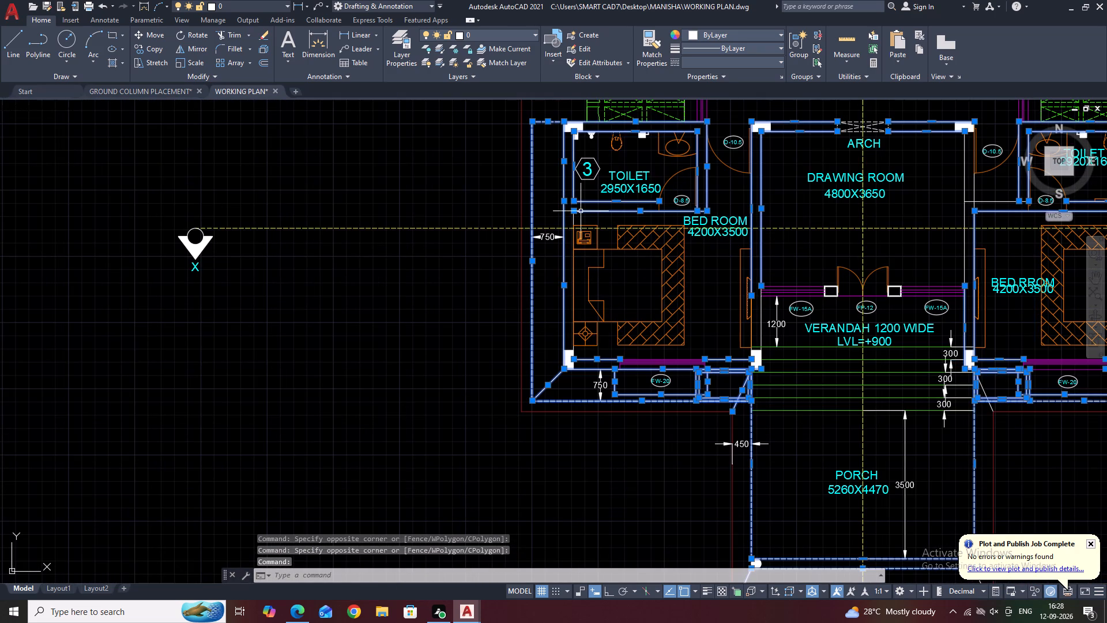
Add the wall lines at the verandah's west end, beside window FW-15A, to the selection.
{"action": "scroll", "coordinate": [750, 324], "scroll_direction": "up", "scroll_amount": 1}
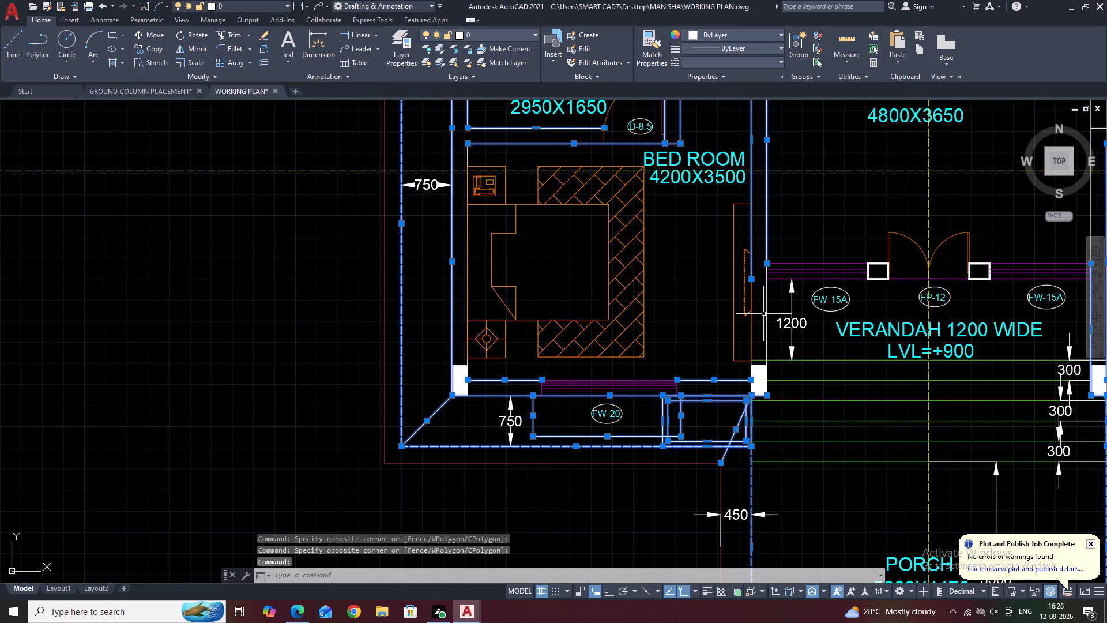
{"action": "left_click", "coordinate": [777, 296]}
{"action": "left_click", "coordinate": [762, 307]}
{"action": "scroll", "coordinate": [778, 285], "scroll_direction": "up", "scroll_amount": 3}
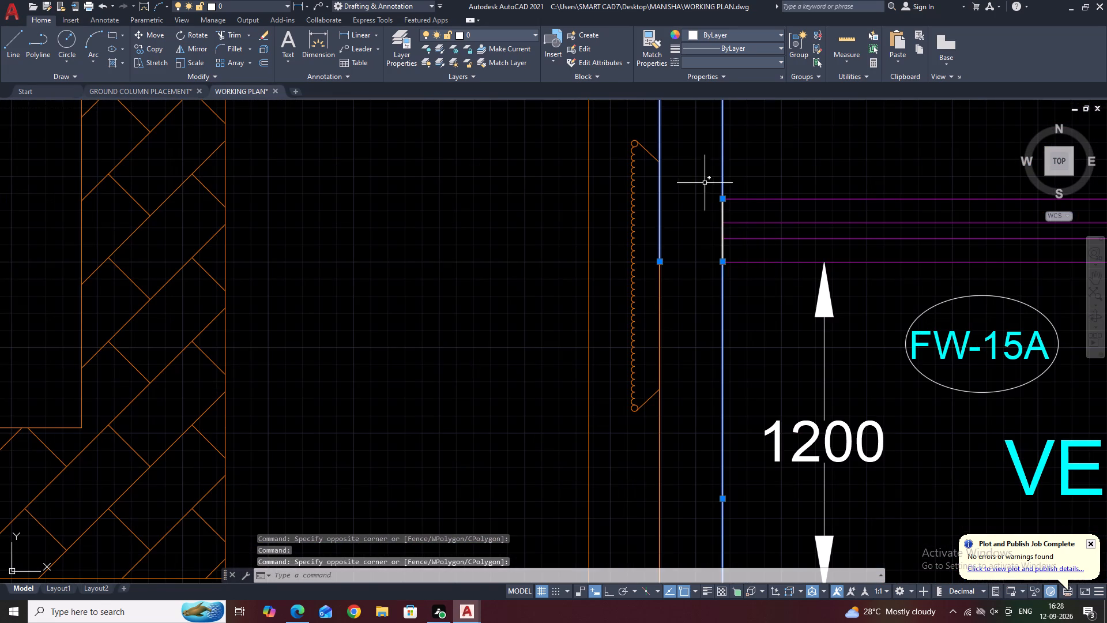
{"action": "left_click", "coordinate": [690, 157]}
{"action": "left_click_drag", "start_coordinate": [733, 275], "coordinate": [736, 288]}
Remove the picked furniture lines and the wall line overlapping them on the southwest bedroom's east side from the selection.
{"action": "scroll", "coordinate": [733, 205], "scroll_direction": "down", "scroll_amount": 3}
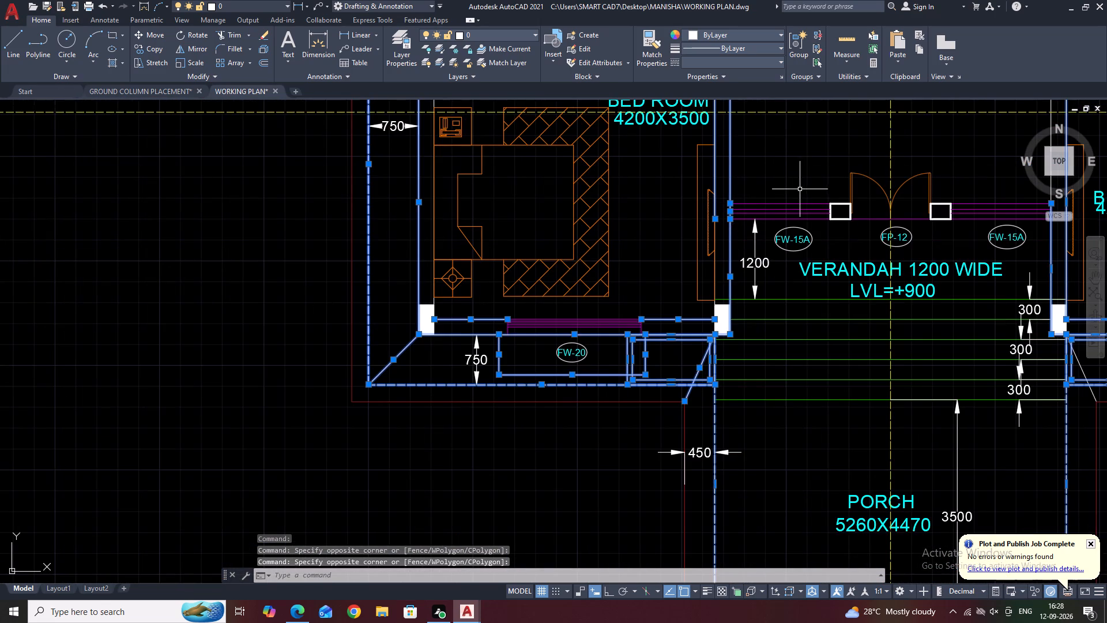
{"action": "middle_click_drag", "start_coordinate": [792, 212], "coordinate": [777, 283]}
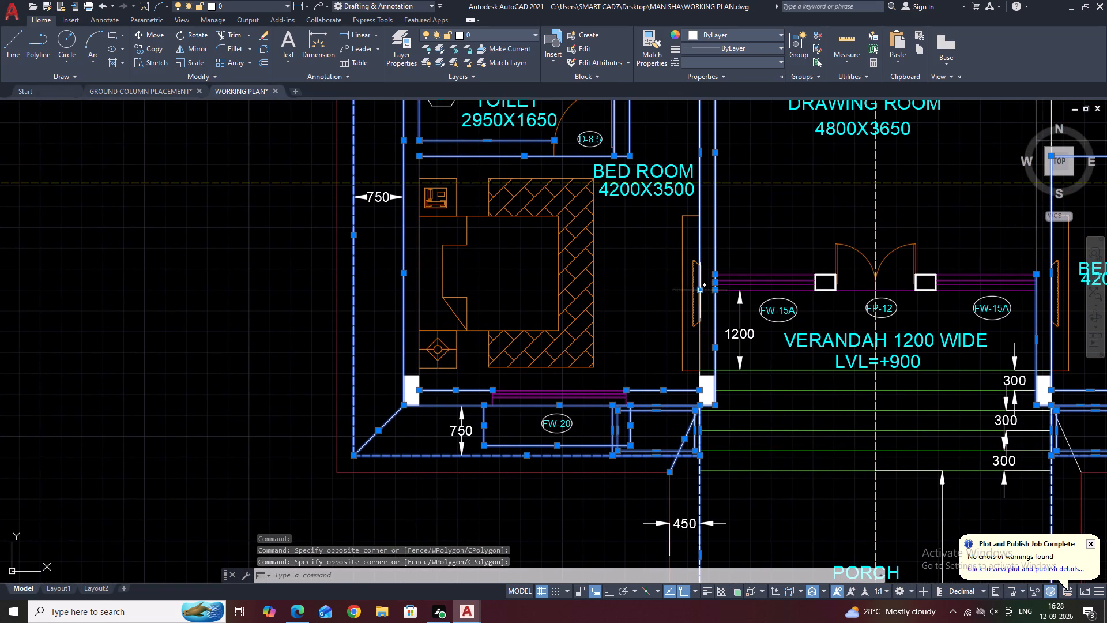
{"action": "left_click", "coordinate": [699, 287]}
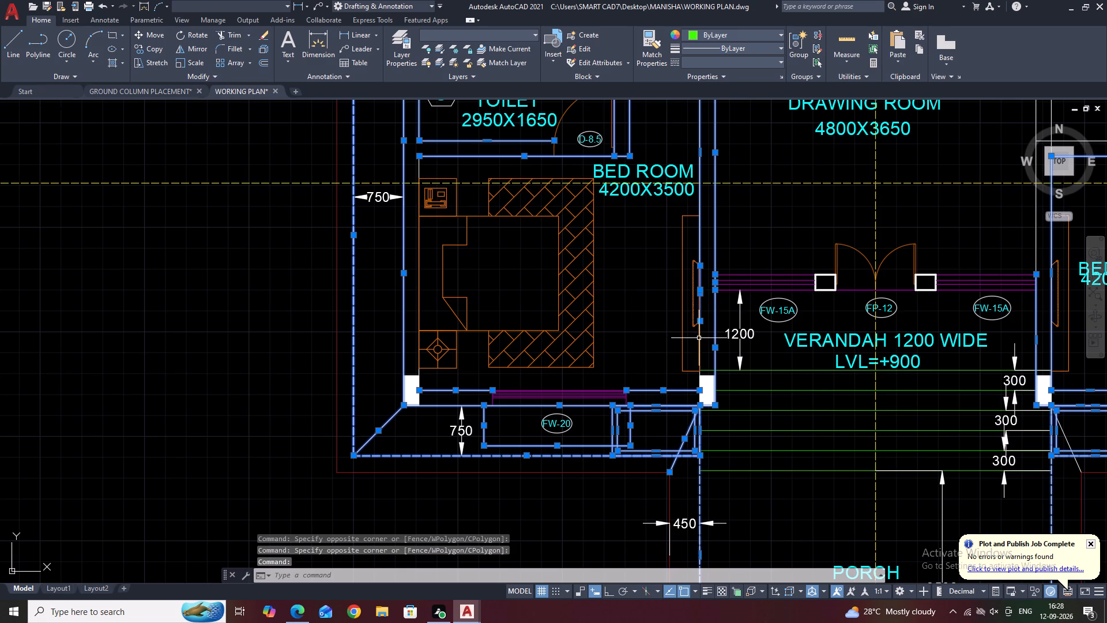
{"action": "left_click", "coordinate": [699, 339]}
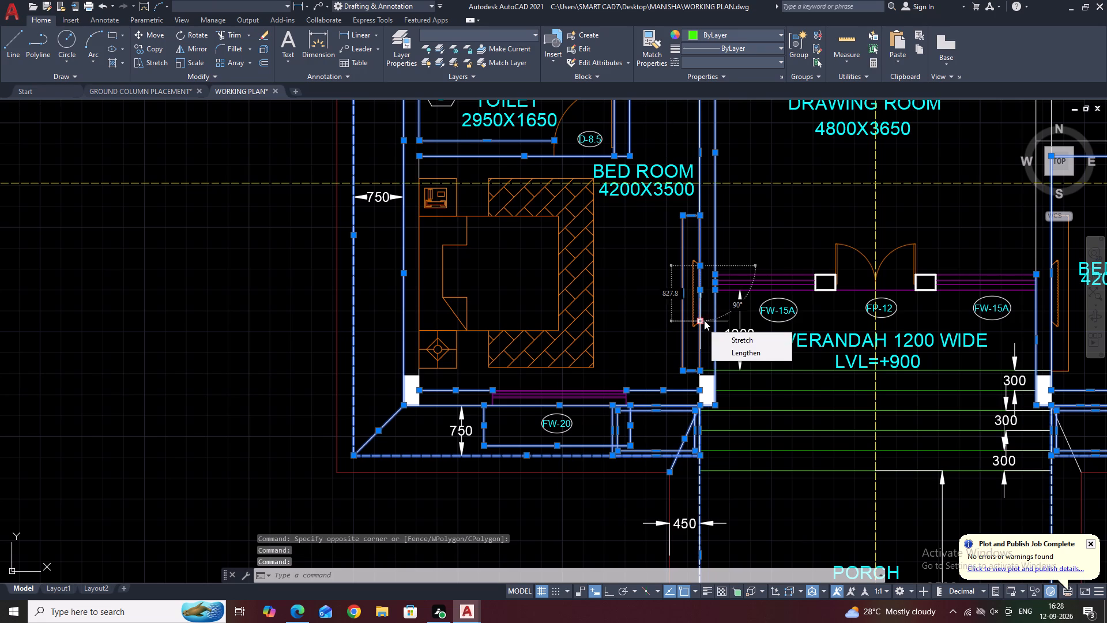
{"action": "left_click", "coordinate": [683, 333], "text": "shift"}
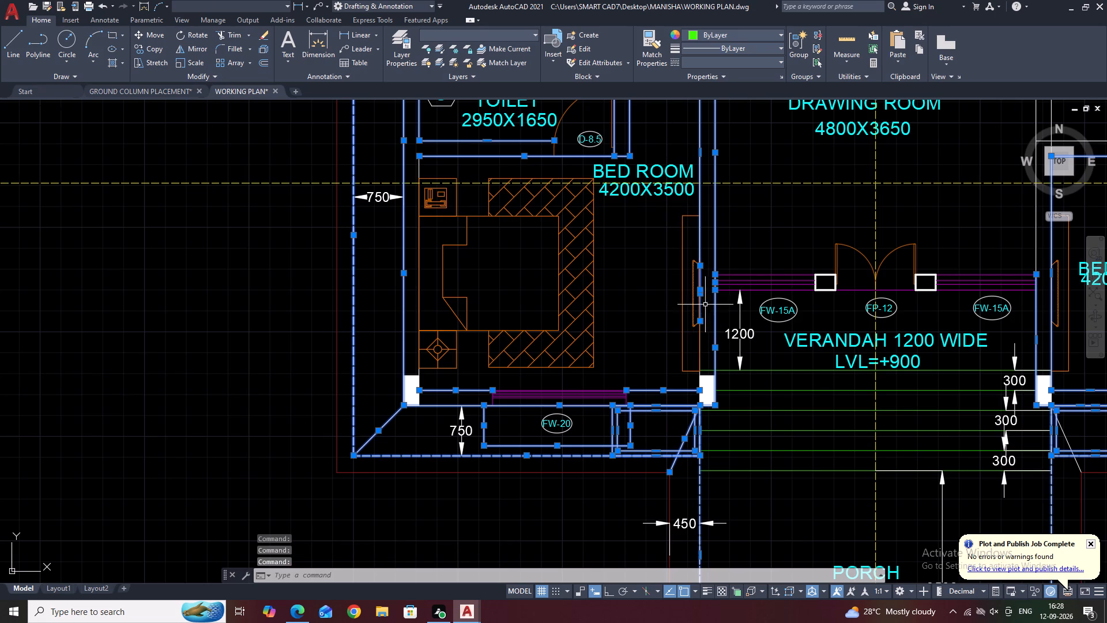
{"action": "scroll", "coordinate": [703, 288], "scroll_direction": "up", "scroll_amount": 1, "text": "shift"}
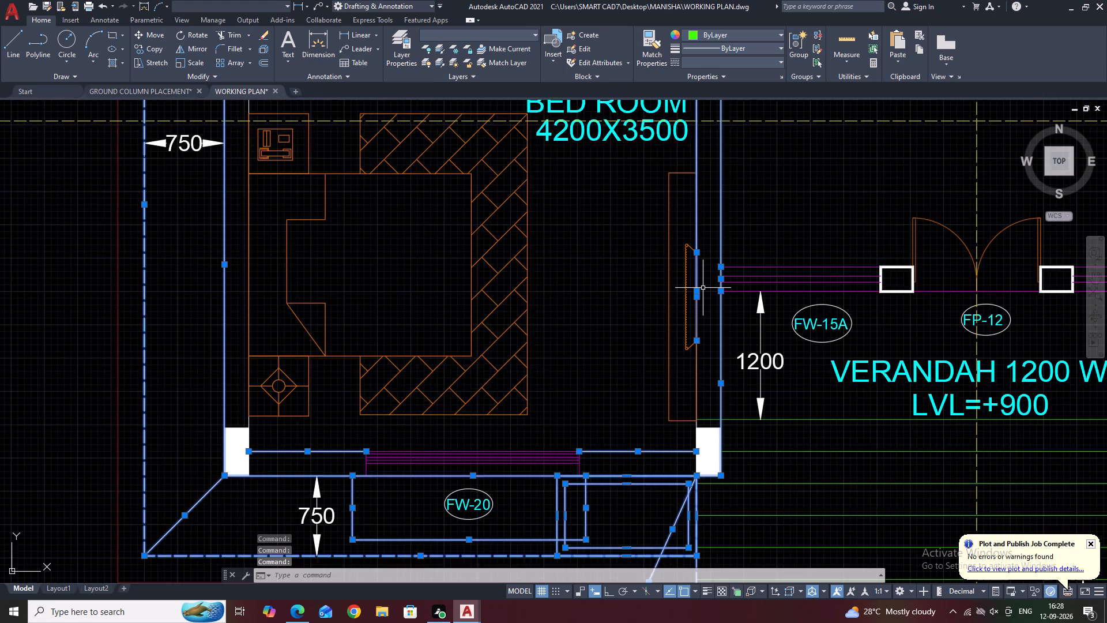
{"action": "scroll", "coordinate": [703, 288], "scroll_direction": "up", "scroll_amount": 1, "text": "shift"}
{"action": "left_click", "coordinate": [711, 265], "text": "shift"}
{"action": "left_click", "coordinate": [686, 295], "text": "shift"}
{"action": "scroll", "coordinate": [721, 231], "scroll_direction": "down", "scroll_amount": 2}
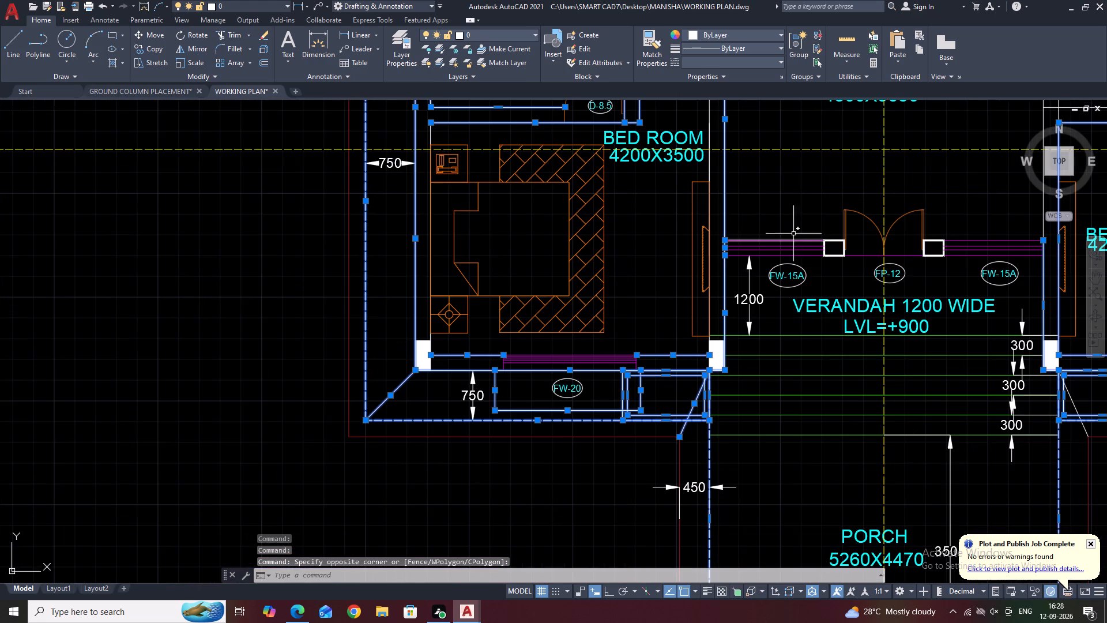
Assign the selected wall, projection and porch lines to the OUTER LINE layer.
{"action": "middle_click_drag", "start_coordinate": [775, 199], "coordinate": [755, 248]}
{"action": "middle_click_drag", "start_coordinate": [787, 223], "coordinate": [726, 329]}
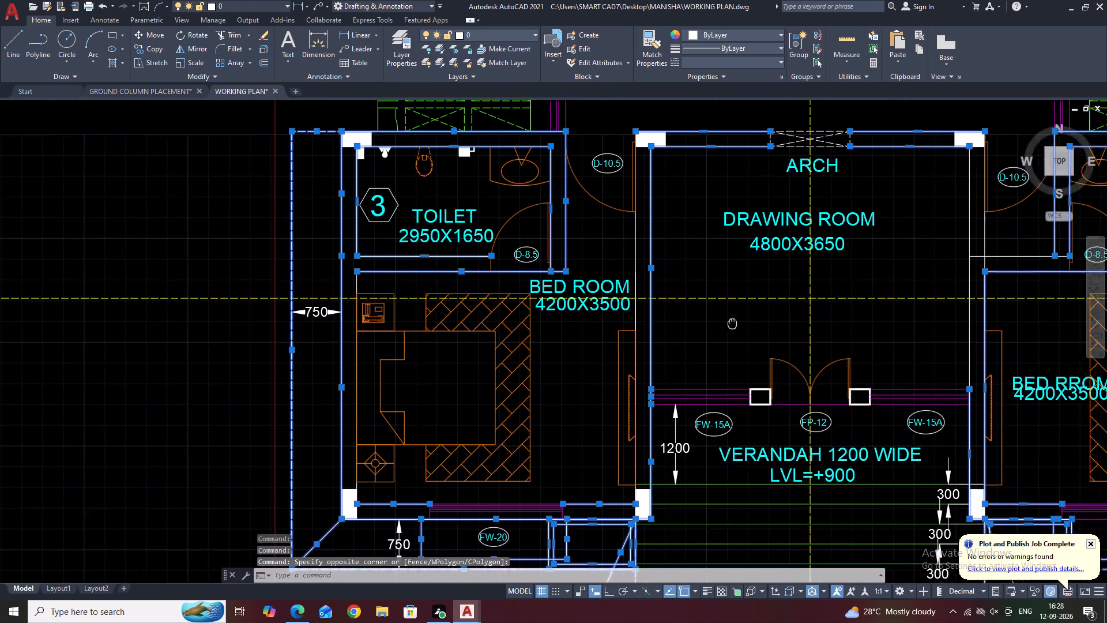
{"action": "middle_click_drag", "start_coordinate": [726, 329], "coordinate": [605, 353]}
{"action": "scroll", "coordinate": [718, 222], "scroll_direction": "down", "scroll_amount": 1}
{"action": "middle_click_drag", "start_coordinate": [759, 198], "coordinate": [767, 300]}
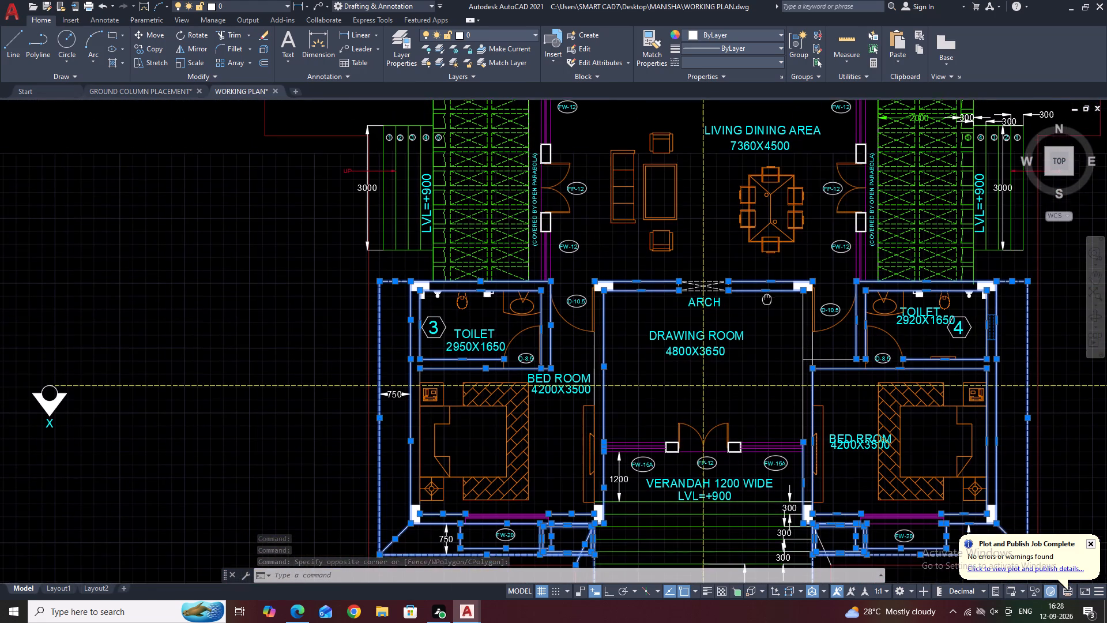
{"action": "middle_click_drag", "start_coordinate": [767, 300], "coordinate": [767, 302]}
{"action": "middle_click_drag", "start_coordinate": [822, 159], "coordinate": [820, 205]}
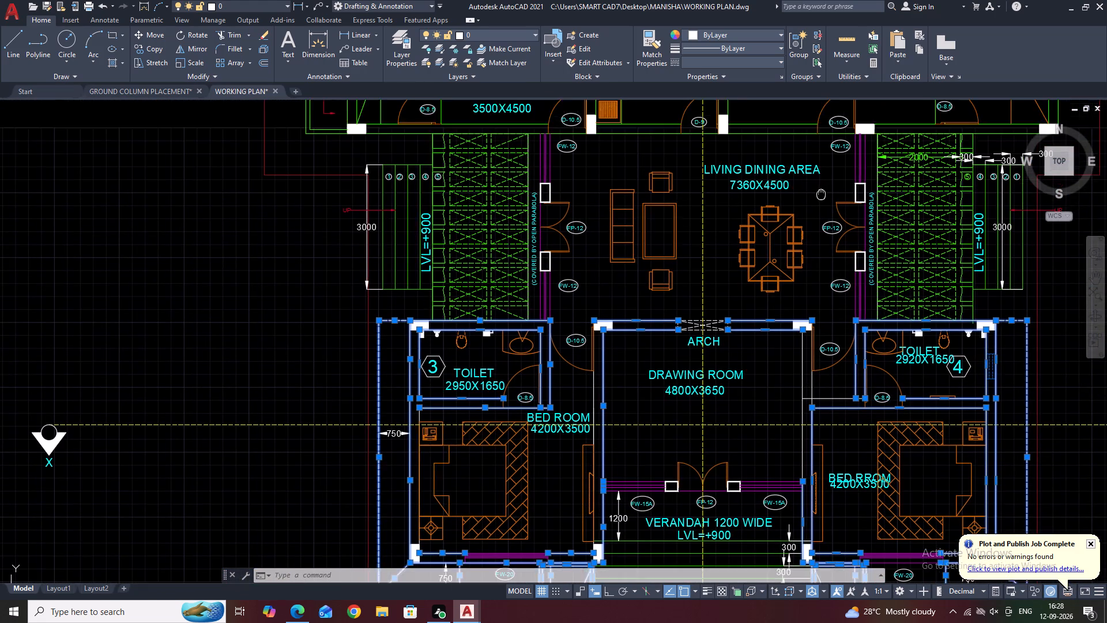
{"action": "middle_click_drag", "start_coordinate": [820, 205], "coordinate": [816, 315]}
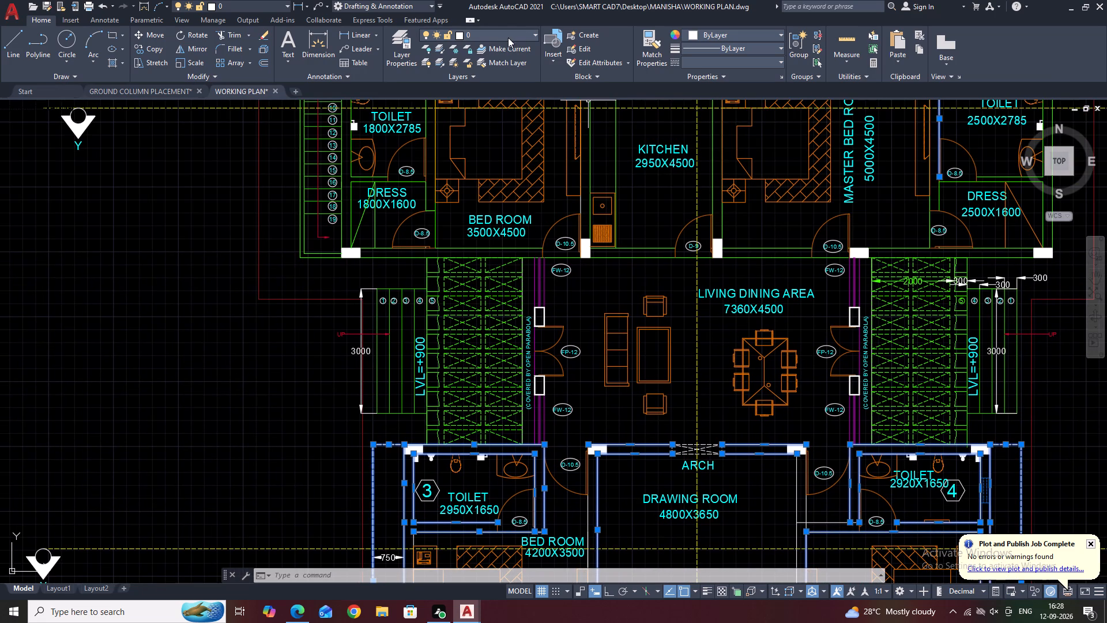
{"action": "left_click", "coordinate": [508, 37]}
{"action": "left_click", "coordinate": [480, 115]}
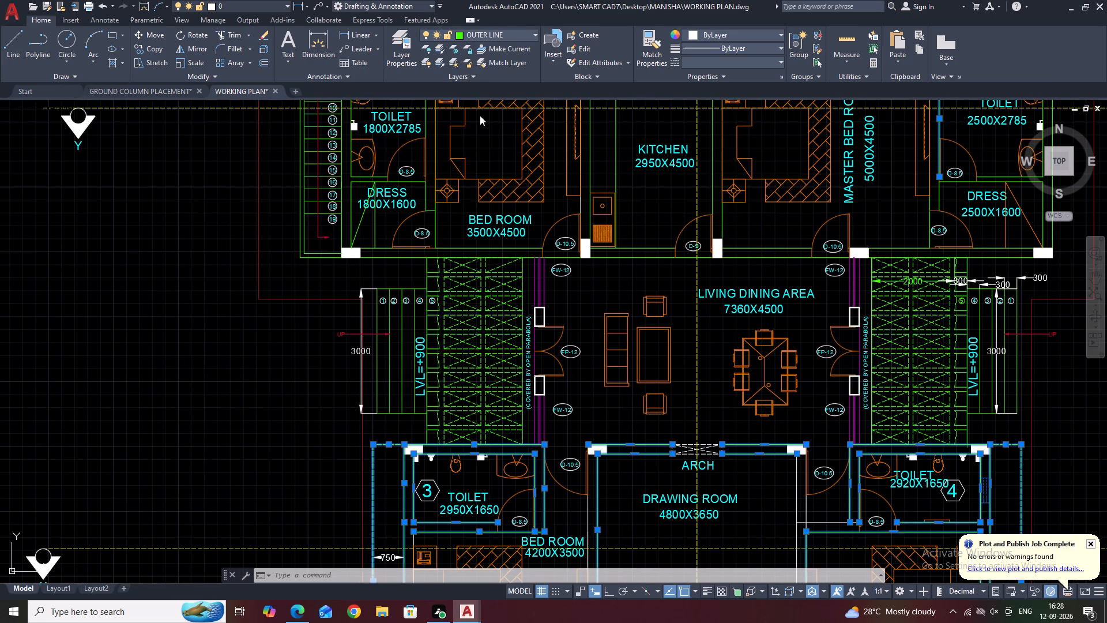
Assign the short wall line south of toilet 4's passage and the drawing room's inner east wall line to the OUTER LINE layer.
{"action": "key", "text": "Escape"}
{"action": "scroll", "coordinate": [653, 220], "scroll_direction": "down", "scroll_amount": 2}
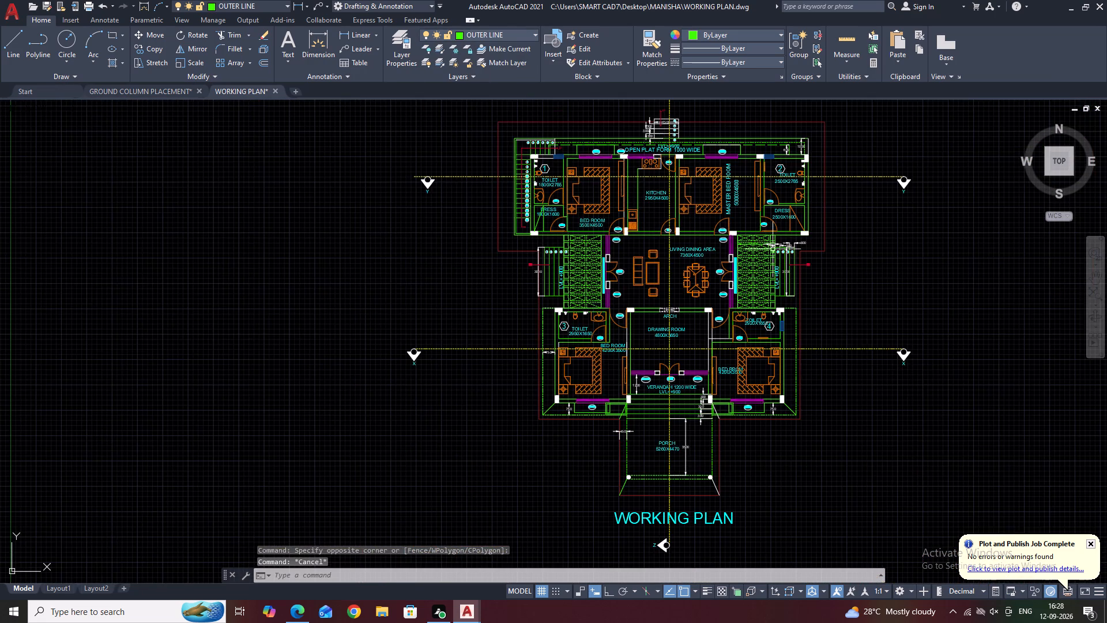
{"action": "middle_click_drag", "start_coordinate": [777, 249], "coordinate": [808, 236]}
{"action": "scroll", "coordinate": [748, 318], "scroll_direction": "up", "scroll_amount": 1}
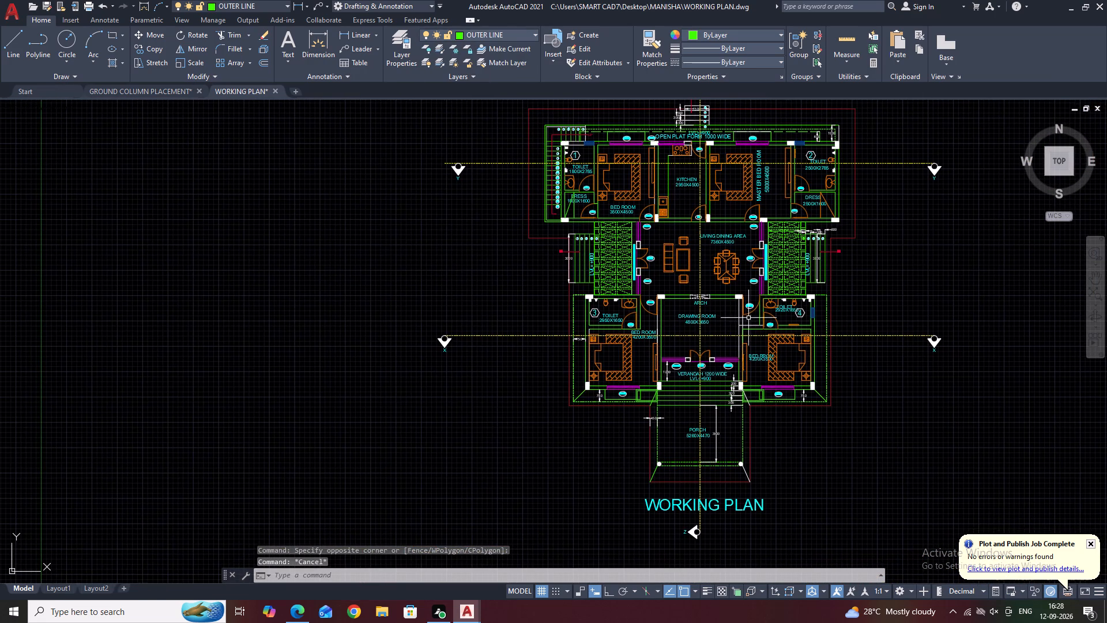
{"action": "scroll", "coordinate": [748, 318], "scroll_direction": "up", "scroll_amount": 1}
{"action": "left_click", "coordinate": [740, 339]}
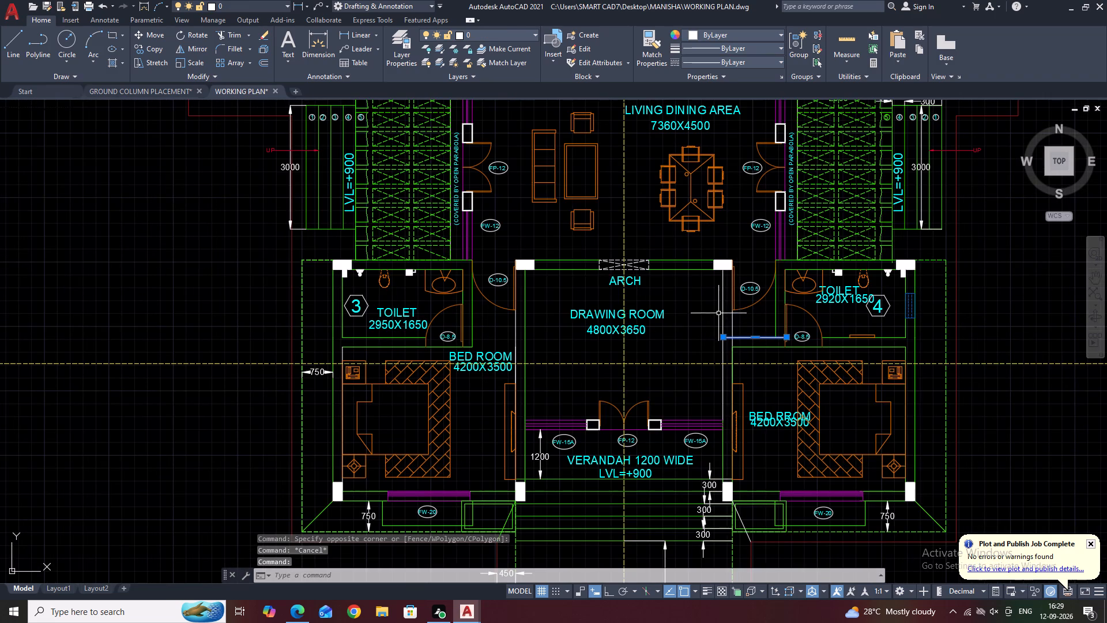
{"action": "left_click", "coordinate": [724, 310]}
{"action": "middle_click_drag", "start_coordinate": [741, 299], "coordinate": [727, 227]}
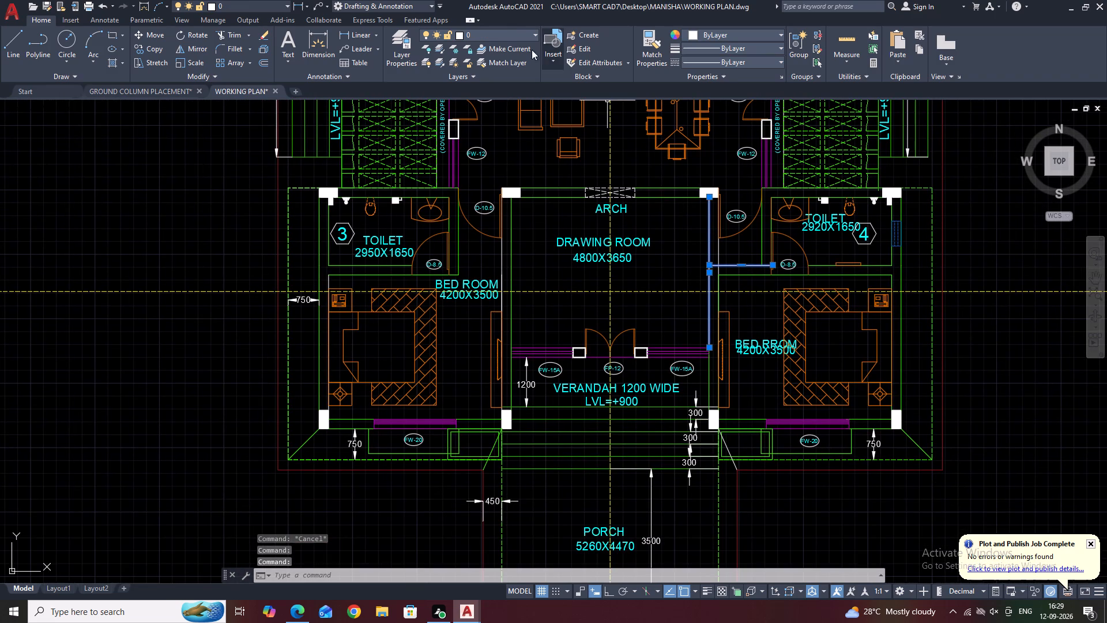
{"action": "left_click", "coordinate": [502, 33]}
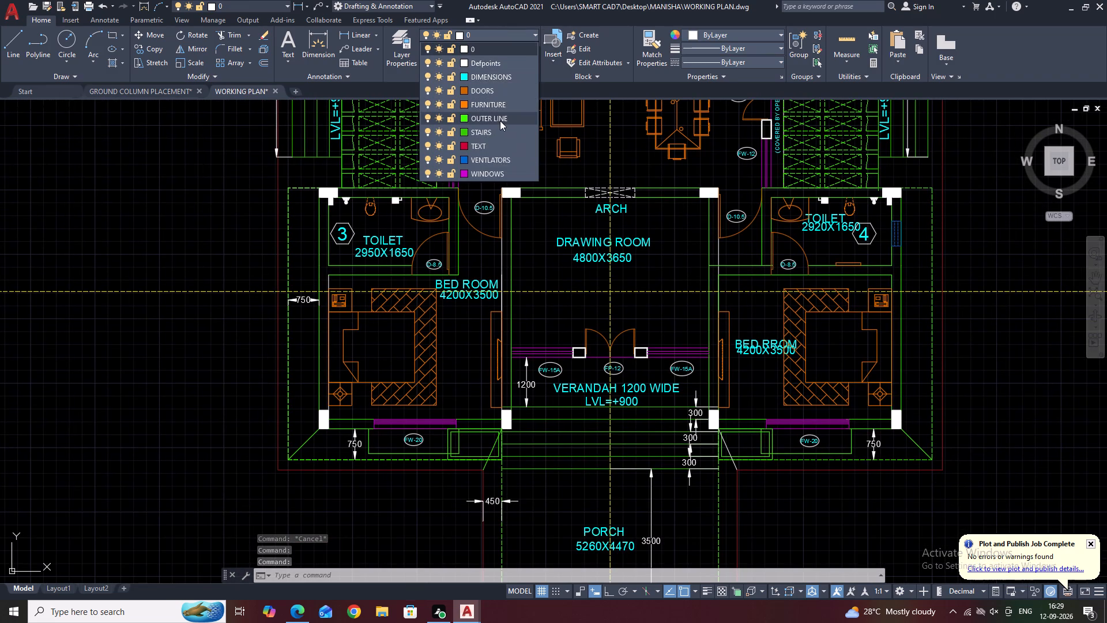
{"action": "left_click", "coordinate": [500, 121]}
{"action": "key", "text": "Escape"}
Shorten the southeast bedroom's west wall line to the wall unit's north corner and assign it to the OUTER LINE layer.
{"action": "left_click", "coordinate": [718, 262]}
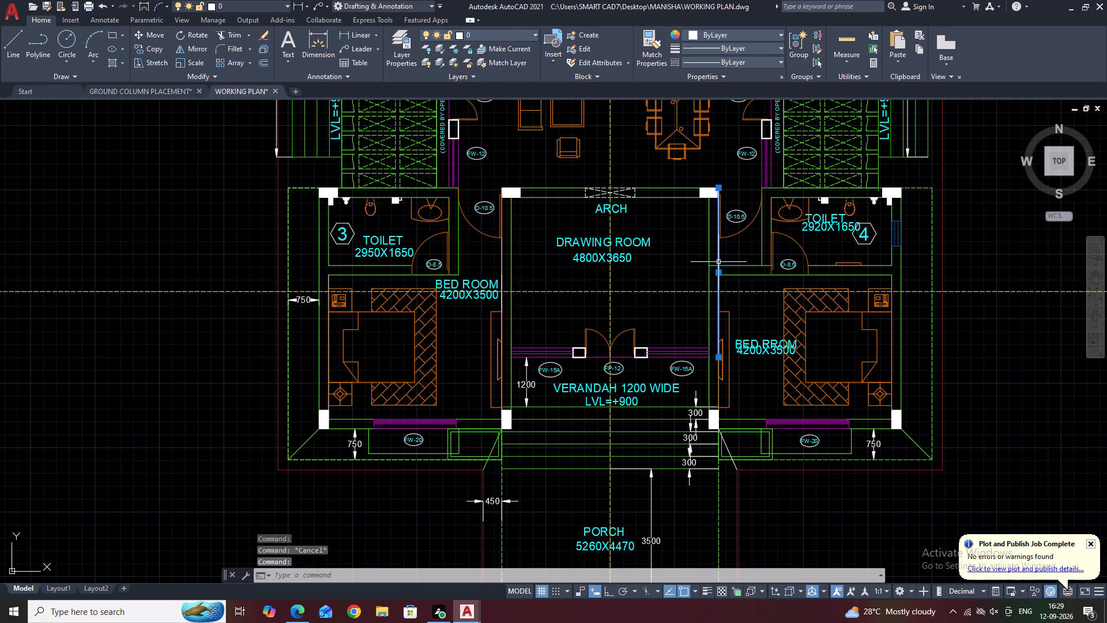
{"action": "scroll", "coordinate": [714, 349], "scroll_direction": "up", "scroll_amount": 2}
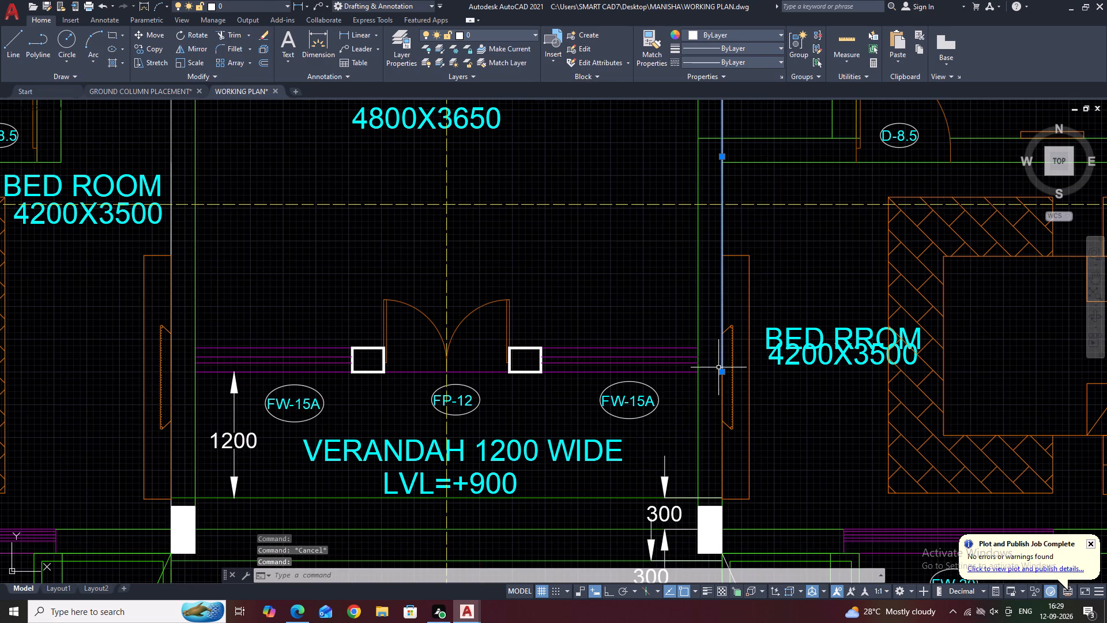
{"action": "left_click", "coordinate": [722, 371]}
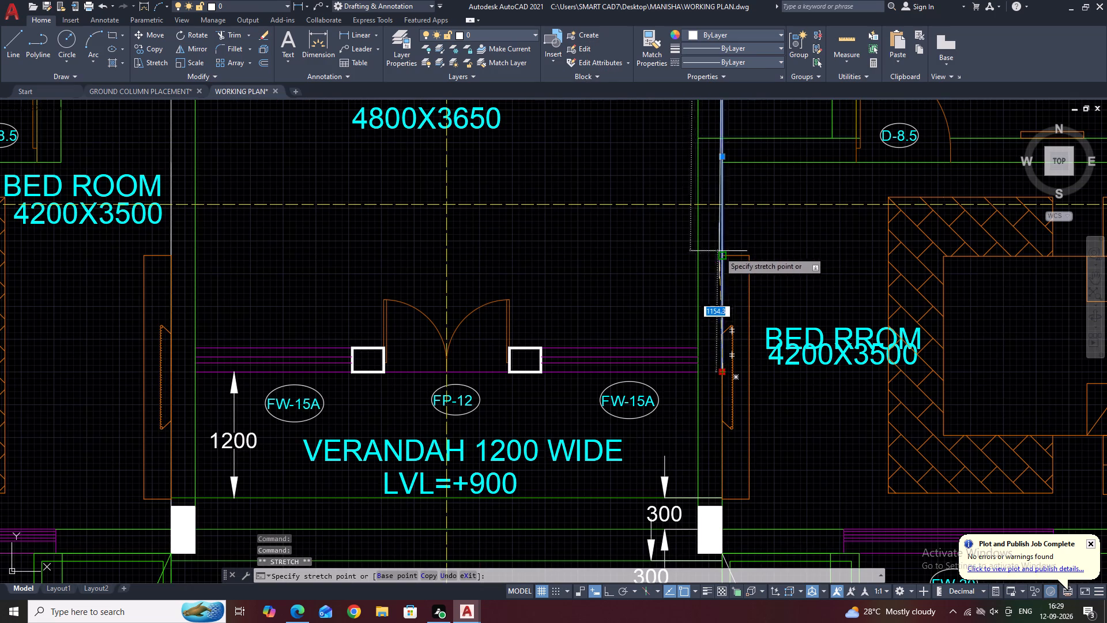
{"action": "left_click", "coordinate": [721, 252]}
{"action": "scroll", "coordinate": [688, 210], "scroll_direction": "down", "scroll_amount": 4}
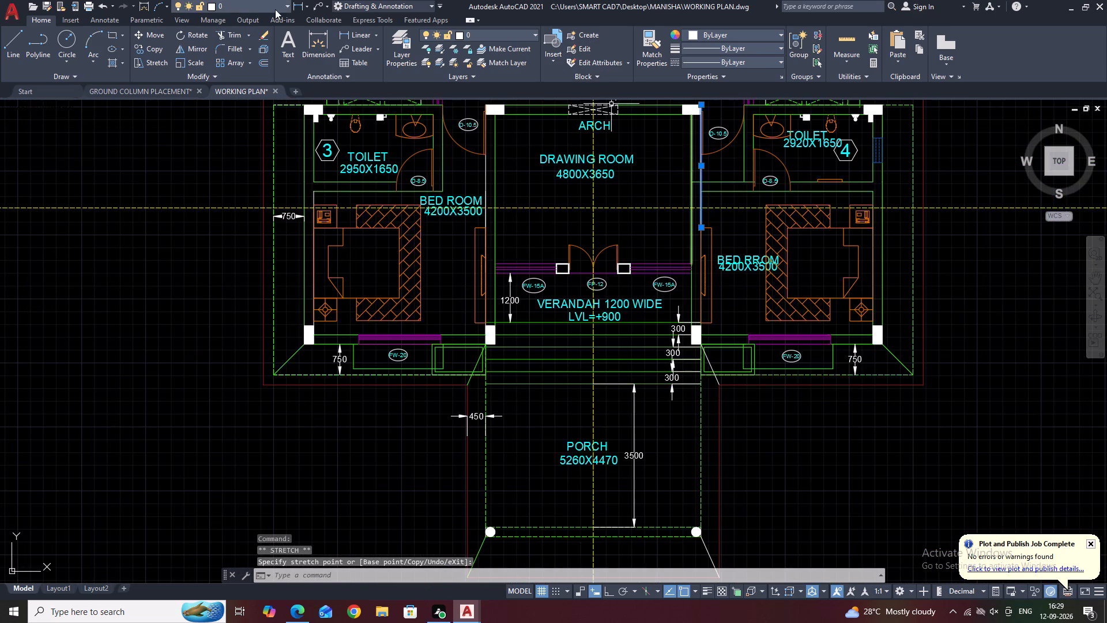
{"action": "left_click", "coordinate": [481, 36]}
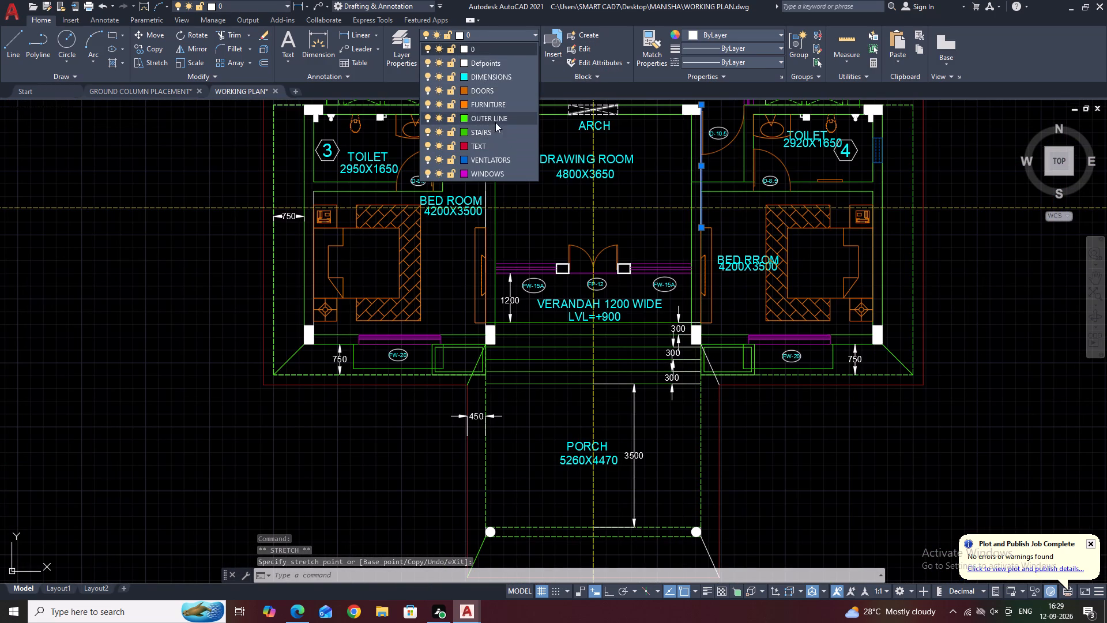
{"action": "left_click", "coordinate": [500, 119]}
{"action": "key", "text": "Escape"}
Trim the passage's south wall line where it crosses the drawing room's east wall and toilet 4's west wall.
{"action": "middle_click_drag", "start_coordinate": [695, 196], "coordinate": [696, 243]}
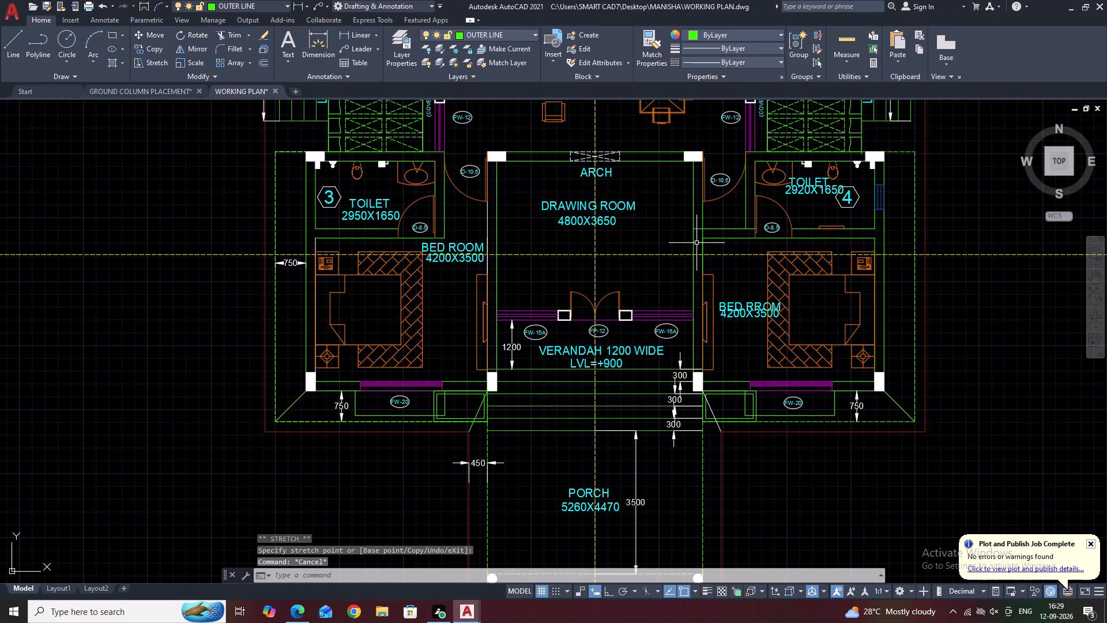
{"action": "key", "text": "t"}
{"action": "key", "text": "r"}
{"action": "key", "text": "space"}
{"action": "scroll", "coordinate": [693, 233], "scroll_direction": "up", "scroll_amount": 1}
{"action": "left_click", "coordinate": [696, 222]}
{"action": "left_click", "coordinate": [696, 239]}
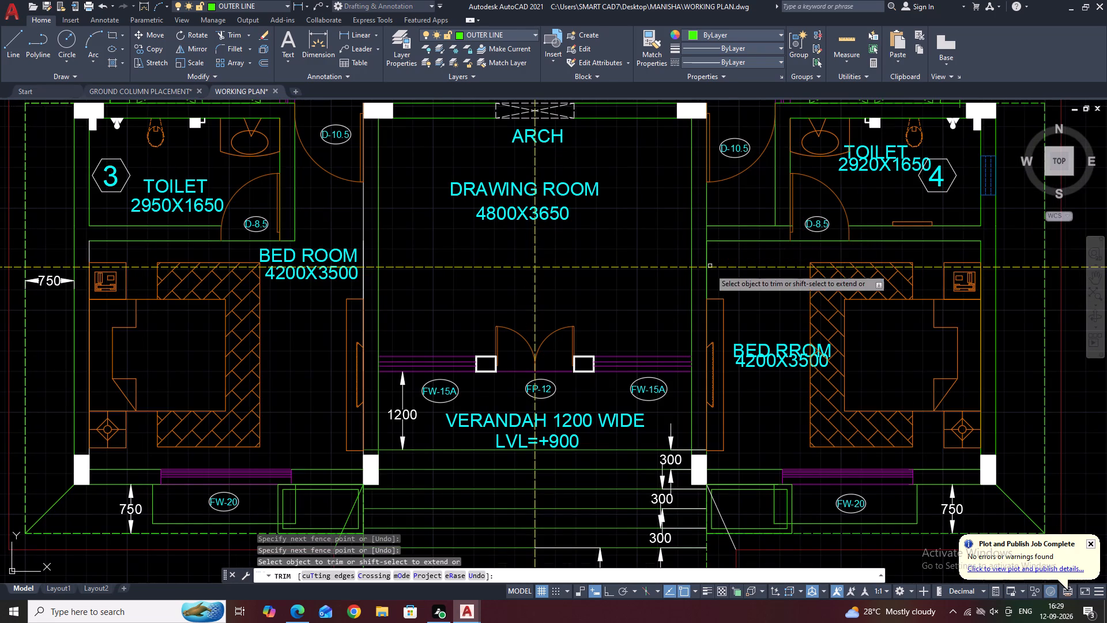
{"action": "left_click", "coordinate": [781, 226]}
{"action": "scroll", "coordinate": [788, 208], "scroll_direction": "down", "scroll_amount": 2}
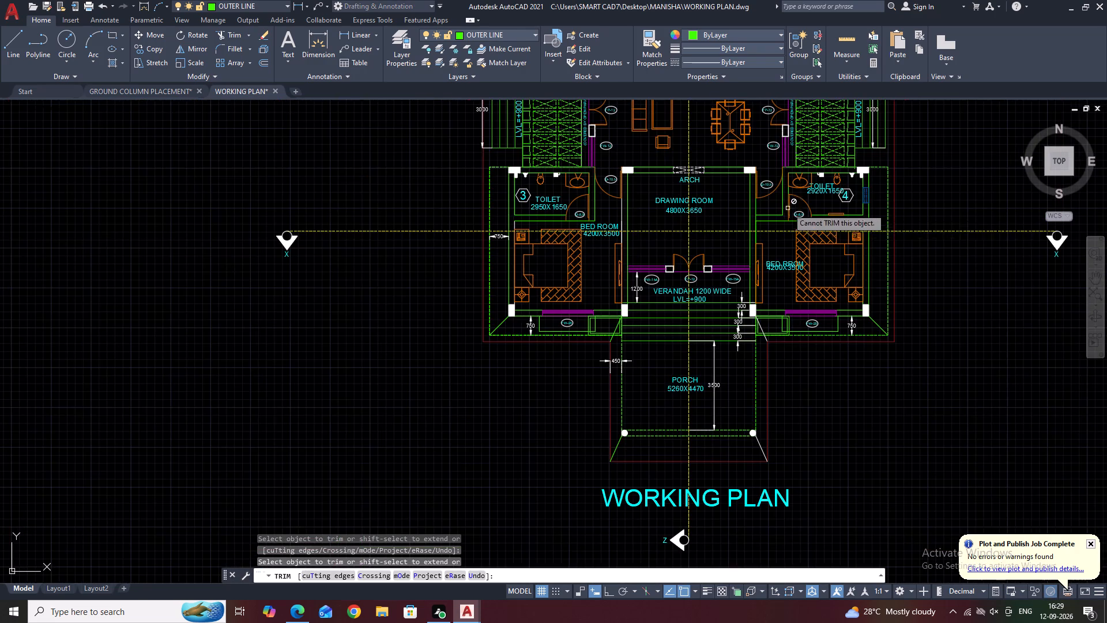
{"action": "middle_click_drag", "start_coordinate": [839, 223], "coordinate": [781, 303]}
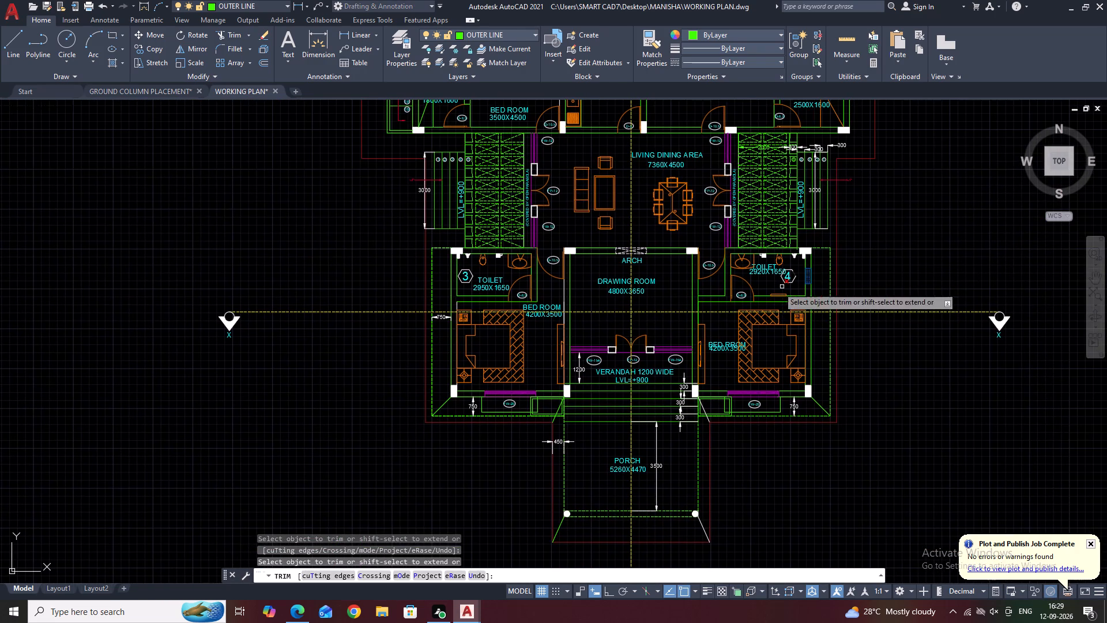
{"action": "scroll", "coordinate": [695, 253], "scroll_direction": "up", "scroll_amount": 1}
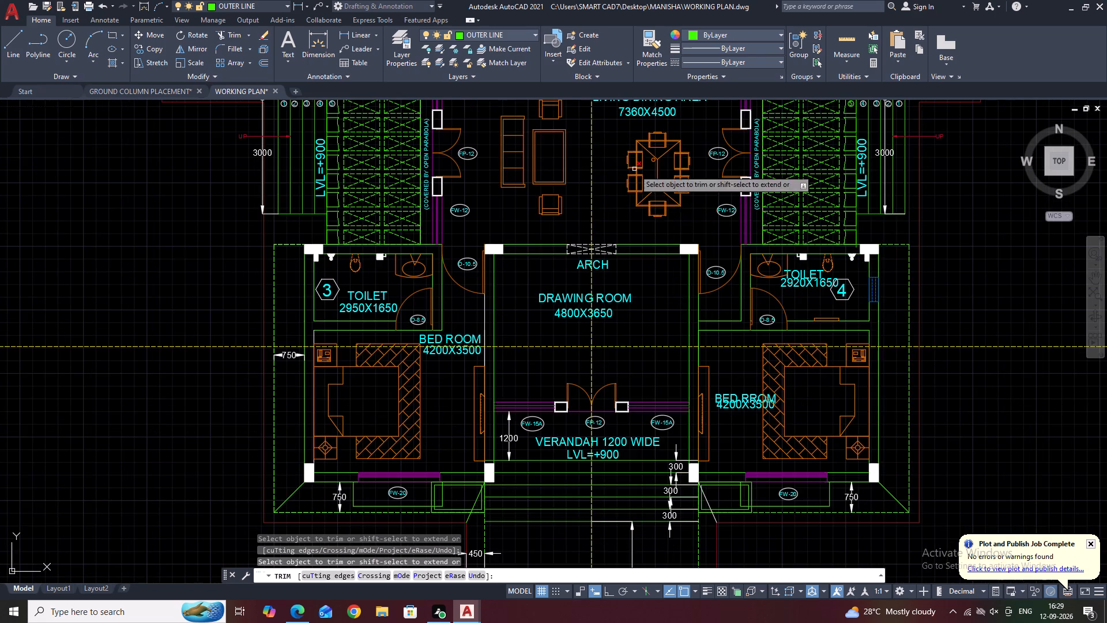
{"action": "scroll", "coordinate": [729, 275], "scroll_direction": "down", "scroll_amount": 1}
{"action": "key", "text": "Escape"}
Move the southeast bedroom's 4200X3500 text straight down, clear of the BED RROM label above it.
{"action": "scroll", "coordinate": [814, 316], "scroll_direction": "up", "scroll_amount": 1}
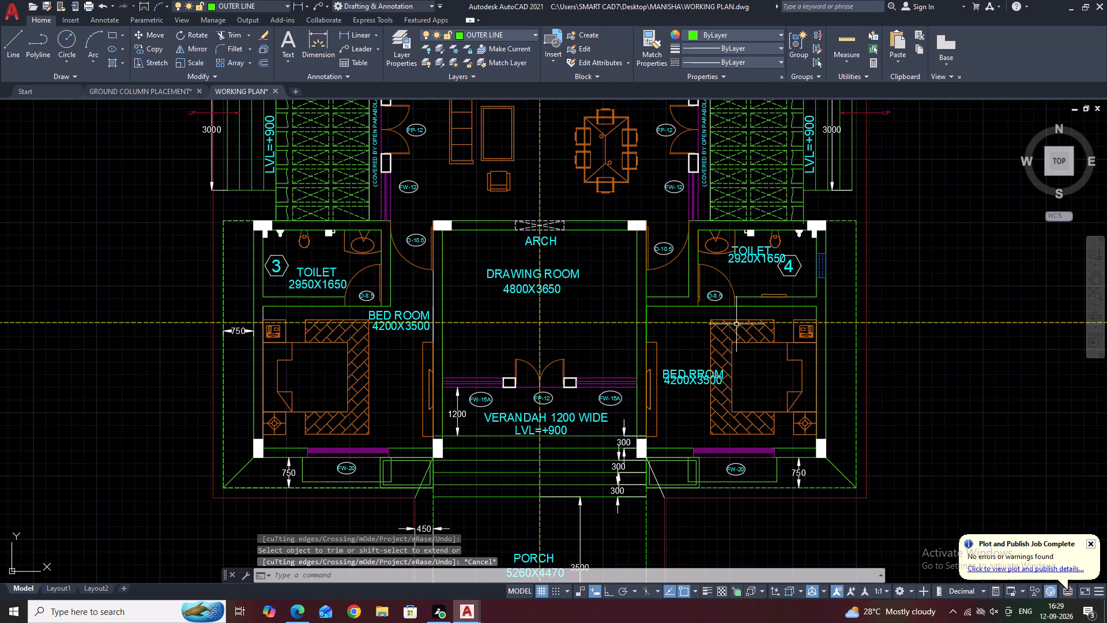
{"action": "middle_click_drag", "start_coordinate": [726, 382], "coordinate": [741, 364]}
{"action": "scroll", "coordinate": [741, 364], "scroll_direction": "up", "scroll_amount": 3}
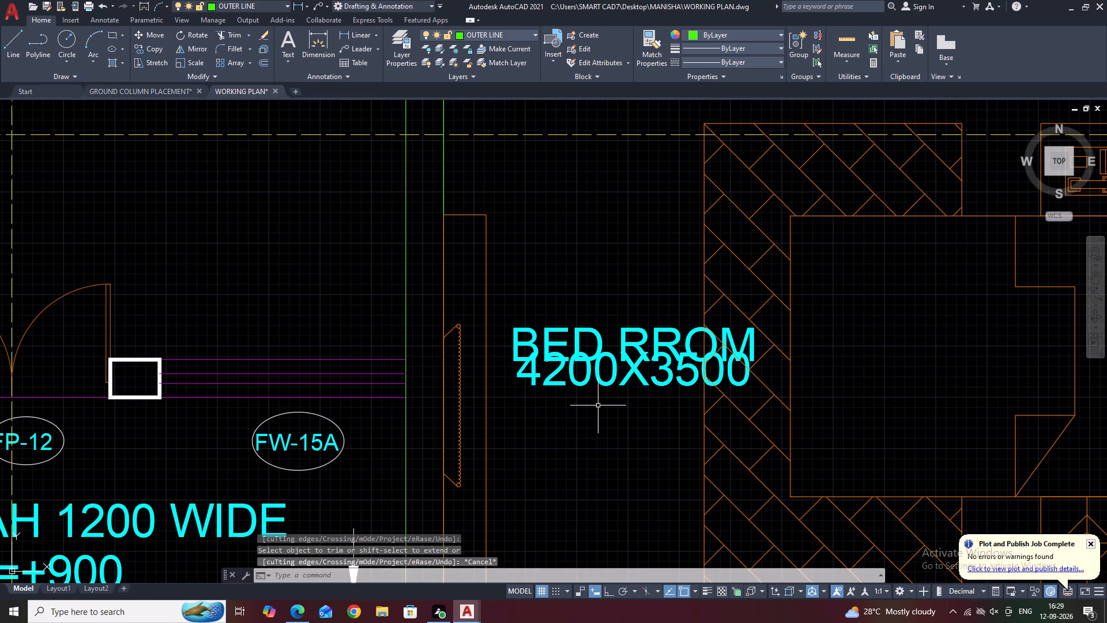
{"action": "left_click", "coordinate": [559, 379]}
{"action": "left_click", "coordinate": [513, 380]}
{"action": "middle_click_drag", "start_coordinate": [619, 455], "coordinate": [475, 390]}
{"action": "type", "text": "M"}
{"action": "key", "text": "space"}
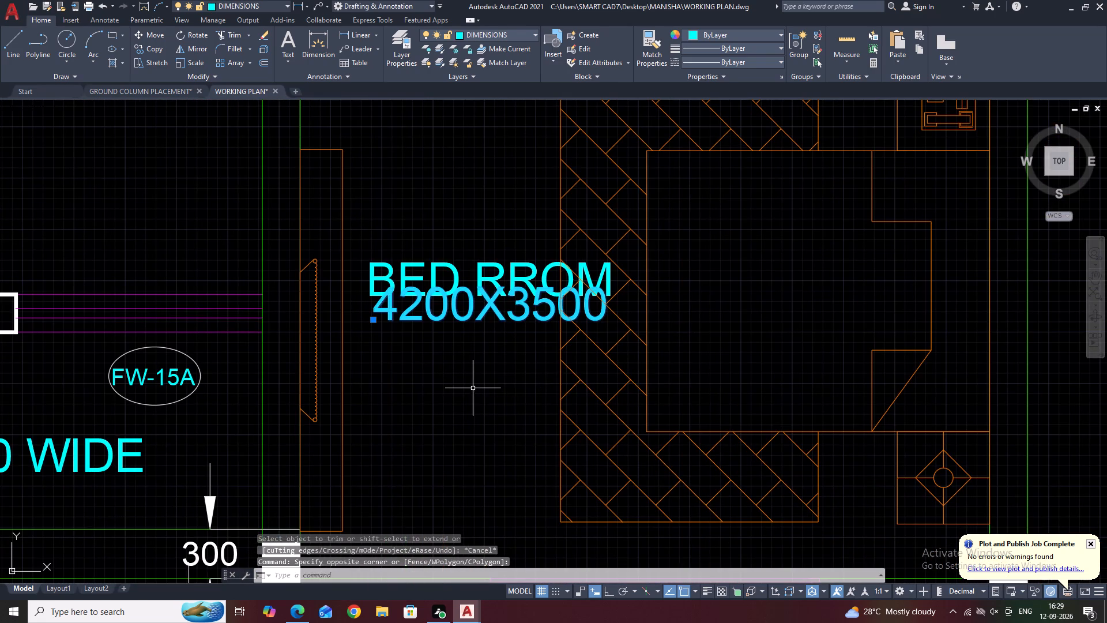
{"action": "left_click", "coordinate": [508, 356]}
{"action": "left_click", "coordinate": [507, 391]}
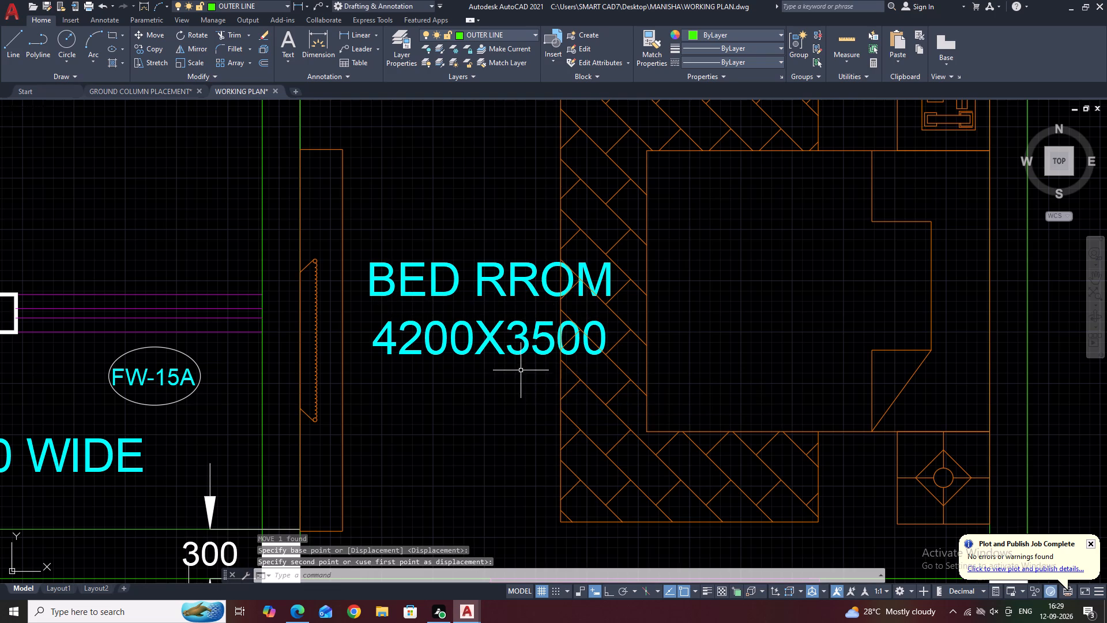
Move the BED RROM label and its 4200X3500 text together onto the southeast bedroom's bed.
{"action": "left_click_drag", "start_coordinate": [521, 370], "coordinate": [515, 366]}
{"action": "left_click", "coordinate": [392, 286]}
{"action": "key", "text": "m"}
{"action": "key", "text": "space"}
{"action": "left_click_drag", "start_coordinate": [443, 349], "coordinate": [449, 344]}
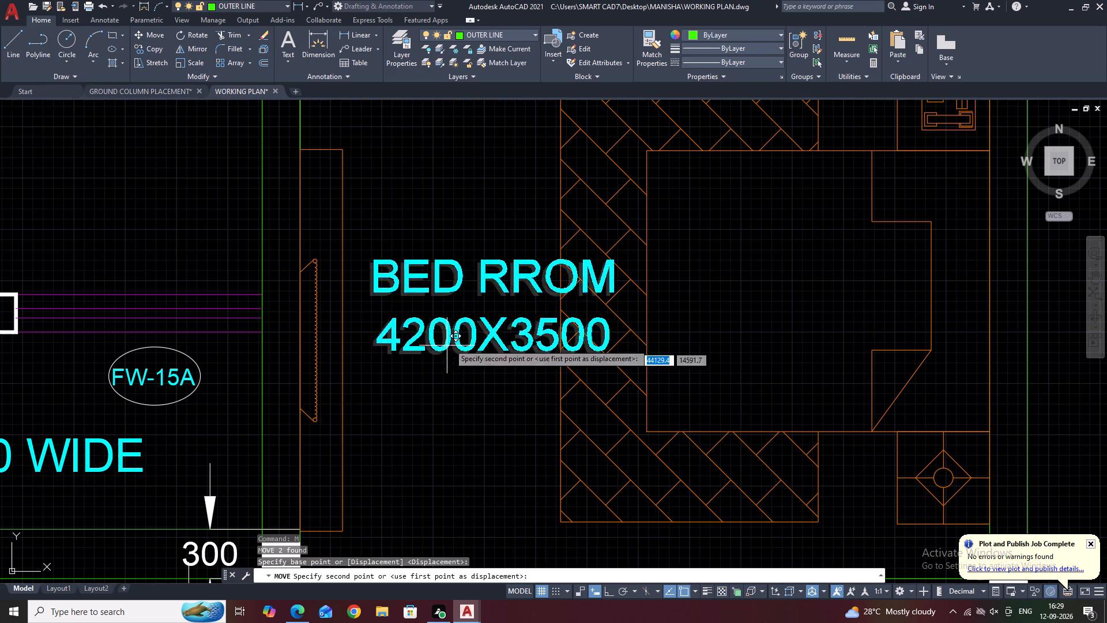
{"action": "left_click", "coordinate": [729, 331]}
Move the southwest bedroom's BED ROOM label and its 4200X3500 text together onto the bed.
{"action": "scroll", "coordinate": [657, 370], "scroll_direction": "down", "scroll_amount": 2}
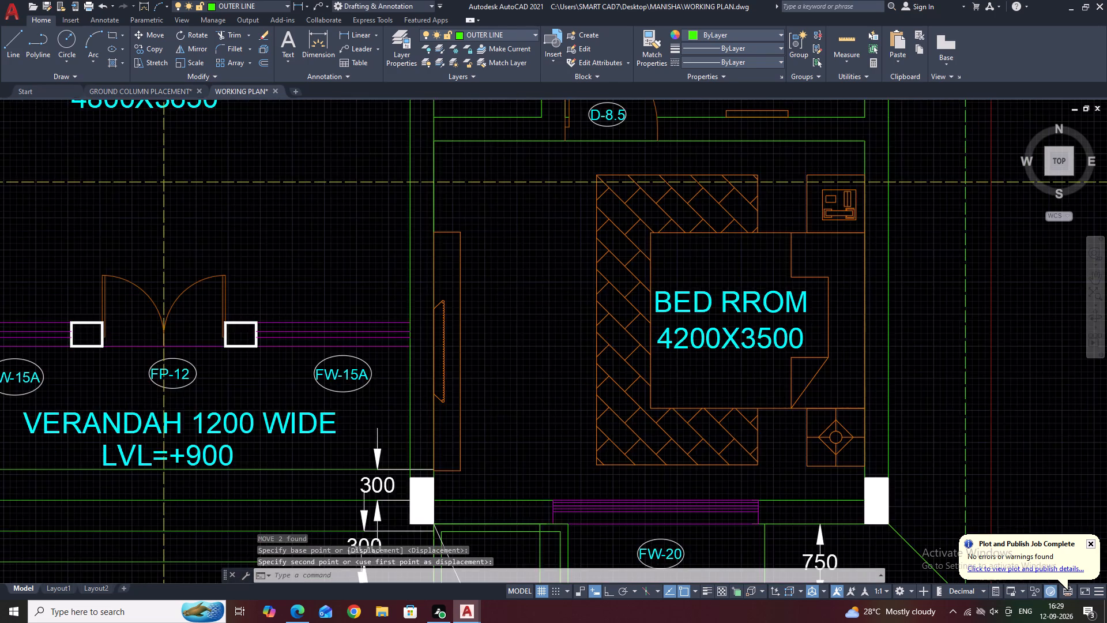
{"action": "scroll", "coordinate": [705, 358], "scroll_direction": "down", "scroll_amount": 1}
{"action": "middle_click_drag", "start_coordinate": [339, 307], "coordinate": [554, 339]}
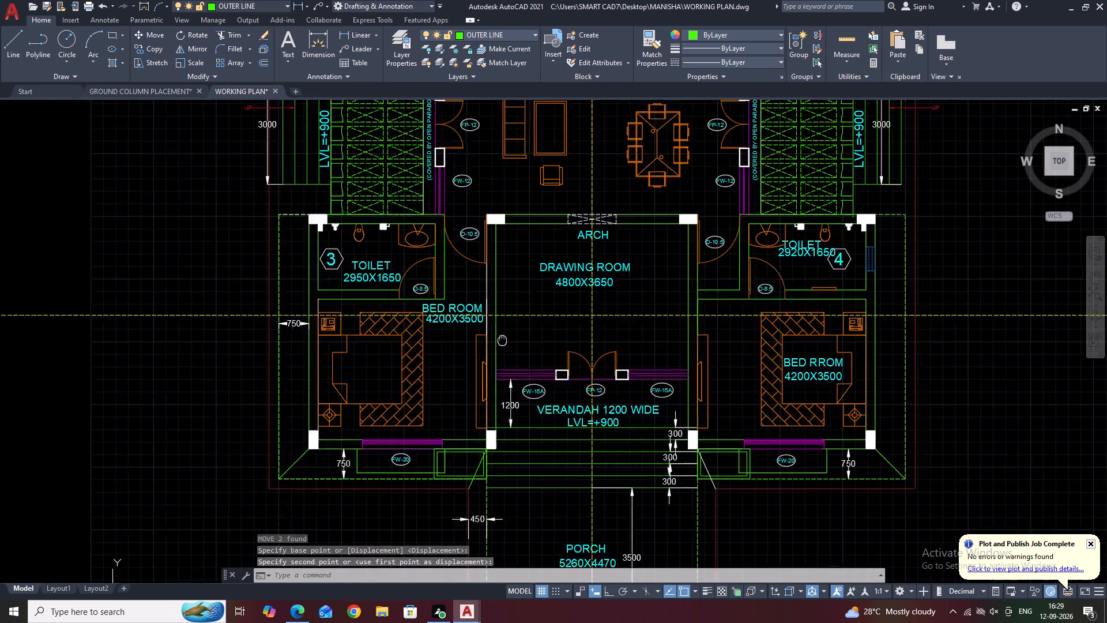
{"action": "middle_click_drag", "start_coordinate": [554, 339], "coordinate": [607, 332]}
{"action": "scroll", "coordinate": [607, 316], "scroll_direction": "up", "scroll_amount": 2}
{"action": "left_click", "coordinate": [661, 269]}
{"action": "left_click", "coordinate": [649, 277]}
{"action": "left_click", "coordinate": [648, 281]}
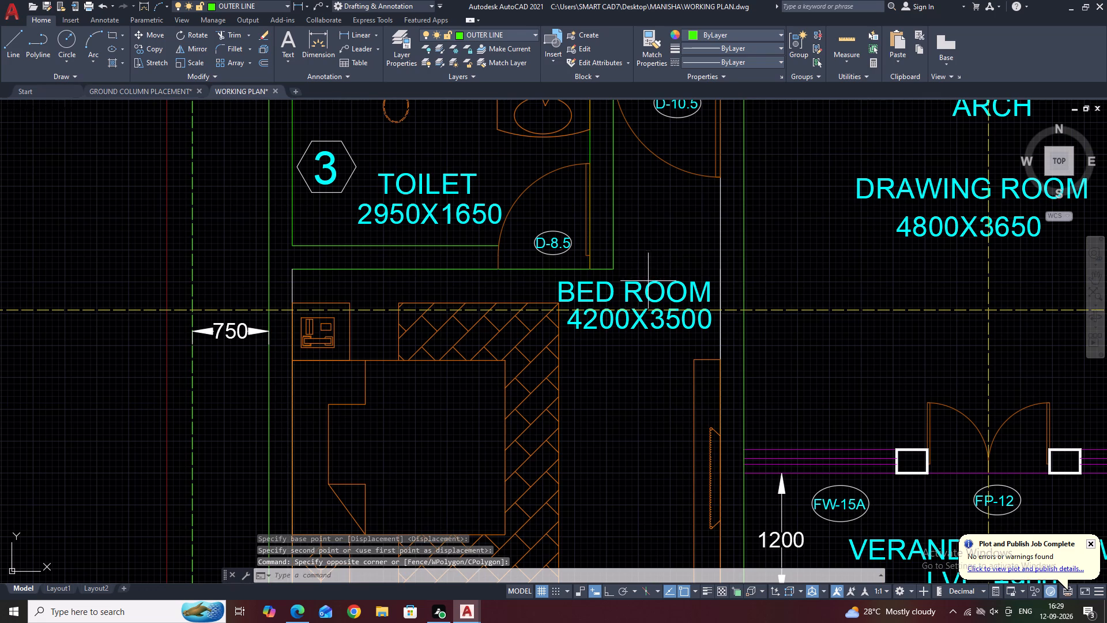
{"action": "left_click", "coordinate": [636, 287]}
{"action": "left_click", "coordinate": [623, 328]}
{"action": "key", "text": "m"}
{"action": "key", "text": "space"}
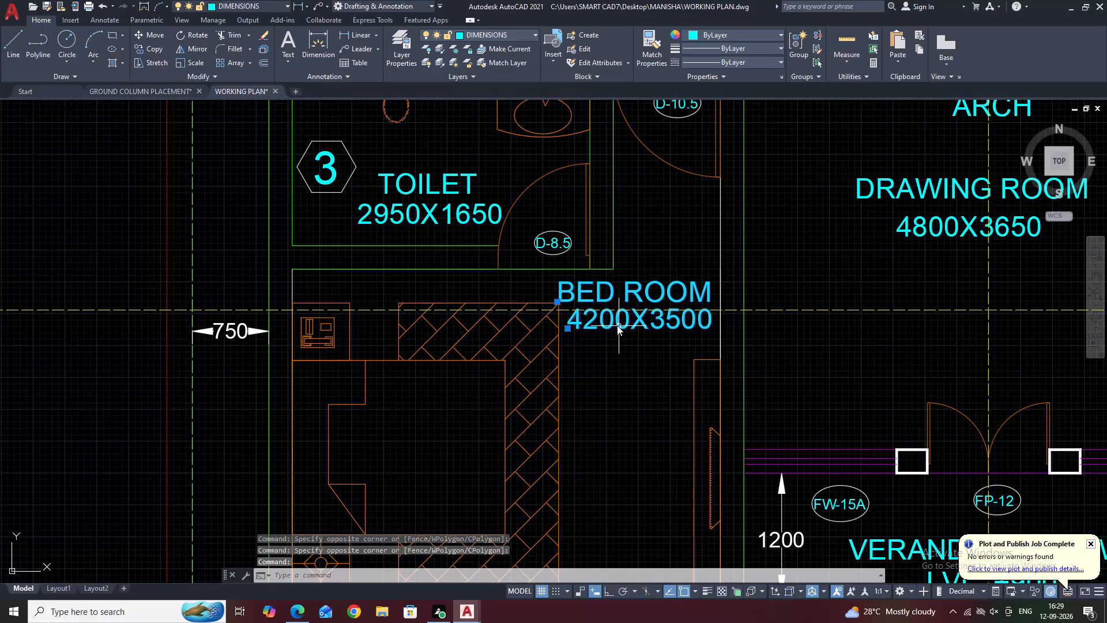
{"action": "left_click", "coordinate": [614, 325]}
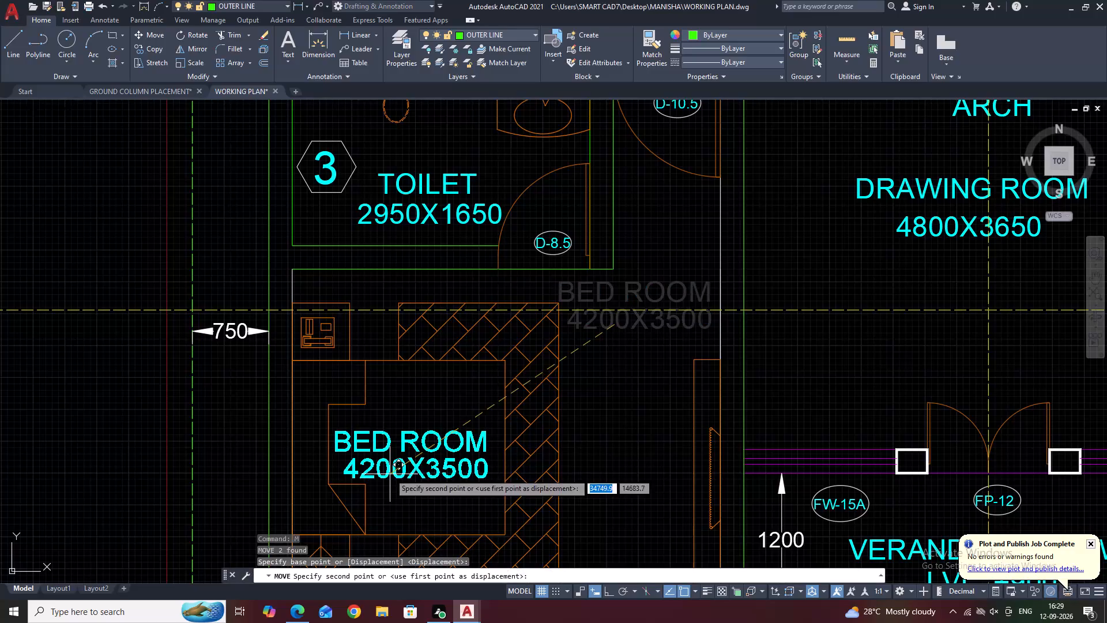
{"action": "left_click", "coordinate": [390, 473]}
Select the 750 dimension beside the southwest bedroom with all similar dimensions and assign them to the TEXT layer.
{"action": "scroll", "coordinate": [442, 369], "scroll_direction": "down", "scroll_amount": 3}
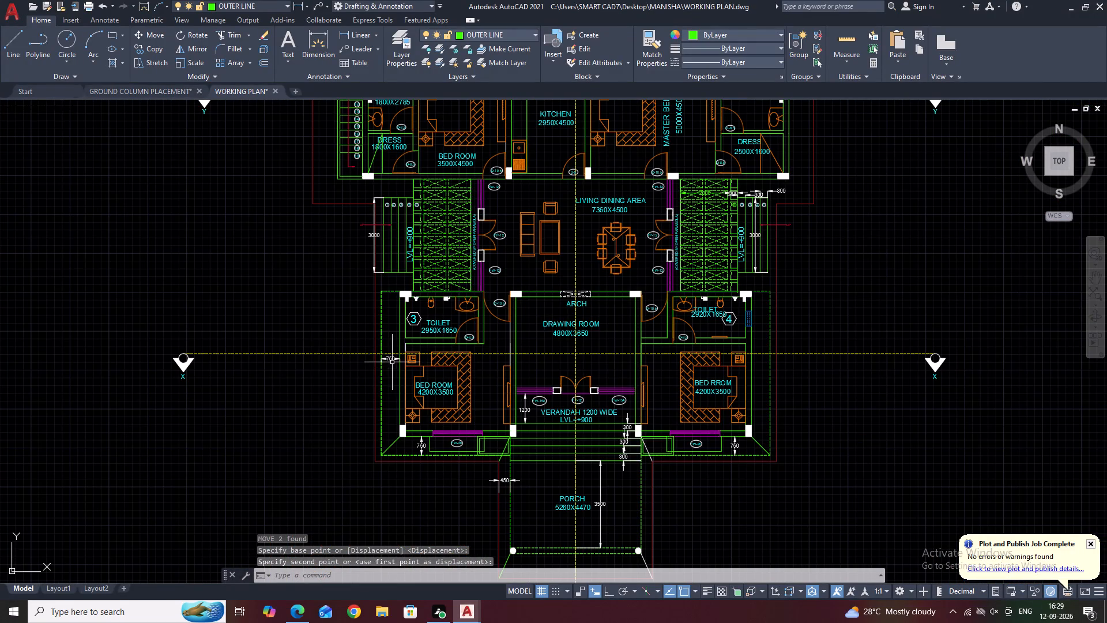
{"action": "left_click", "coordinate": [391, 360]}
{"action": "right_click", "coordinate": [391, 366]}
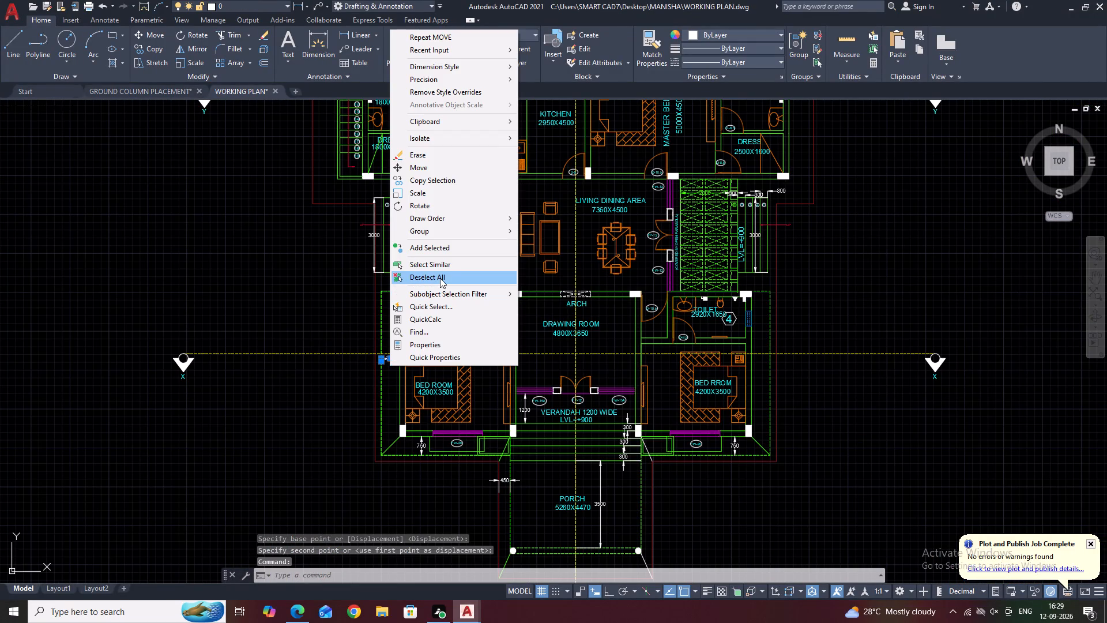
{"action": "left_click", "coordinate": [448, 264]}
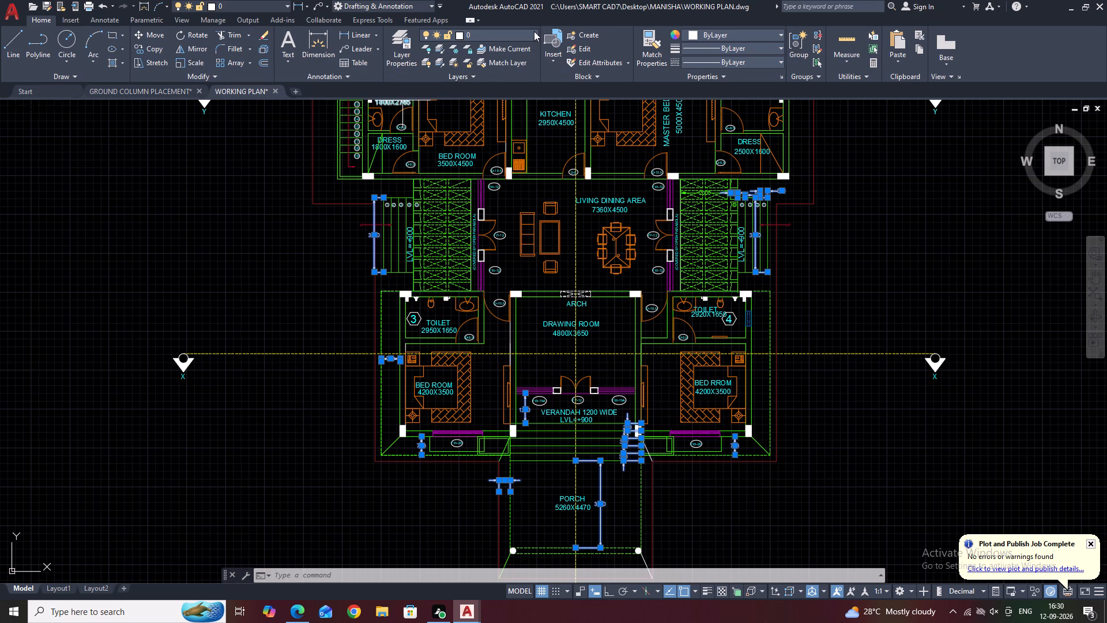
{"action": "left_click", "coordinate": [519, 36]}
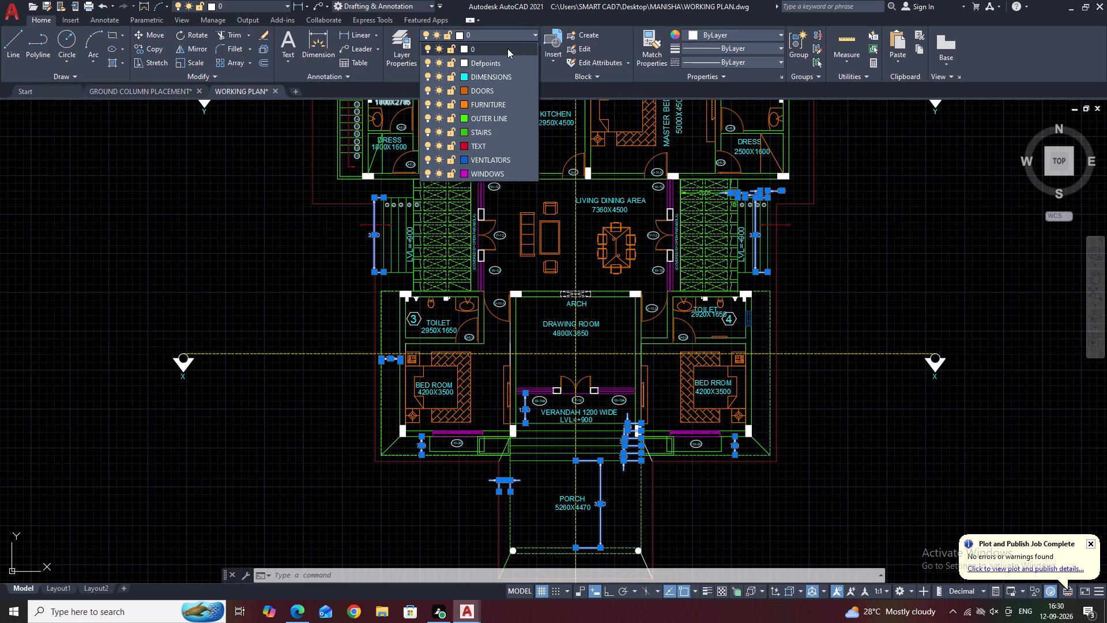
{"action": "left_click", "coordinate": [490, 147]}
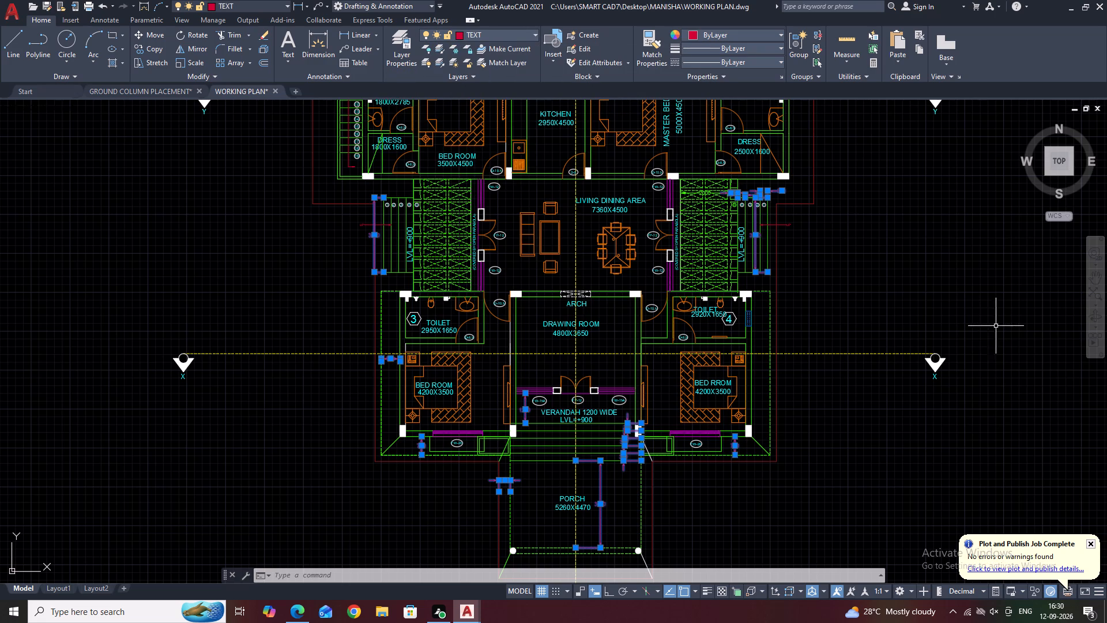
{"action": "right_click", "coordinate": [840, 279]}
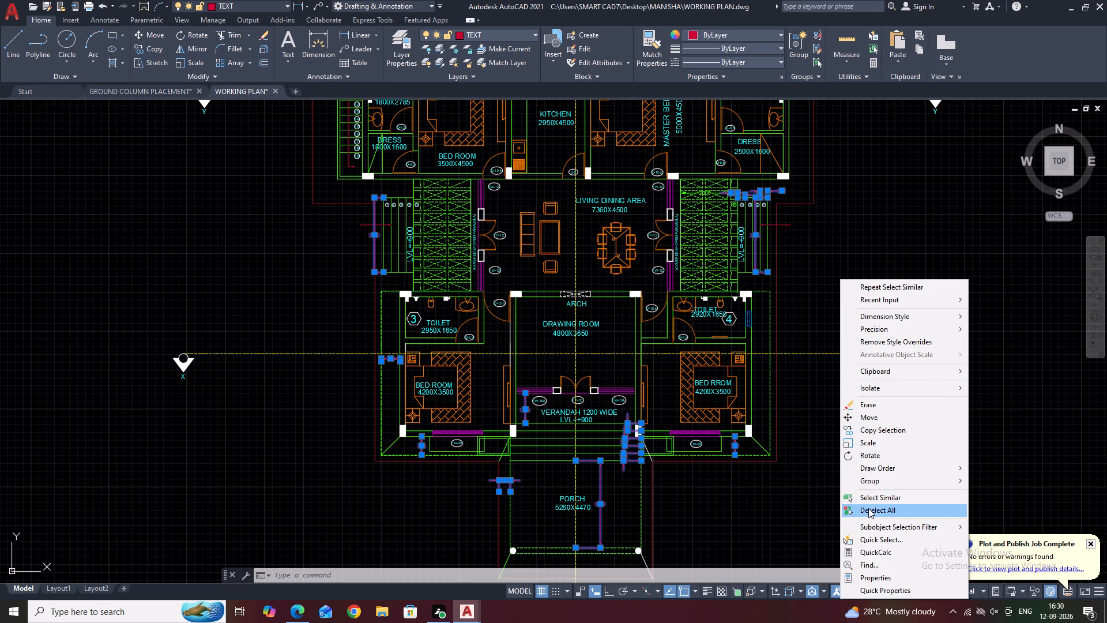
{"action": "left_click", "coordinate": [869, 511]}
Select all door and window tag ellipses plus the diagonal line east of the front steps and assign them to the OUTER LINE layer.
{"action": "middle_click_drag", "start_coordinate": [838, 339], "coordinate": [838, 343]}
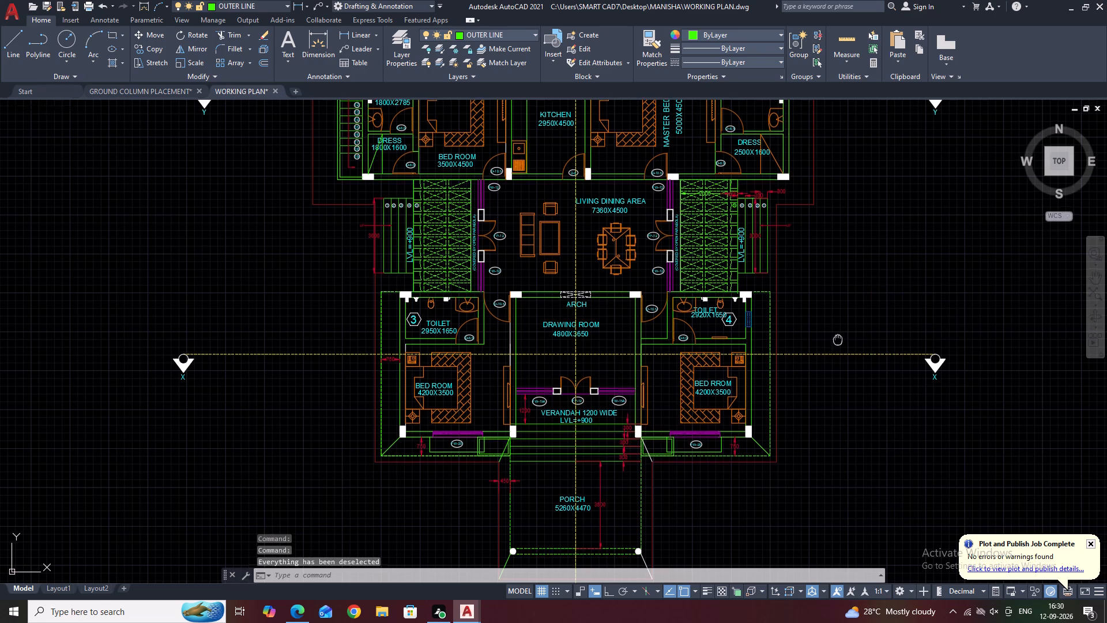
{"action": "middle_click_drag", "start_coordinate": [838, 343], "coordinate": [838, 415]}
{"action": "scroll", "coordinate": [658, 257], "scroll_direction": "up", "scroll_amount": 2}
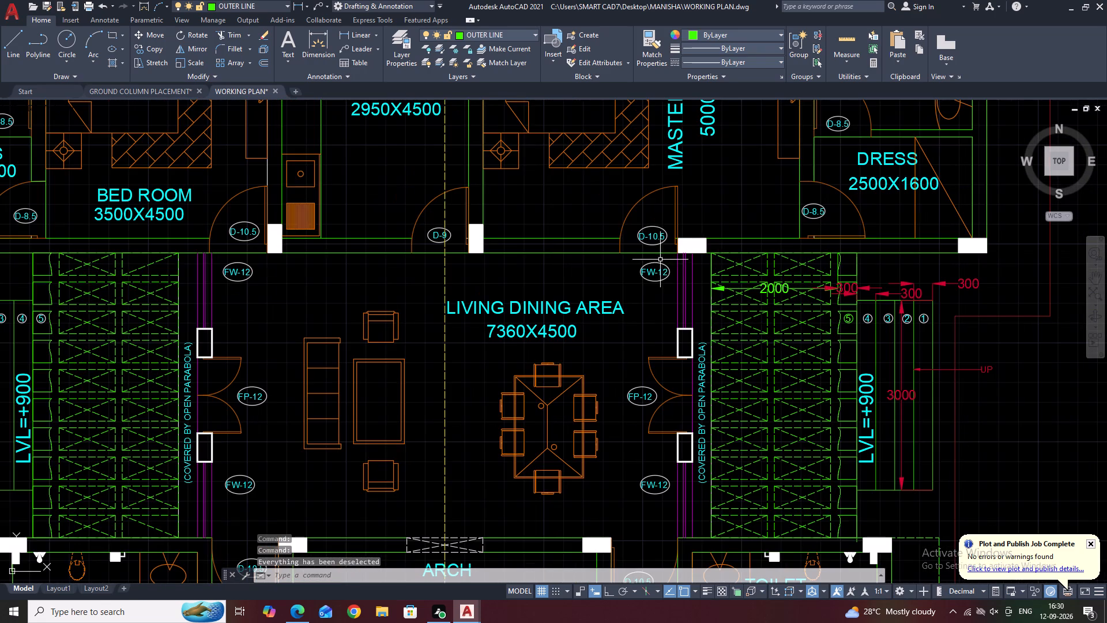
{"action": "left_click", "coordinate": [660, 261]}
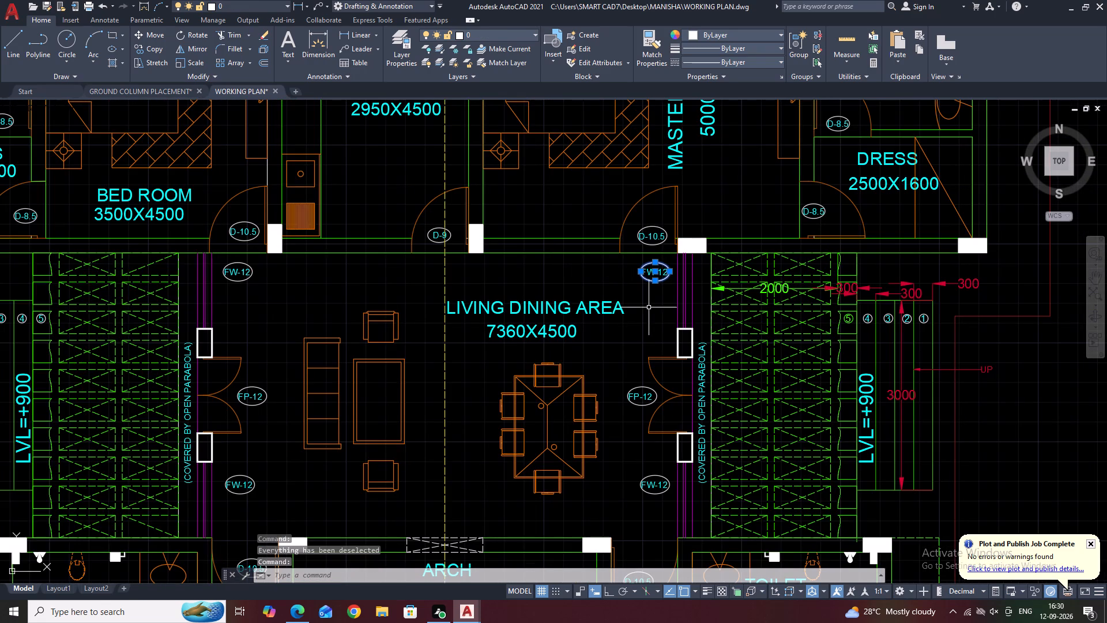
{"action": "right_click", "coordinate": [649, 306]}
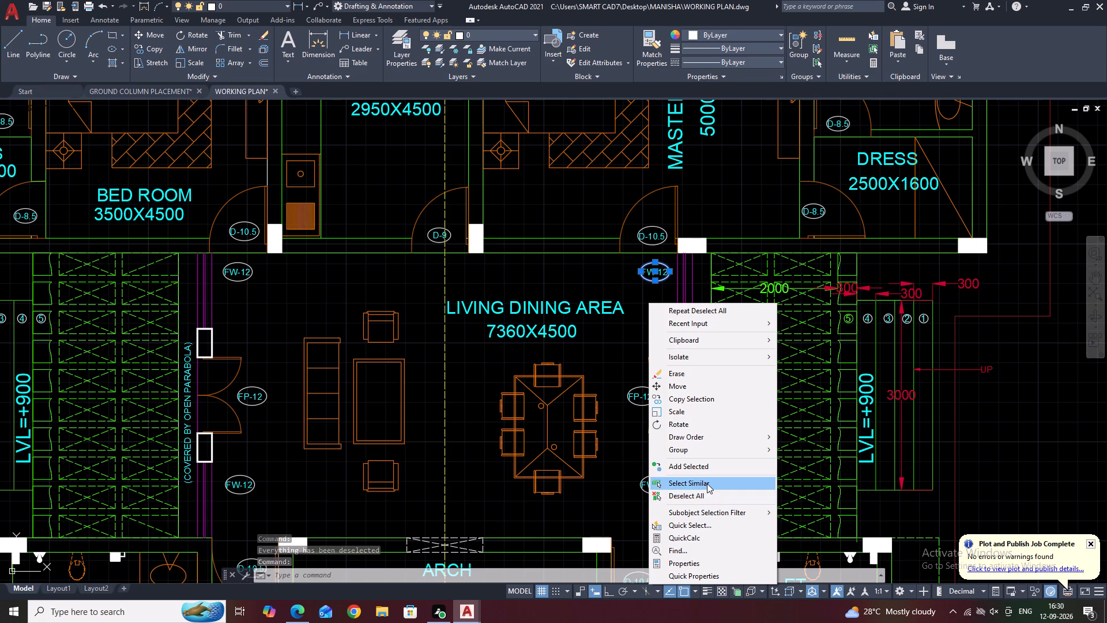
{"action": "left_click", "coordinate": [707, 483]}
{"action": "scroll", "coordinate": [755, 450], "scroll_direction": "down", "scroll_amount": 2}
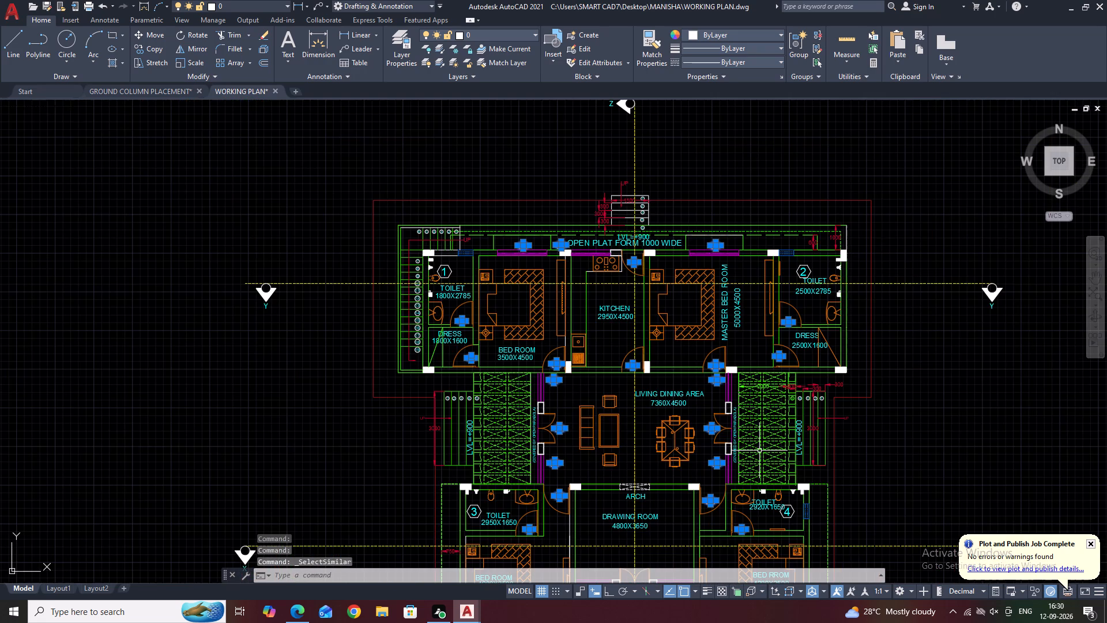
{"action": "middle_click_drag", "start_coordinate": [656, 488], "coordinate": [700, 392]}
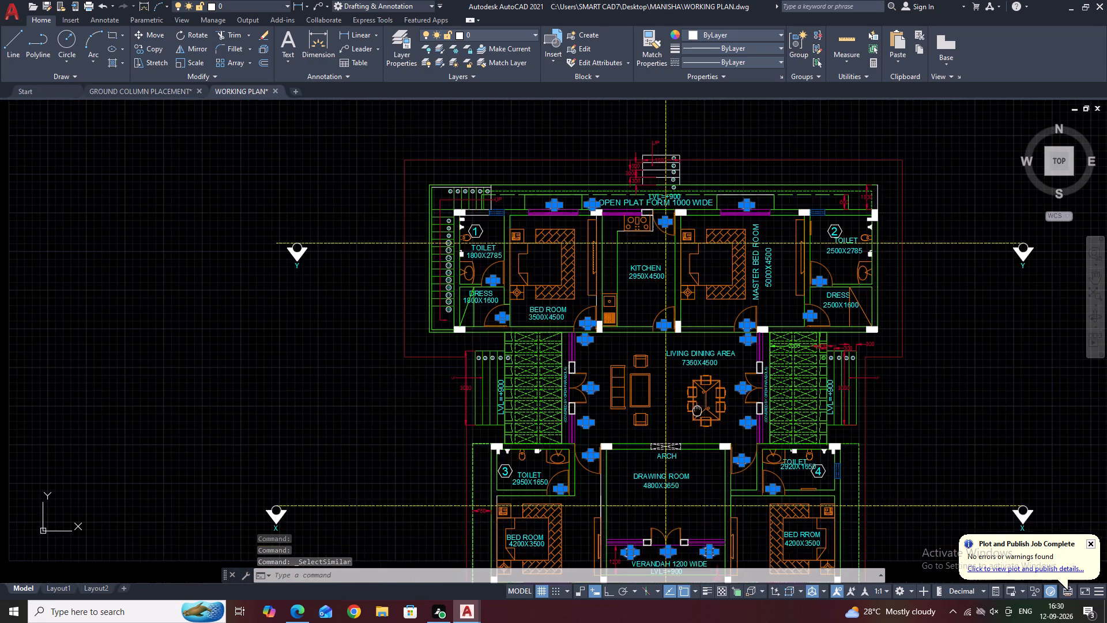
{"action": "middle_click_drag", "start_coordinate": [700, 392], "coordinate": [705, 316]}
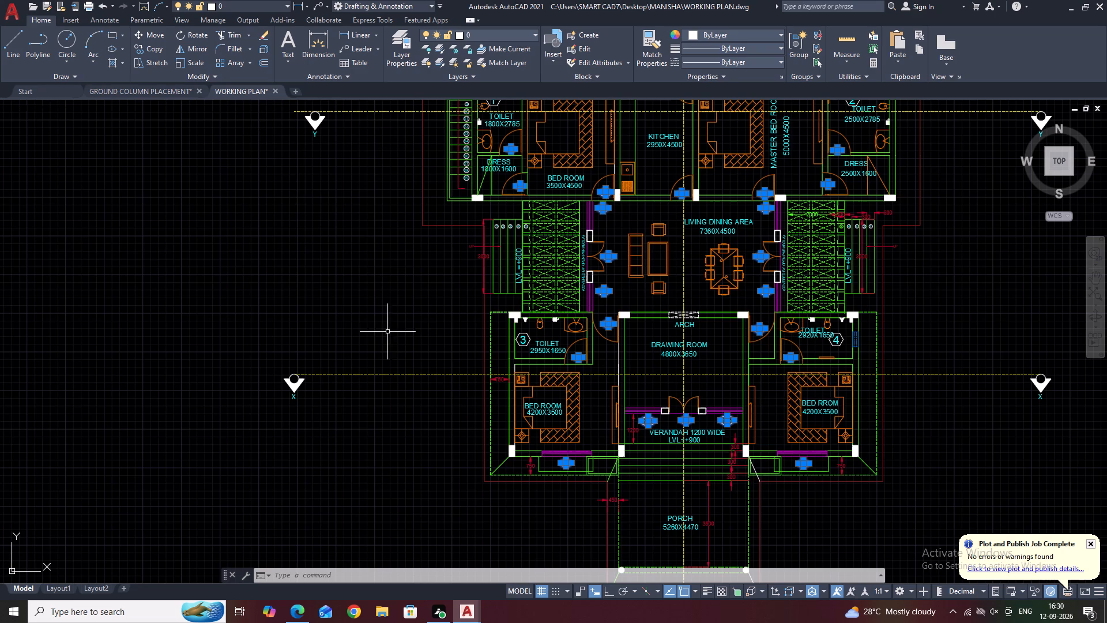
{"action": "scroll", "coordinate": [754, 464], "scroll_direction": "up", "scroll_amount": 2}
{"action": "left_click", "coordinate": [745, 467]}
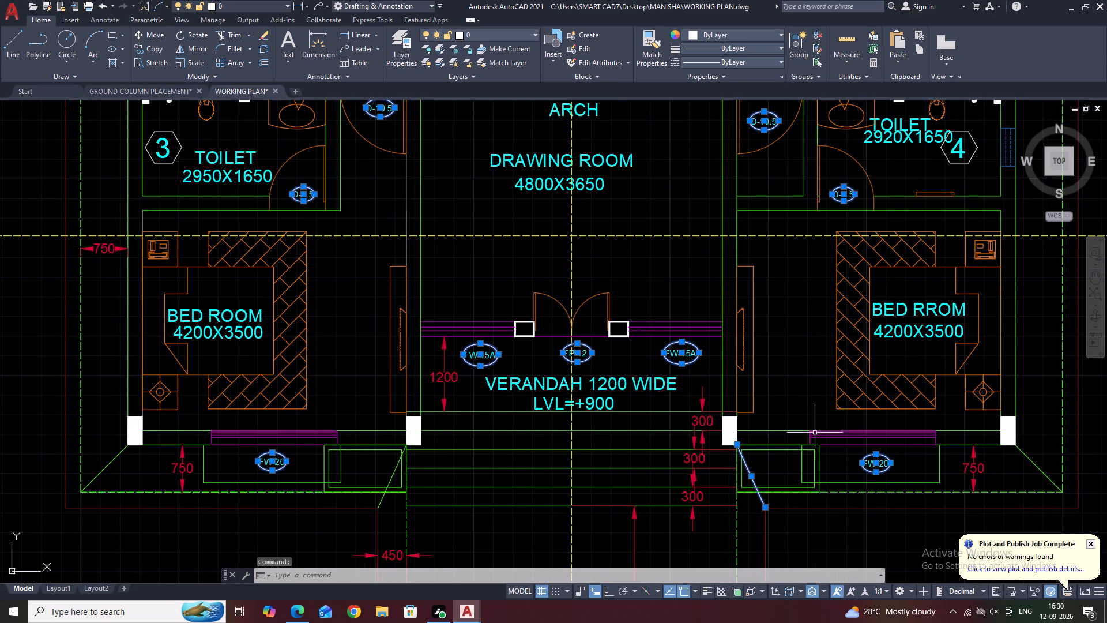
{"action": "left_click", "coordinate": [486, 36]}
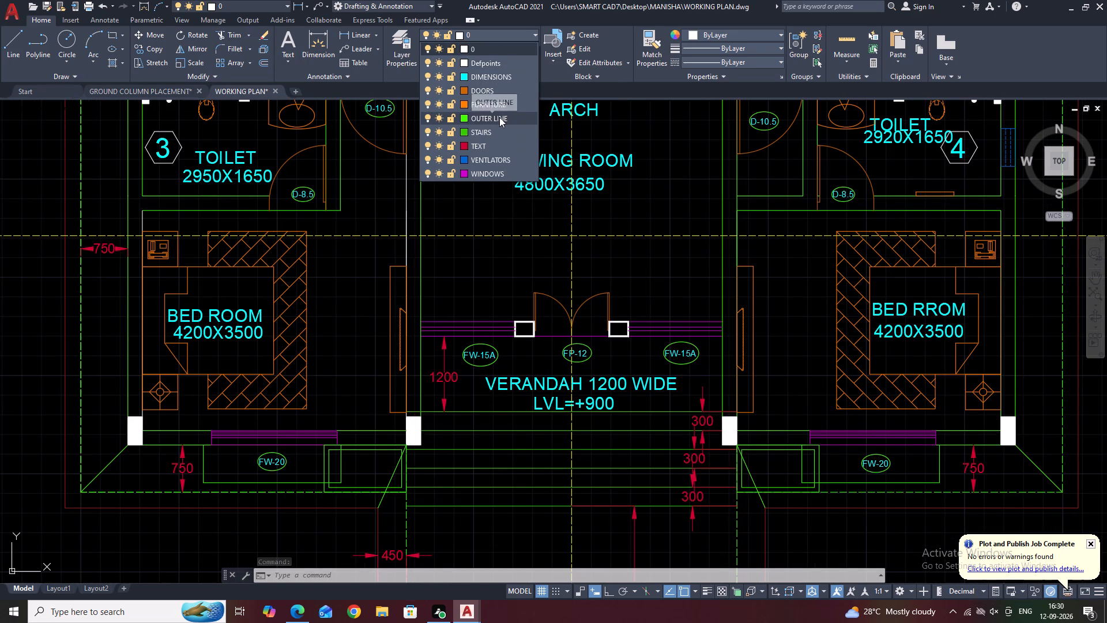
{"action": "left_click", "coordinate": [499, 117]}
{"action": "right_click", "coordinate": [535, 252]}
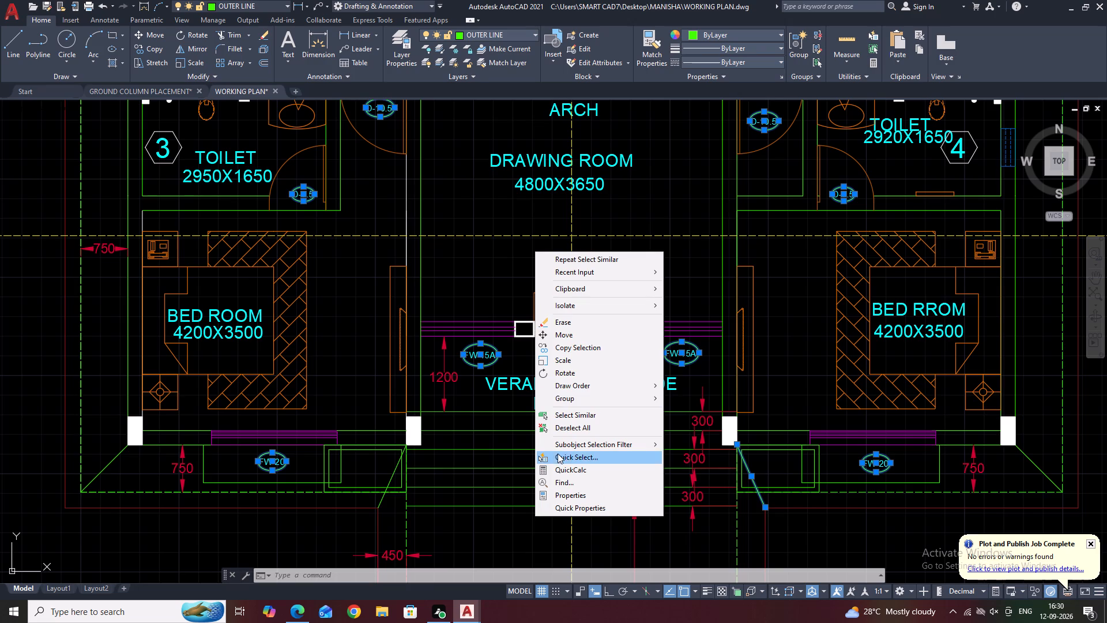
{"action": "left_click", "coordinate": [578, 431]}
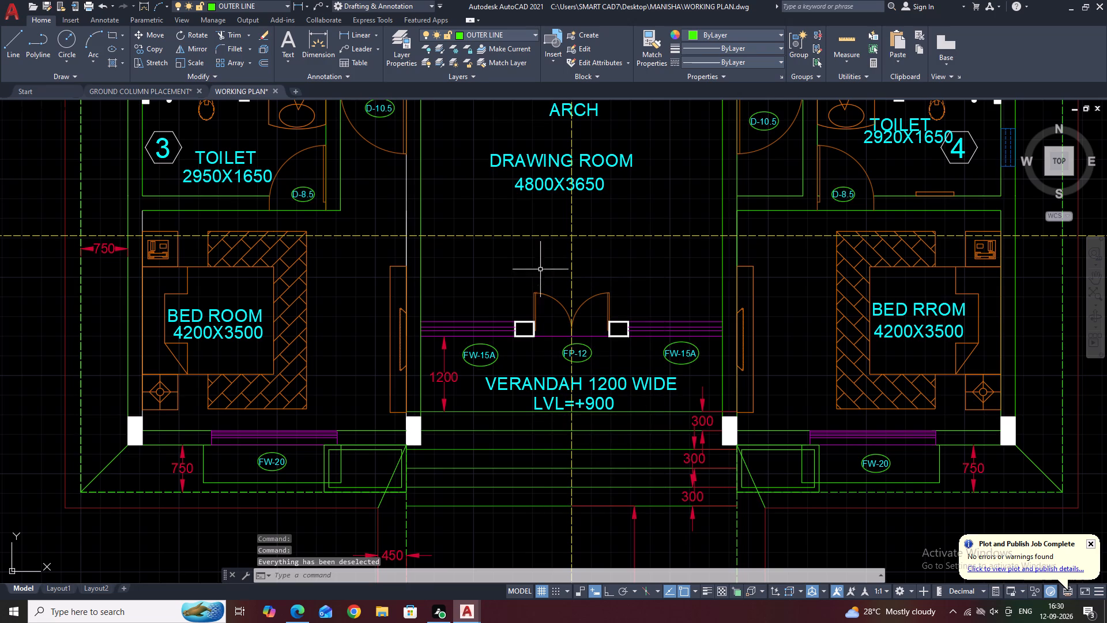
Assign the dashed, crossed arch opening above the drawing room to the DOORS layer.
{"action": "middle_click_drag", "start_coordinate": [545, 256], "coordinate": [622, 400]}
{"action": "scroll", "coordinate": [622, 400], "scroll_direction": "down", "scroll_amount": 2}
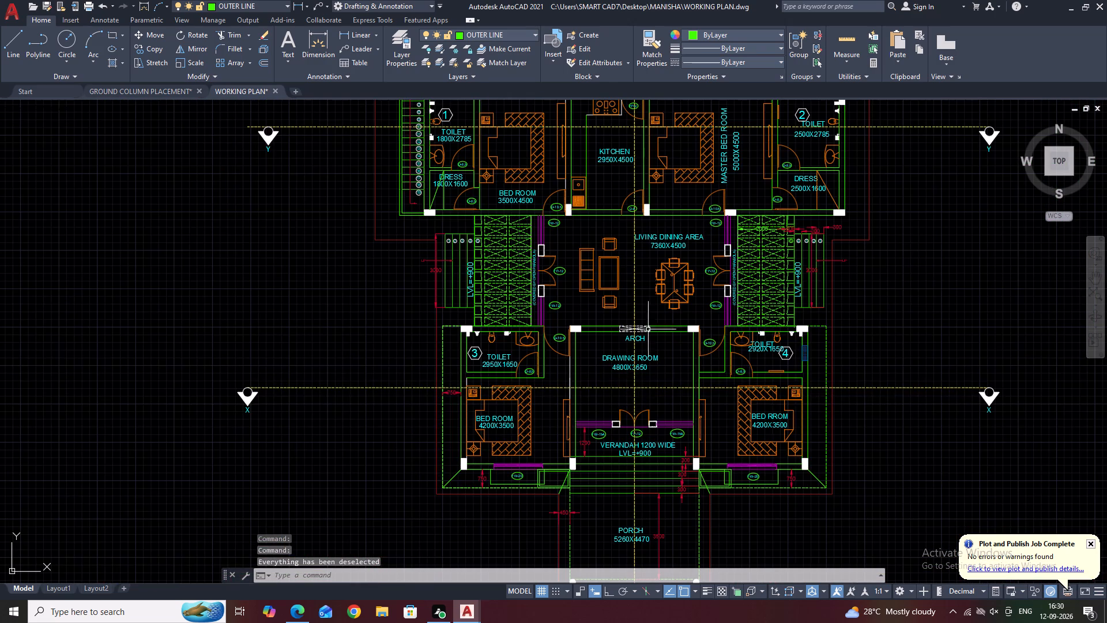
{"action": "middle_click_drag", "start_coordinate": [533, 330], "coordinate": [595, 386]}
{"action": "scroll", "coordinate": [680, 382], "scroll_direction": "up", "scroll_amount": 2}
{"action": "middle_click_drag", "start_coordinate": [716, 397], "coordinate": [715, 393]}
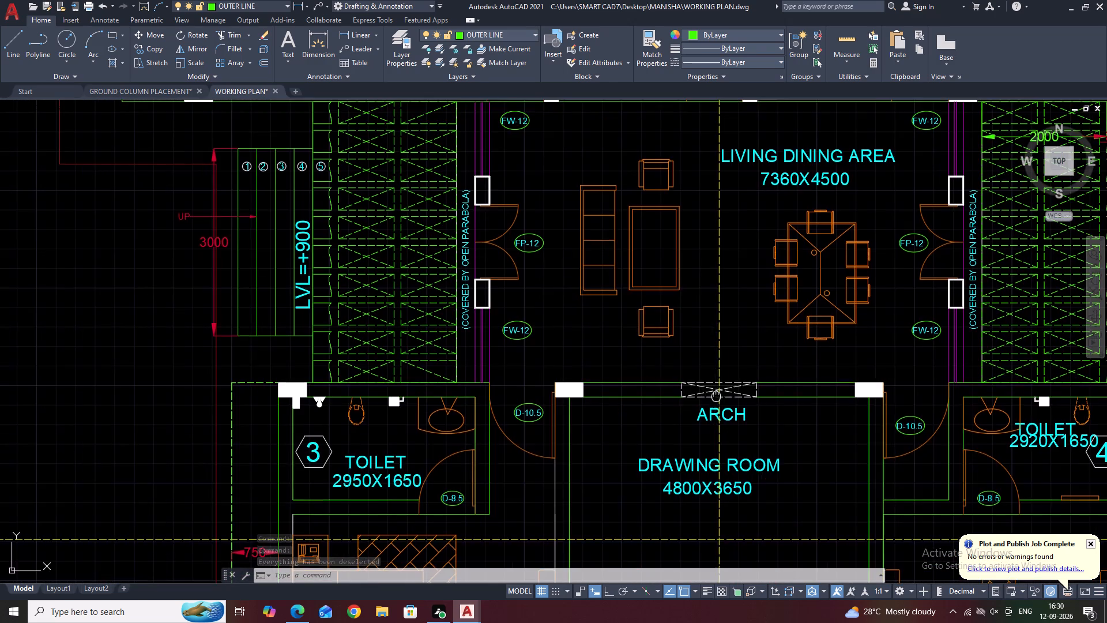
{"action": "middle_click_drag", "start_coordinate": [715, 393], "coordinate": [651, 334]}
{"action": "scroll", "coordinate": [671, 371], "scroll_direction": "up", "scroll_amount": 2}
{"action": "left_click_drag", "start_coordinate": [498, 211], "coordinate": [502, 218]}
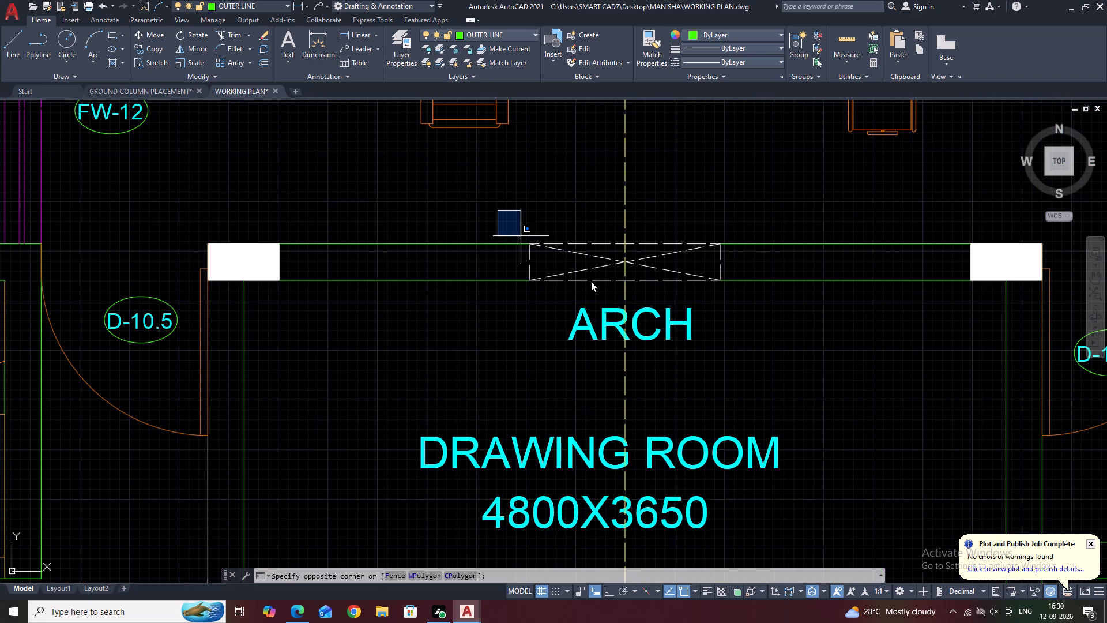
{"action": "left_click", "coordinate": [788, 312]}
{"action": "left_click", "coordinate": [500, 36]}
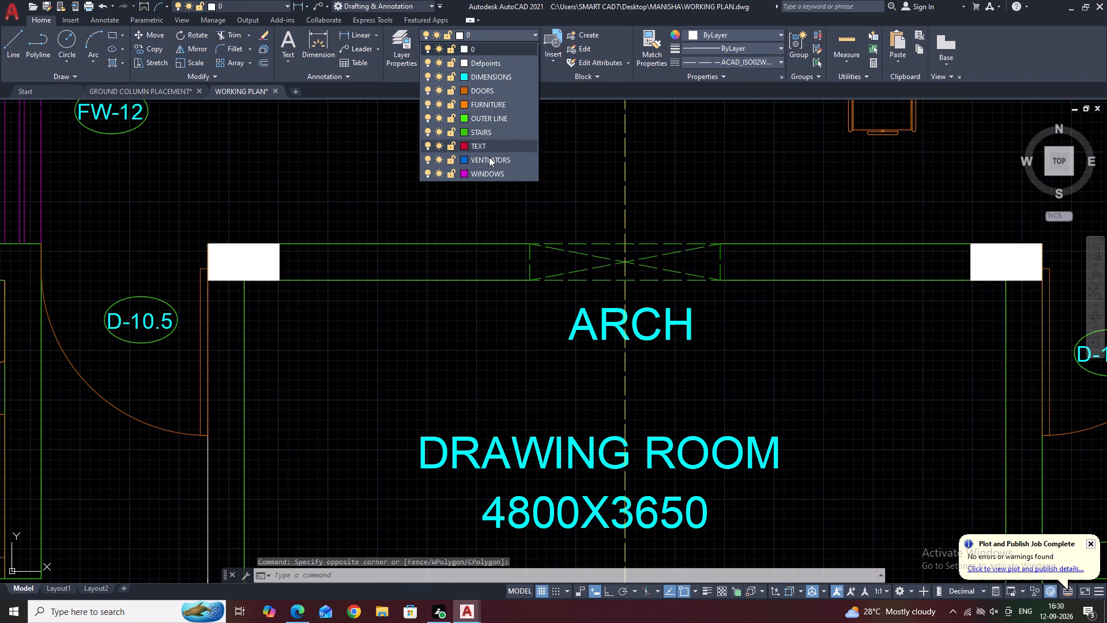
{"action": "left_click", "coordinate": [490, 93]}
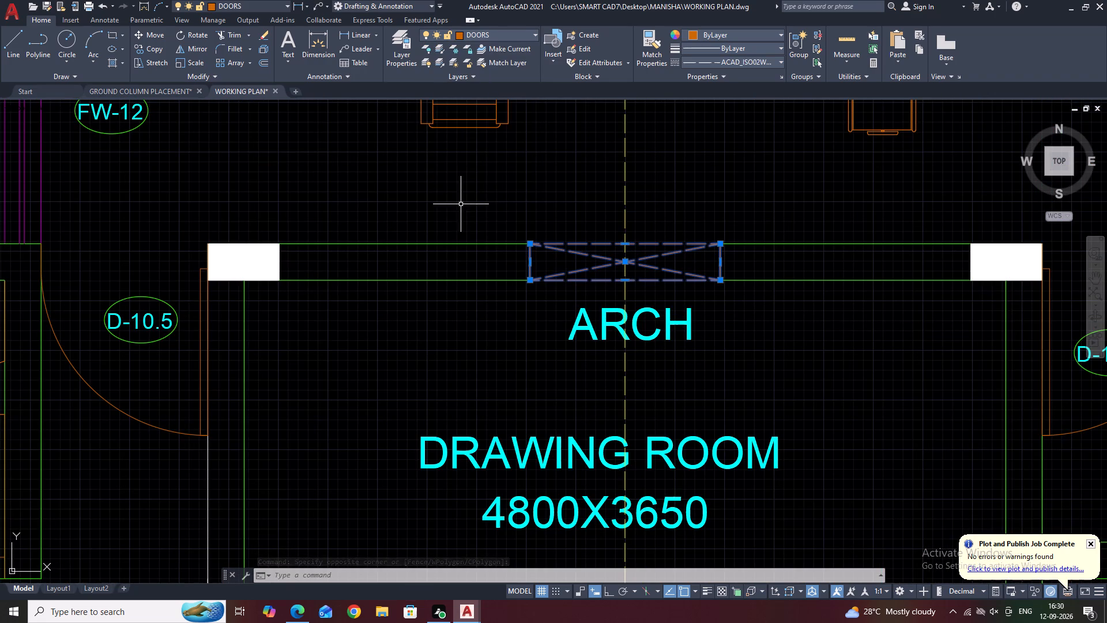
{"action": "right_click", "coordinate": [458, 206]}
{"action": "left_click", "coordinate": [489, 380]}
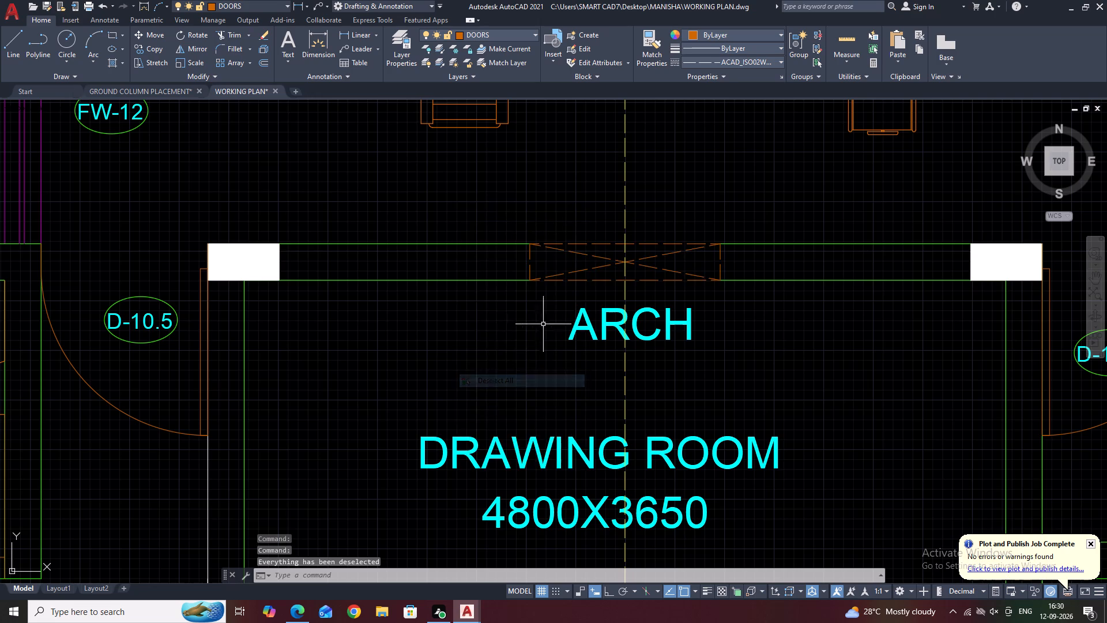
Select the circle around stair number 2 with all similar circles and assign them to the OUTER LINE layer.
{"action": "scroll", "coordinate": [574, 310], "scroll_direction": "down", "scroll_amount": 3}
{"action": "middle_click_drag", "start_coordinate": [457, 249], "coordinate": [487, 334]}
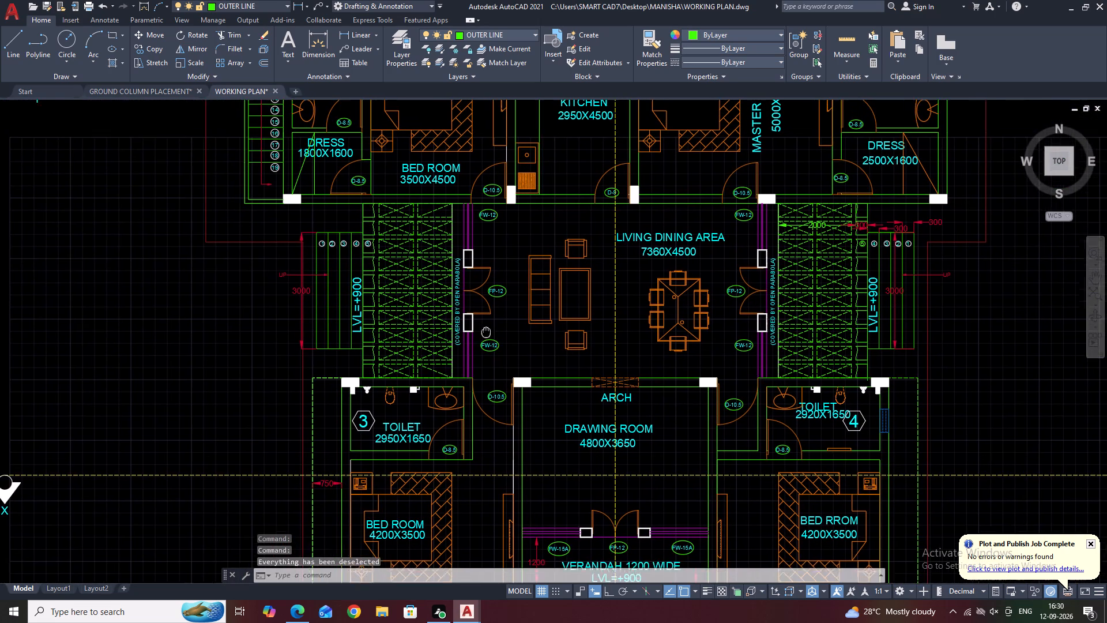
{"action": "middle_click_drag", "start_coordinate": [487, 334], "coordinate": [491, 342]}
{"action": "scroll", "coordinate": [337, 254], "scroll_direction": "up", "scroll_amount": 3}
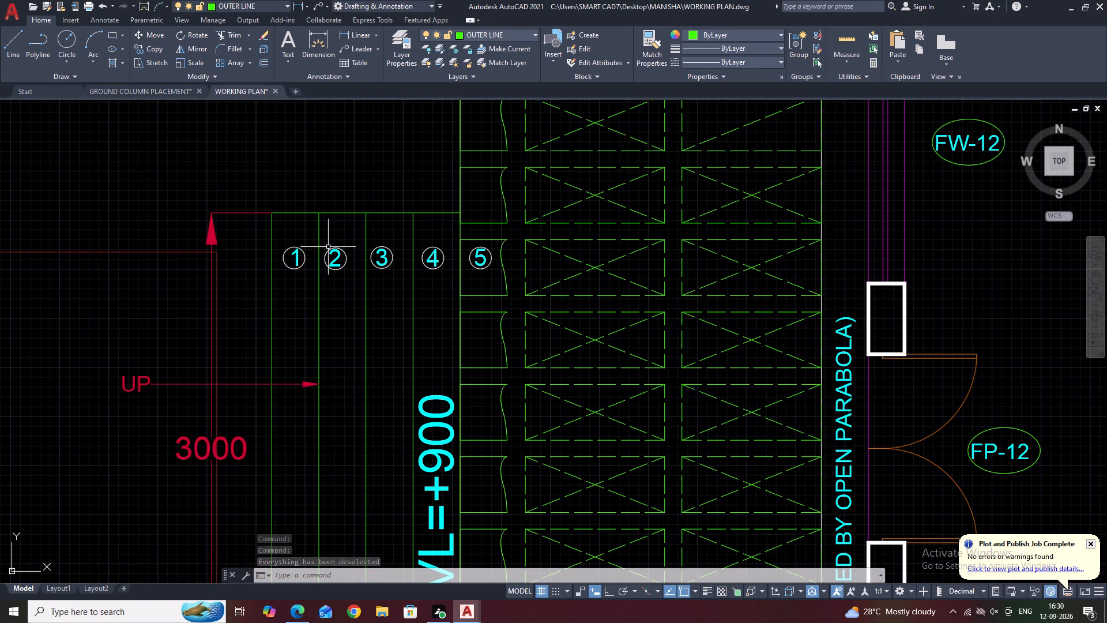
{"action": "left_click", "coordinate": [327, 251]}
{"action": "right_click_drag", "start_coordinate": [357, 172], "coordinate": [349, 165]}
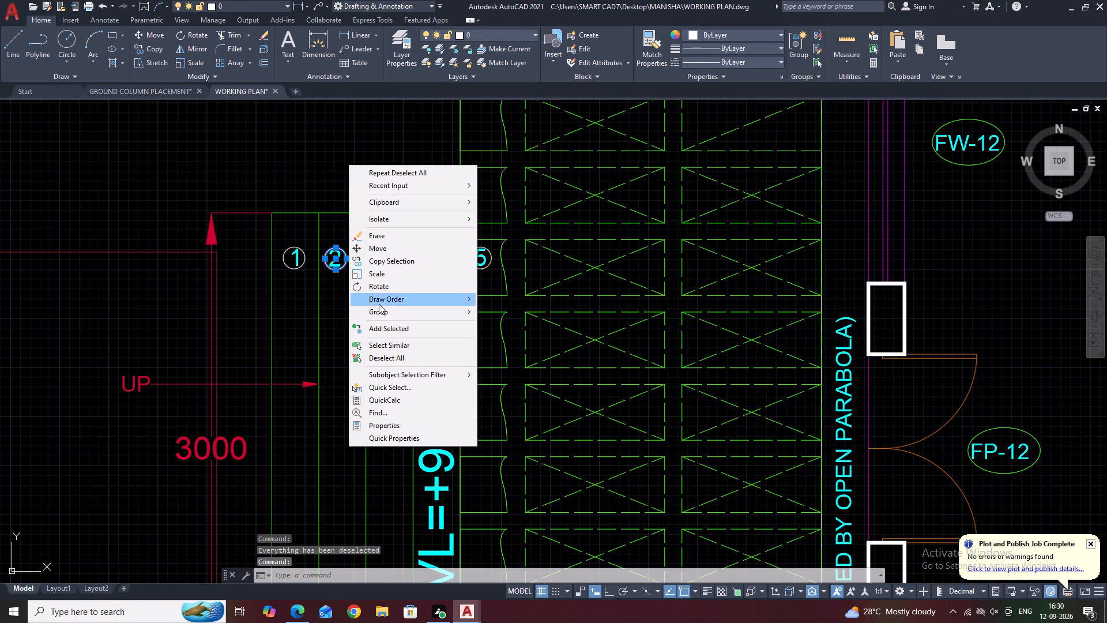
{"action": "left_click", "coordinate": [389, 343]}
{"action": "scroll", "coordinate": [412, 298], "scroll_direction": "down", "scroll_amount": 5}
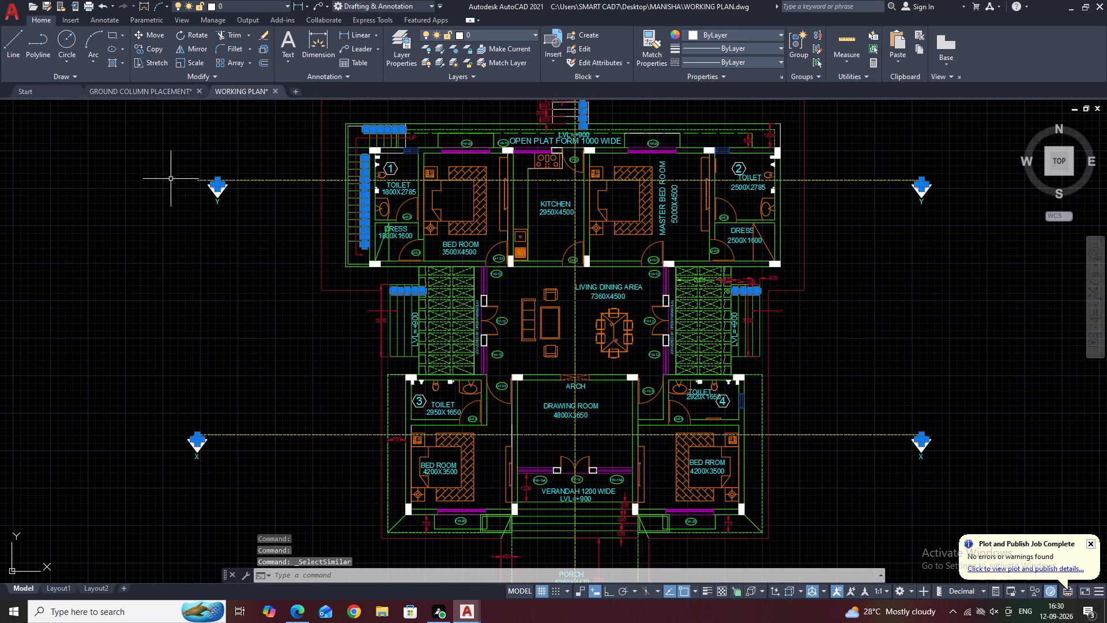
{"action": "left_click", "coordinate": [500, 31]}
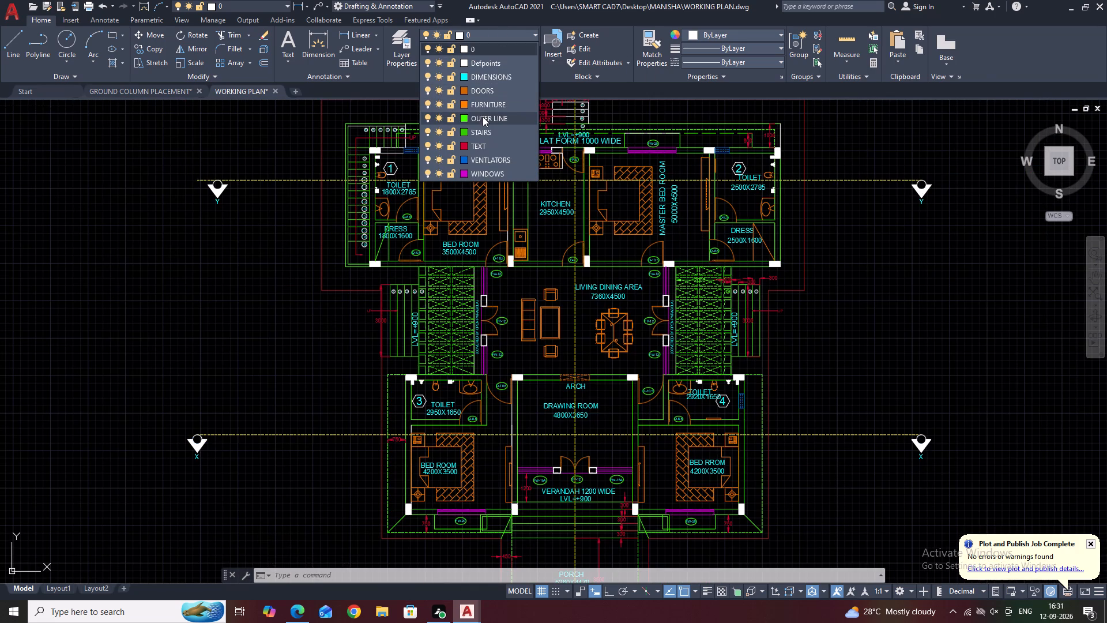
{"action": "left_click", "coordinate": [483, 117]}
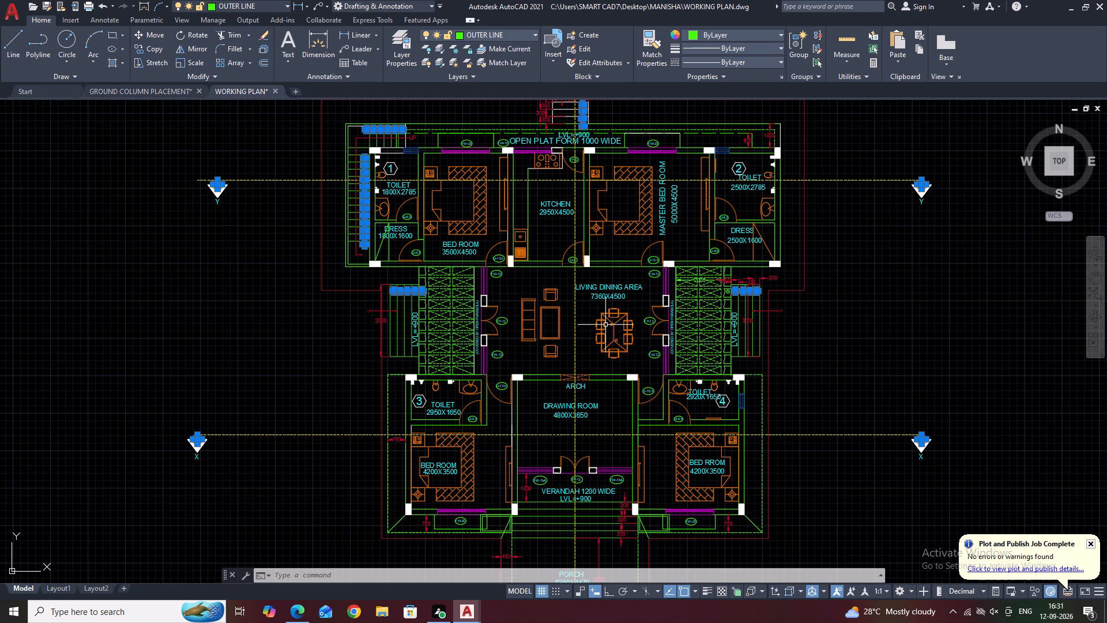
{"action": "right_click", "coordinate": [511, 282]}
{"action": "left_click", "coordinate": [536, 460]}
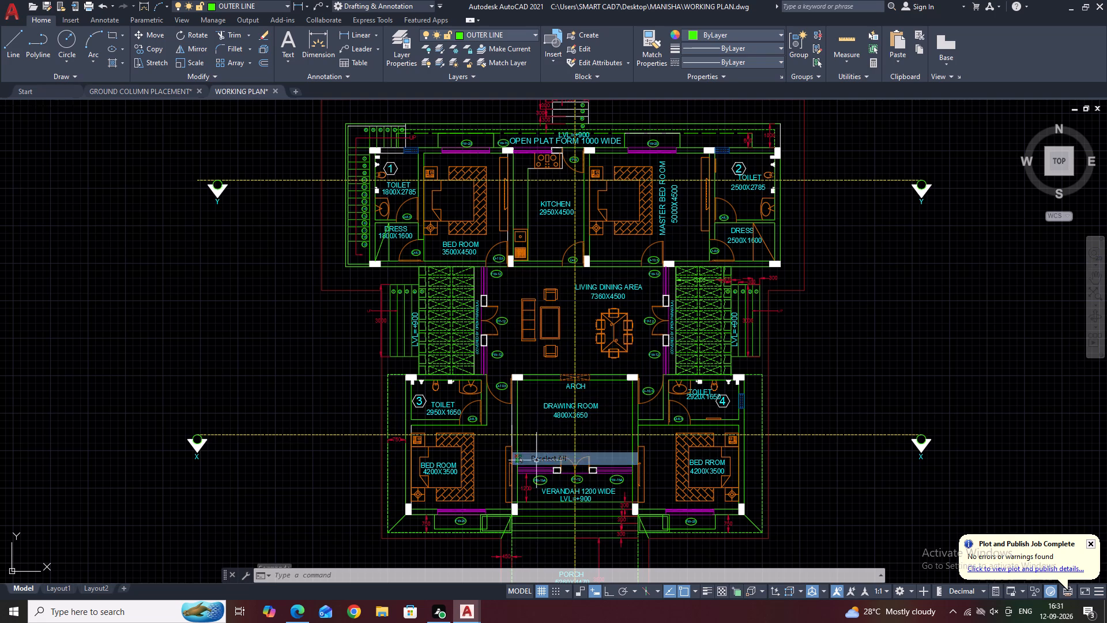
Assign the two kitchen counter edges around the stove and the bedroom-side line of the kitchen wall to the OUTER LINE layer.
{"action": "middle_click_drag", "start_coordinate": [686, 217], "coordinate": [698, 251]}
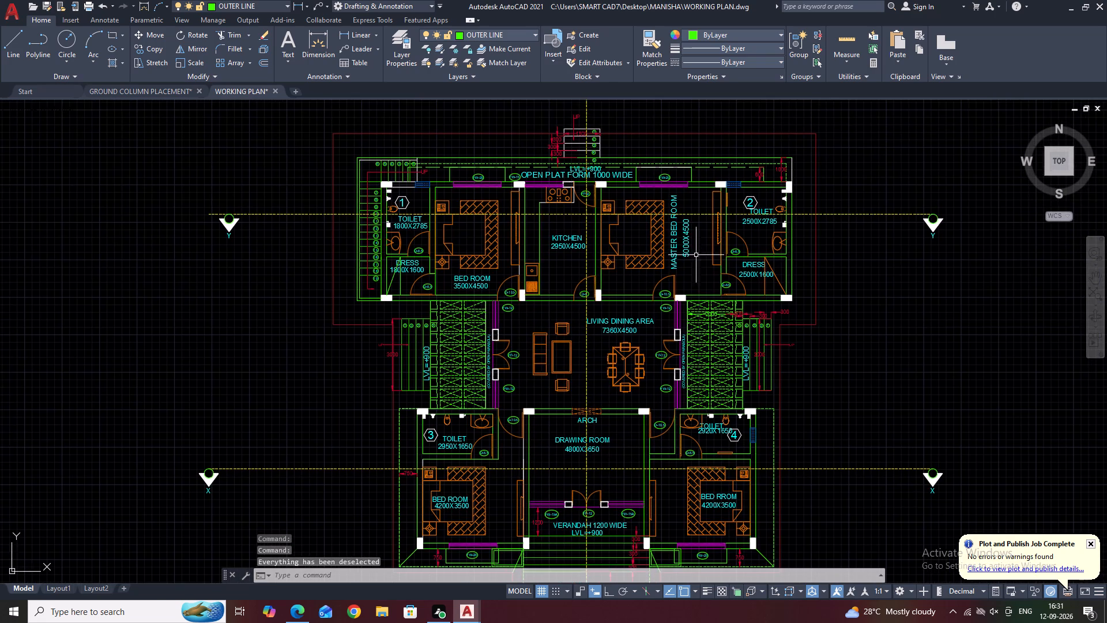
{"action": "scroll", "coordinate": [560, 185], "scroll_direction": "up", "scroll_amount": 3}
{"action": "left_click", "coordinate": [585, 227]}
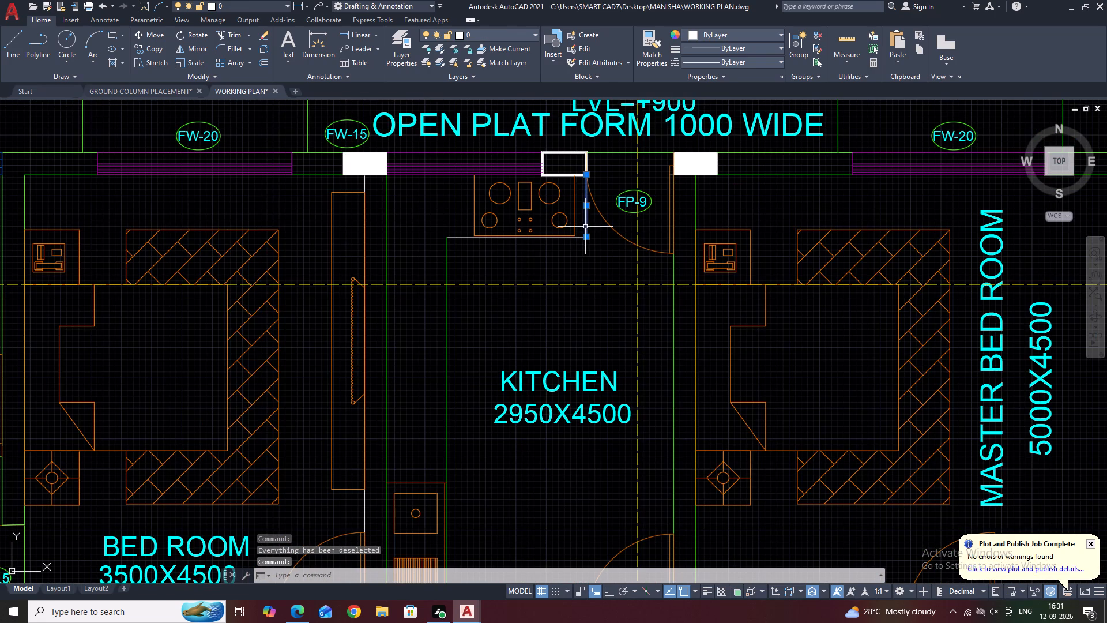
{"action": "left_click", "coordinate": [578, 239]}
{"action": "left_click", "coordinate": [578, 235]}
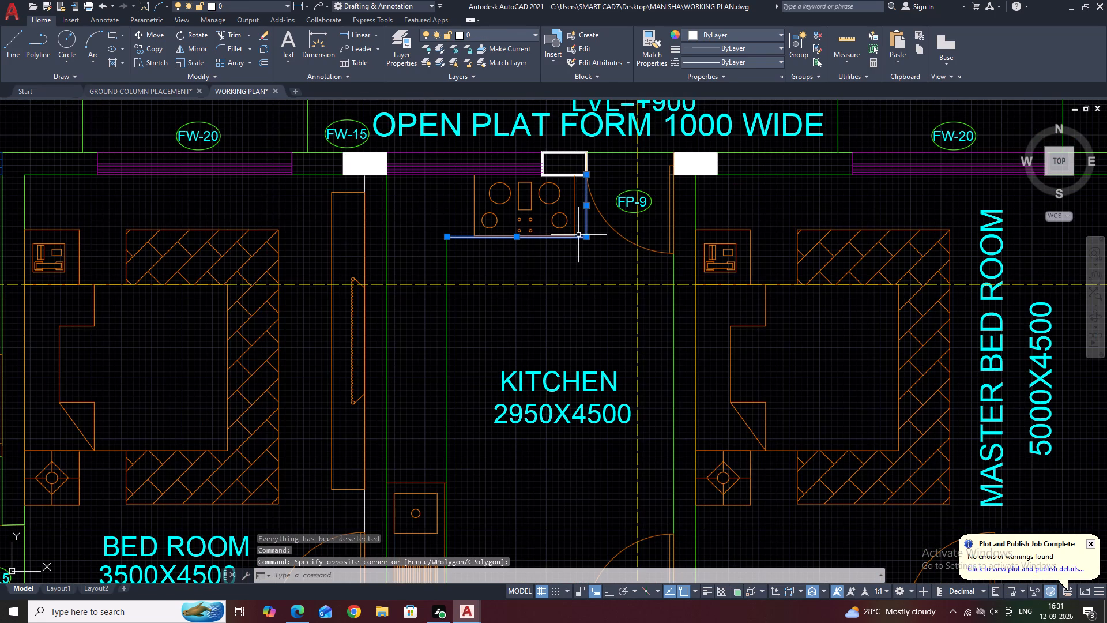
{"action": "scroll", "coordinate": [368, 186], "scroll_direction": "up", "scroll_amount": 1}
{"action": "left_click", "coordinate": [360, 178]}
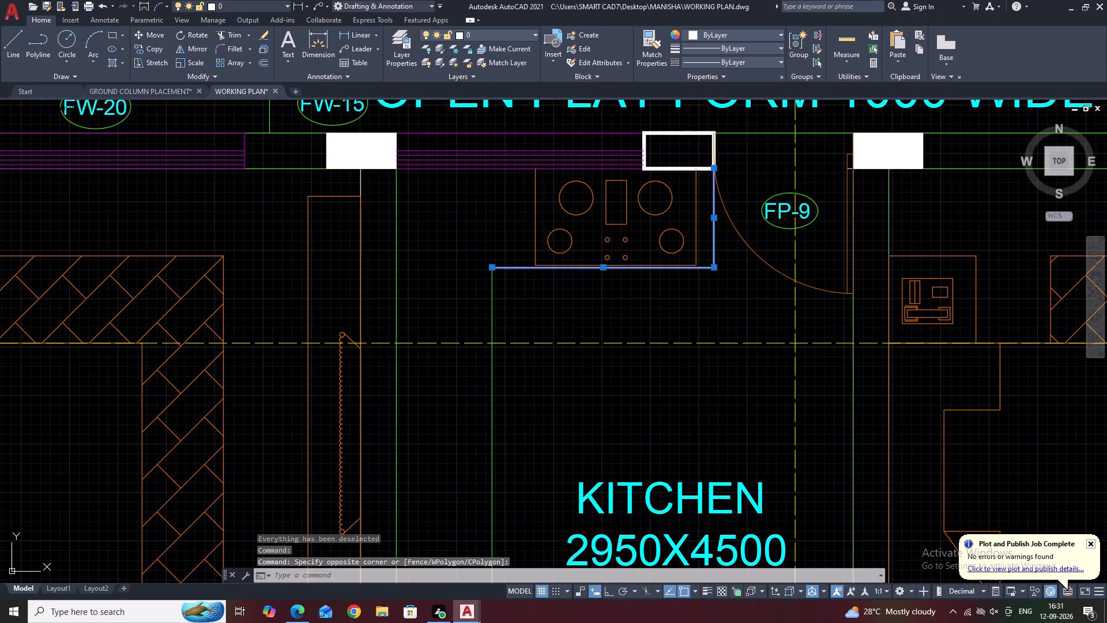
{"action": "scroll", "coordinate": [420, 198], "scroll_direction": "down", "scroll_amount": 2}
{"action": "middle_click_drag", "start_coordinate": [493, 231], "coordinate": [573, 237]}
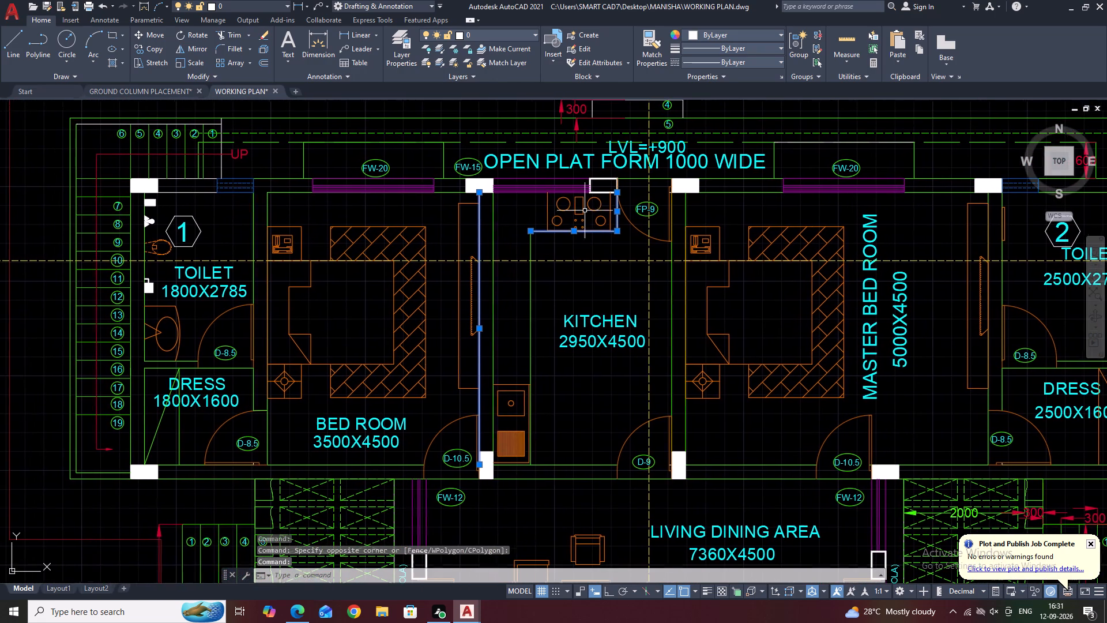
{"action": "left_click", "coordinate": [486, 34]}
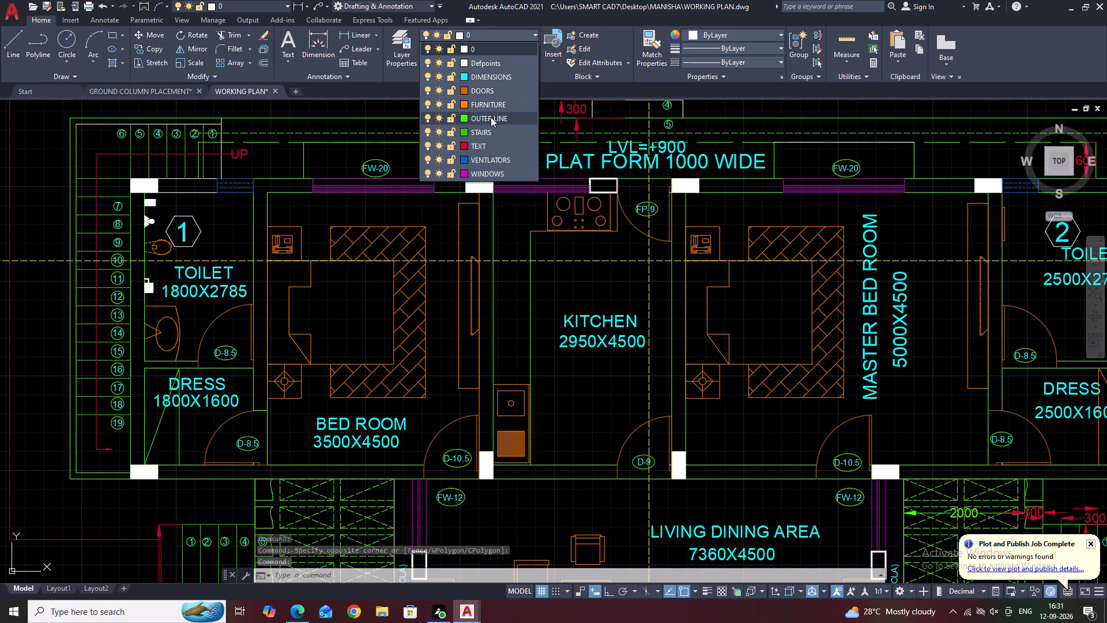
{"action": "left_click", "coordinate": [491, 117]}
{"action": "right_click", "coordinate": [504, 243]}
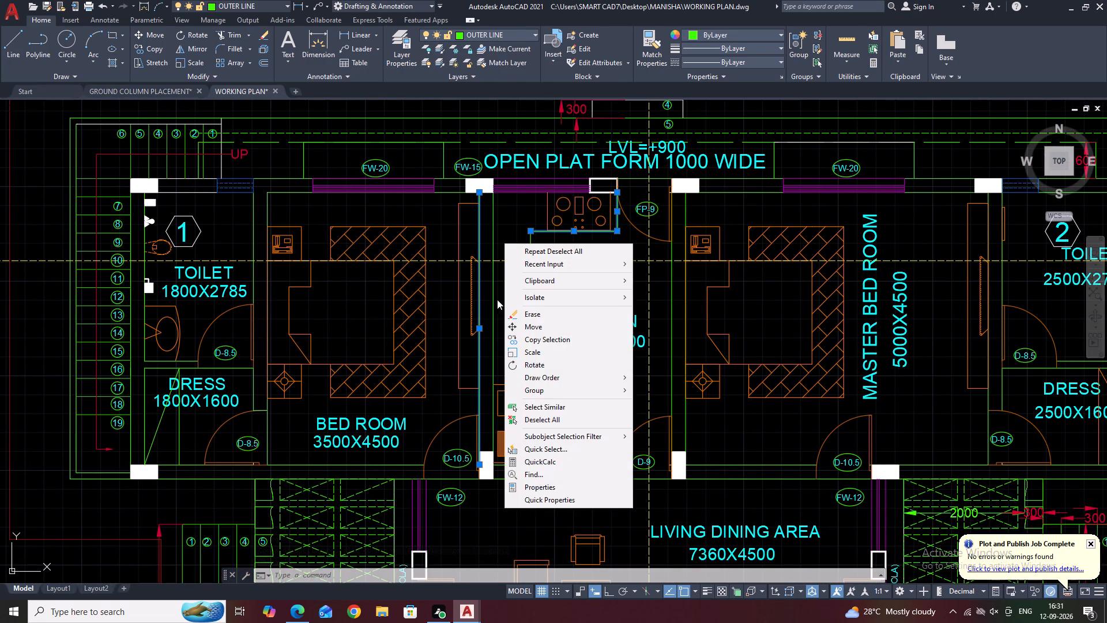
{"action": "left_click", "coordinate": [552, 423]}
Assign the short diagonal line at the porch's south-east corner to the OUTER LINE layer and clear the selection.
{"action": "scroll", "coordinate": [596, 359], "scroll_direction": "down", "scroll_amount": 2}
{"action": "middle_click_drag", "start_coordinate": [613, 452], "coordinate": [637, 397]}
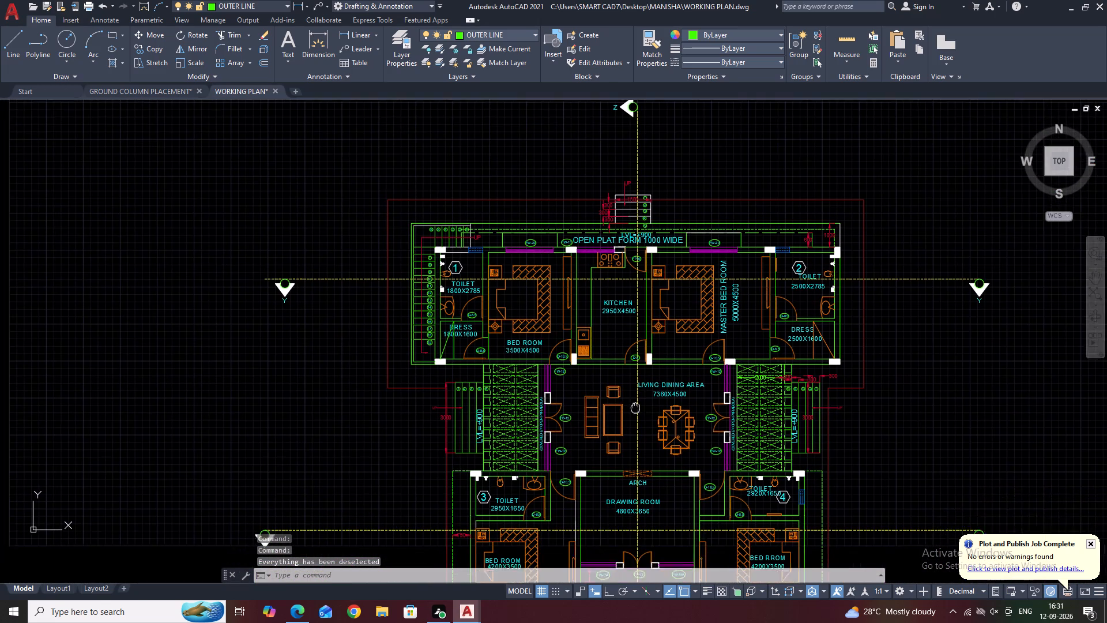
{"action": "middle_click_drag", "start_coordinate": [637, 397], "coordinate": [637, 393]}
{"action": "middle_click_drag", "start_coordinate": [563, 417], "coordinate": [469, 334]}
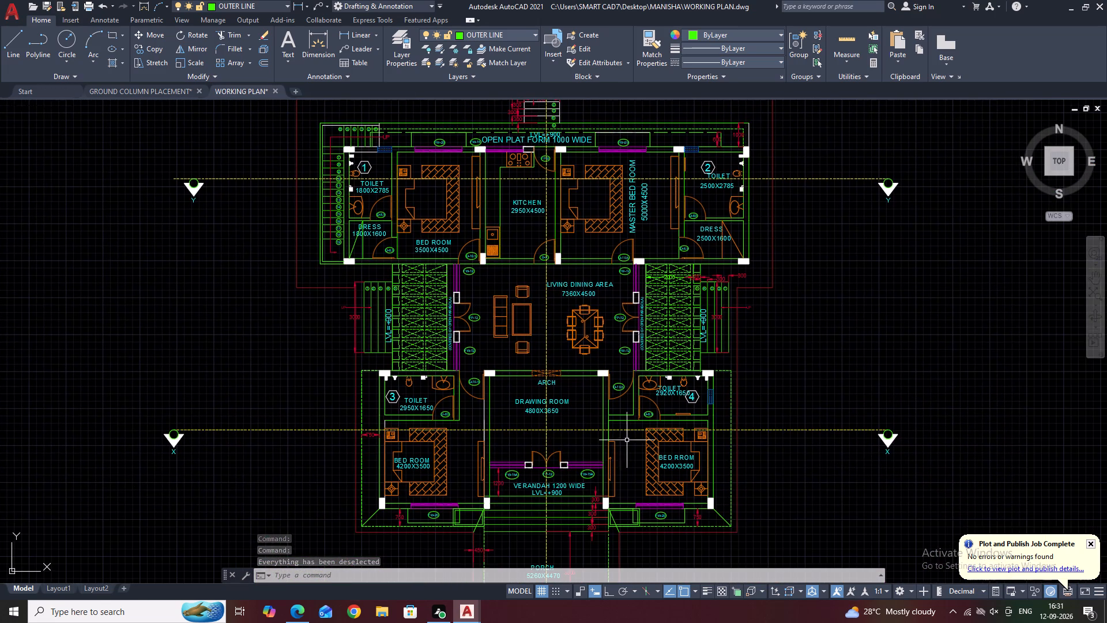
{"action": "middle_click_drag", "start_coordinate": [612, 498], "coordinate": [652, 328]}
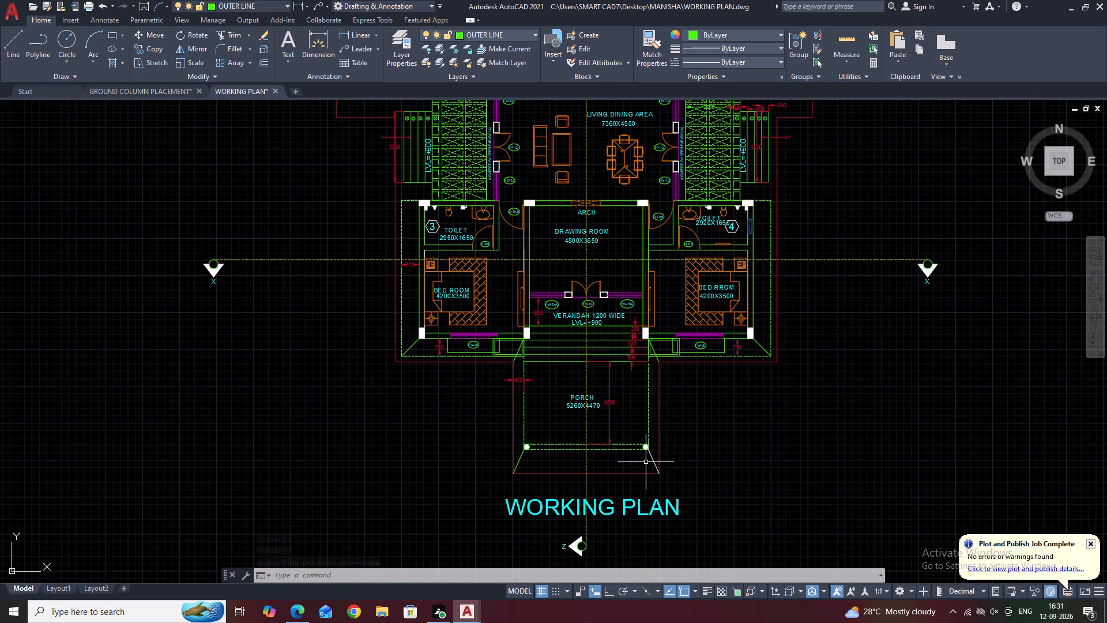
{"action": "left_click", "coordinate": [650, 457]}
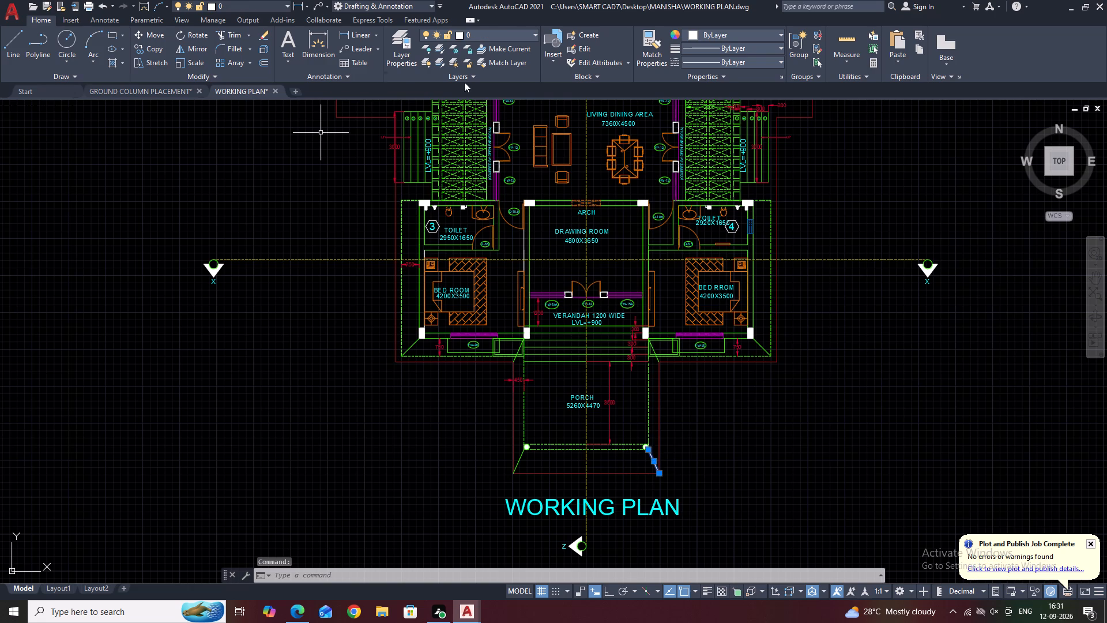
{"action": "left_click", "coordinate": [479, 34]}
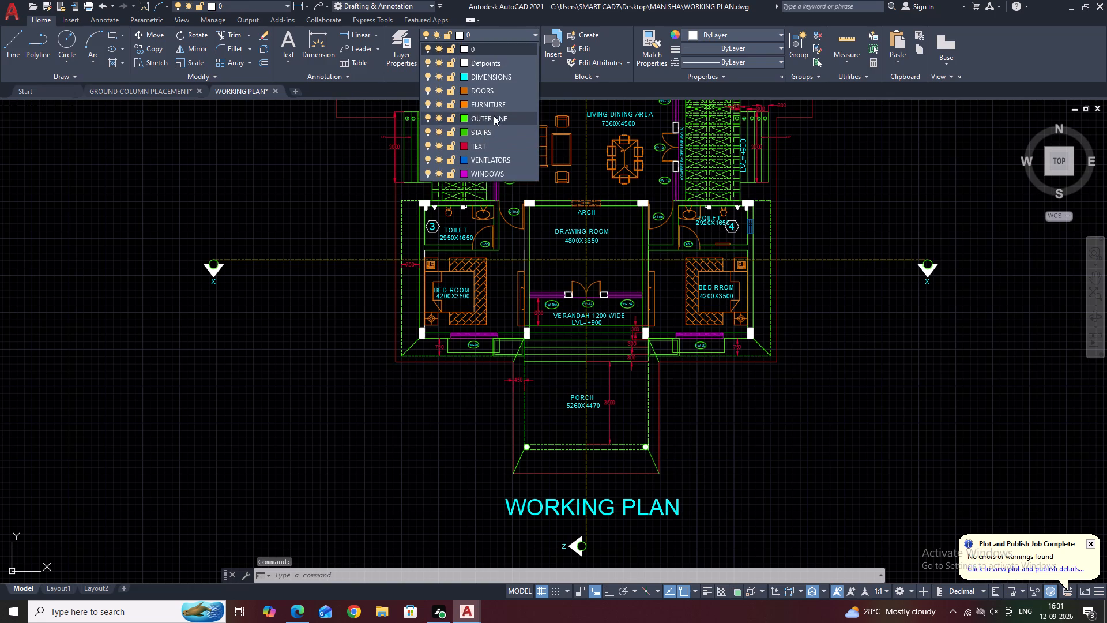
{"action": "left_click", "coordinate": [495, 114]}
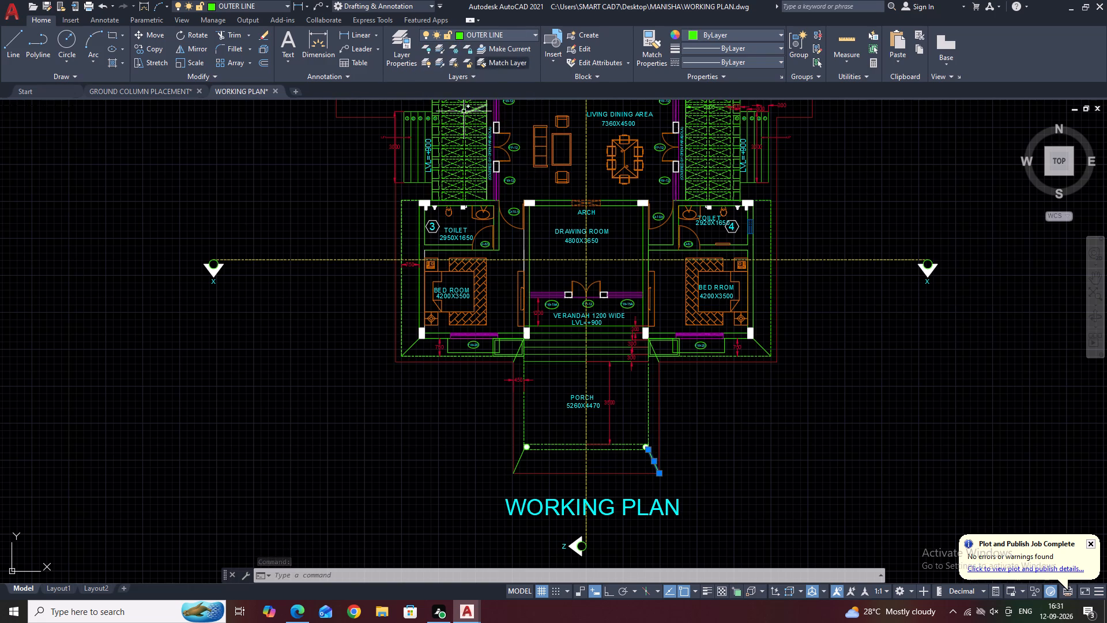
{"action": "right_click", "coordinate": [281, 180]}
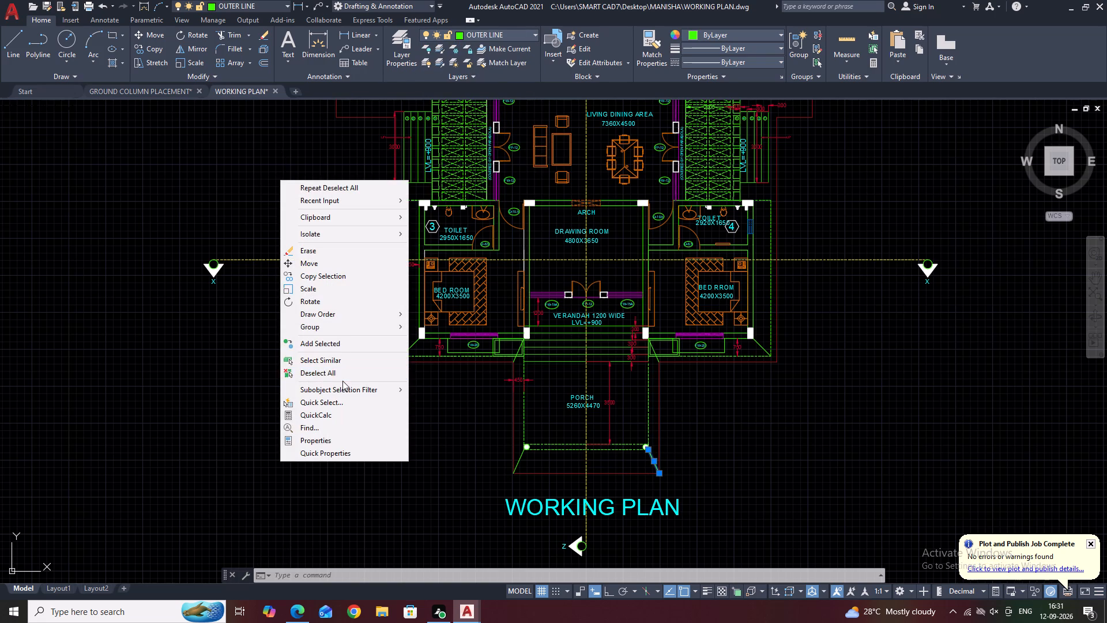
{"action": "left_click", "coordinate": [344, 376]}
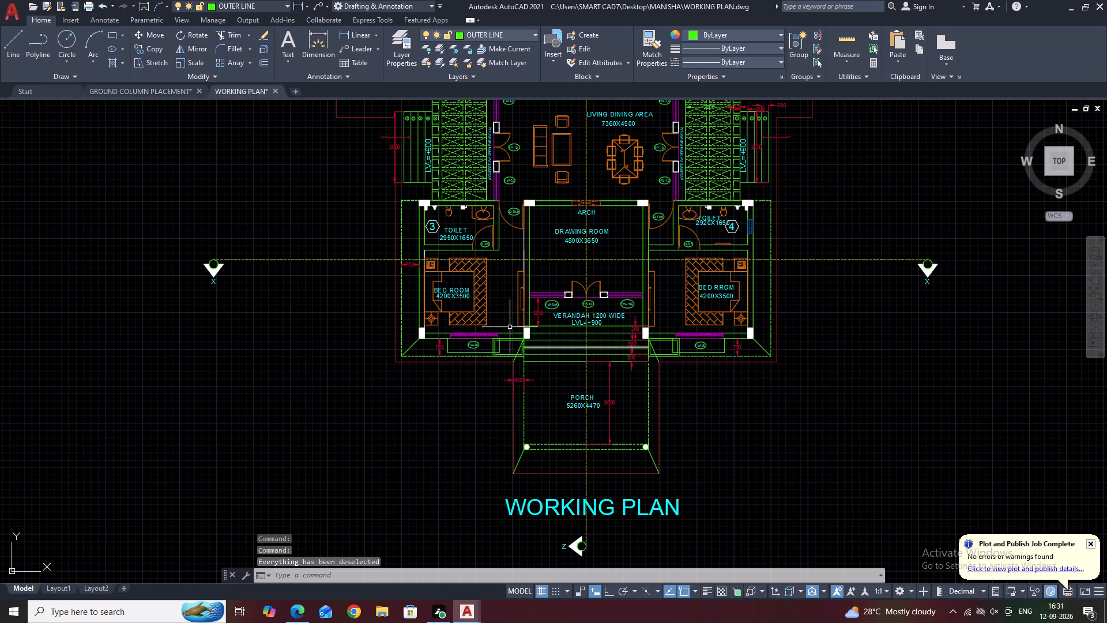
Save the drawing as WORKING PLAN in AutoCAD 2018 Drawing format, replacing the existing file.
{"action": "middle_click_drag", "start_coordinate": [488, 215], "coordinate": [533, 326]}
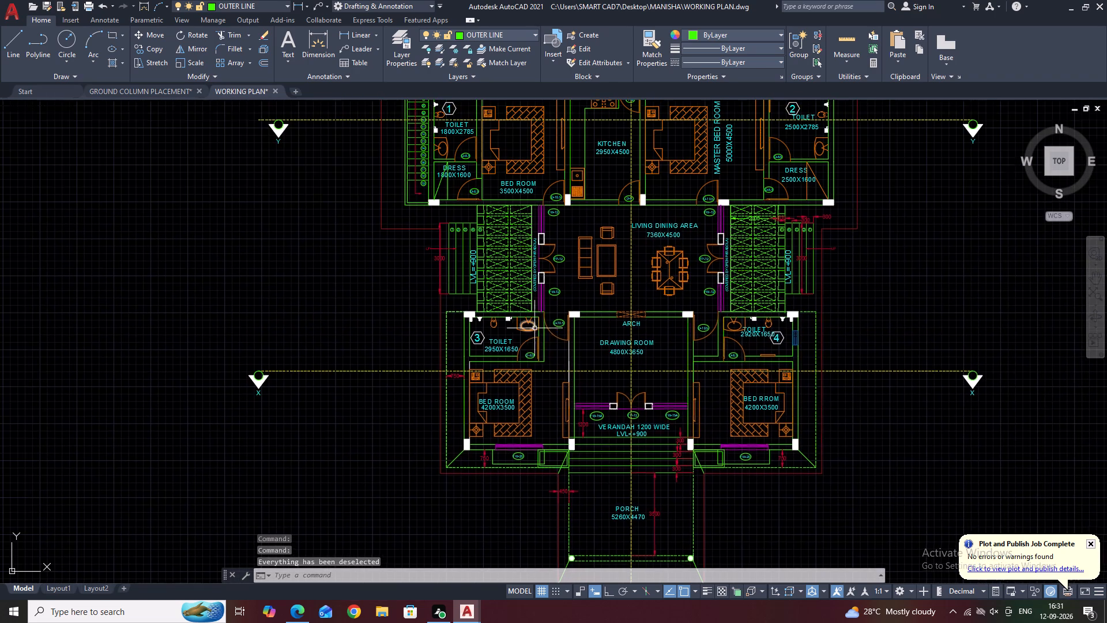
{"action": "middle_click_drag", "start_coordinate": [662, 326], "coordinate": [657, 346]}
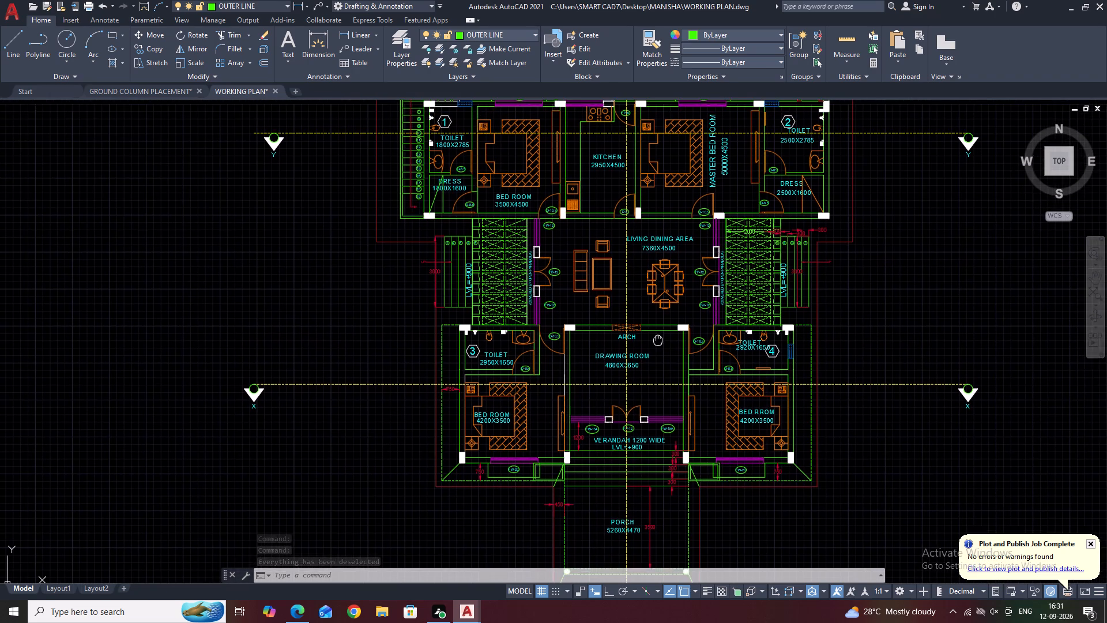
{"action": "middle_click_drag", "start_coordinate": [657, 346], "coordinate": [655, 350]}
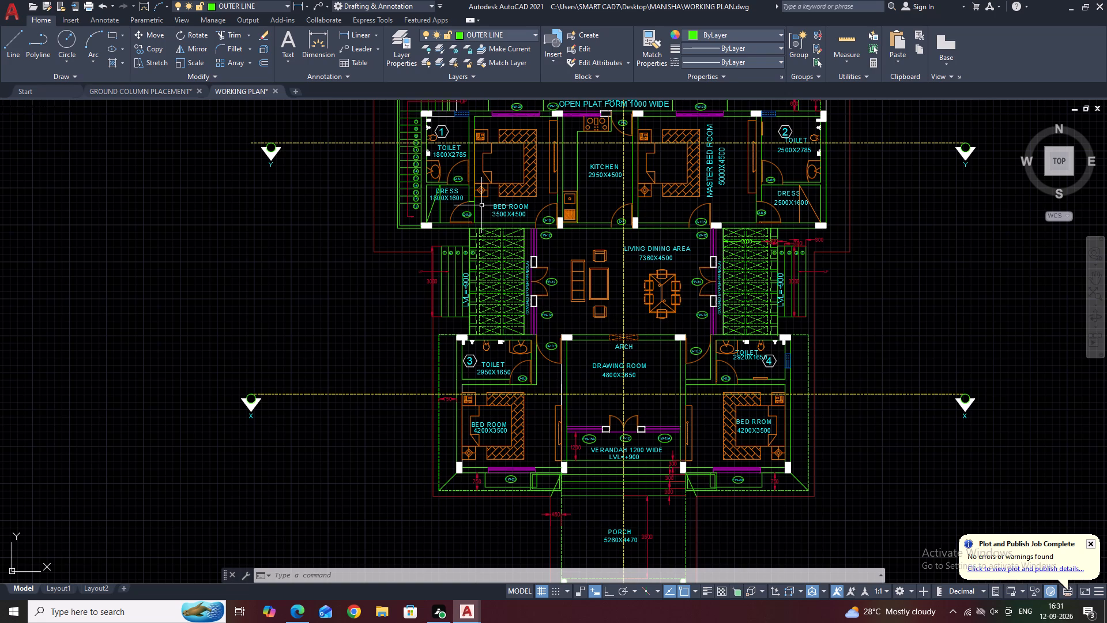
{"action": "scroll", "coordinate": [509, 224], "scroll_direction": "down", "scroll_amount": 2}
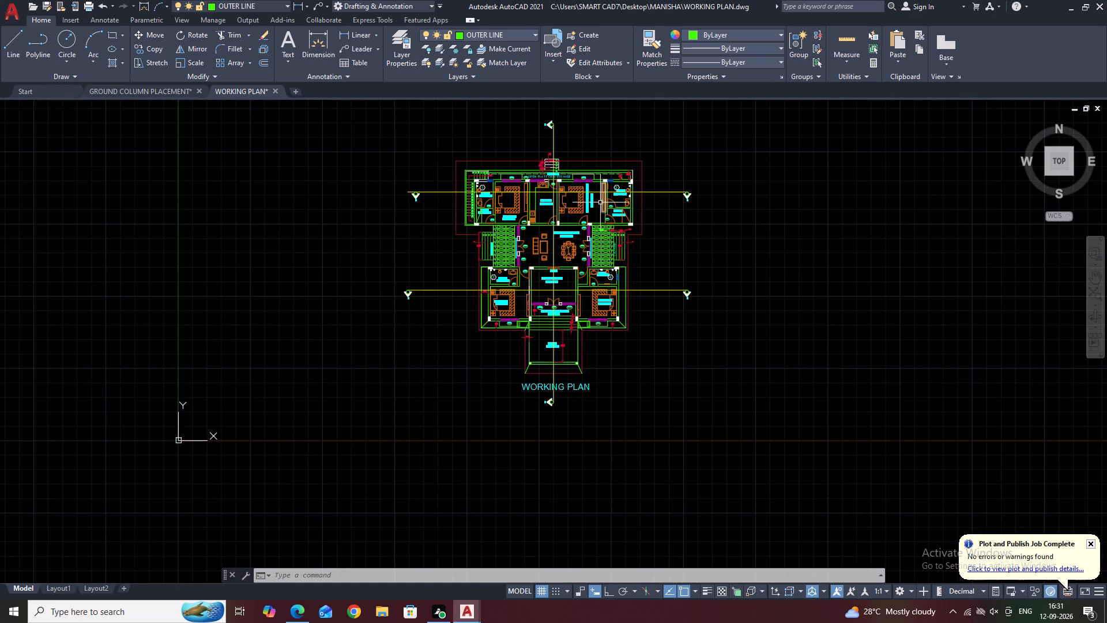
{"action": "scroll", "coordinate": [485, 232], "scroll_direction": "up", "scroll_amount": 1}
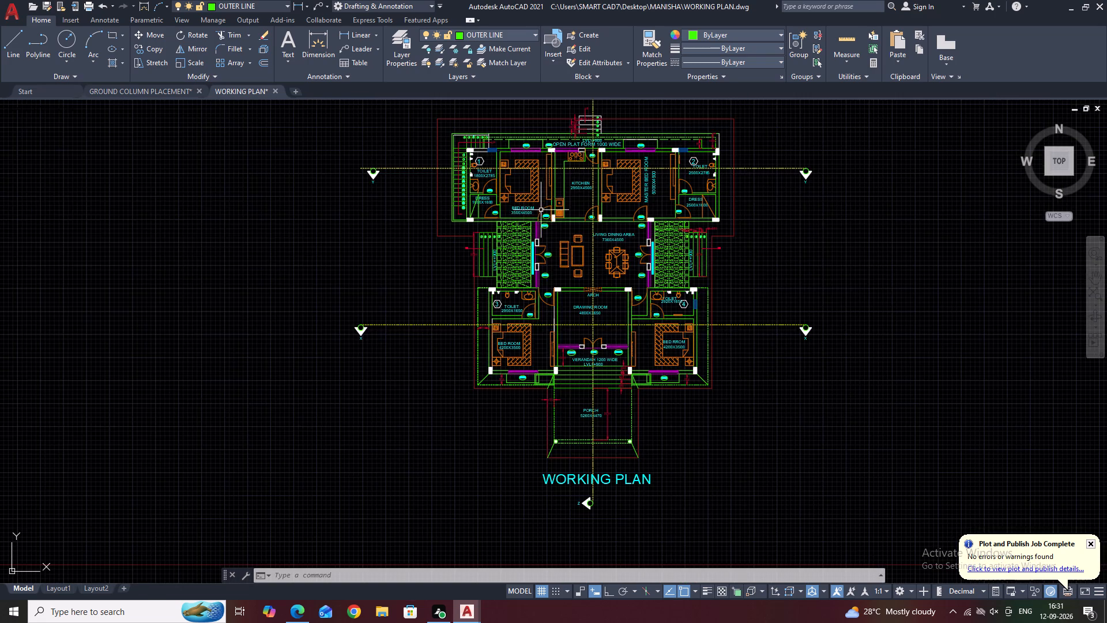
{"action": "middle_click_drag", "start_coordinate": [547, 213], "coordinate": [593, 263]}
{"action": "left_click", "coordinate": [10, 19]}
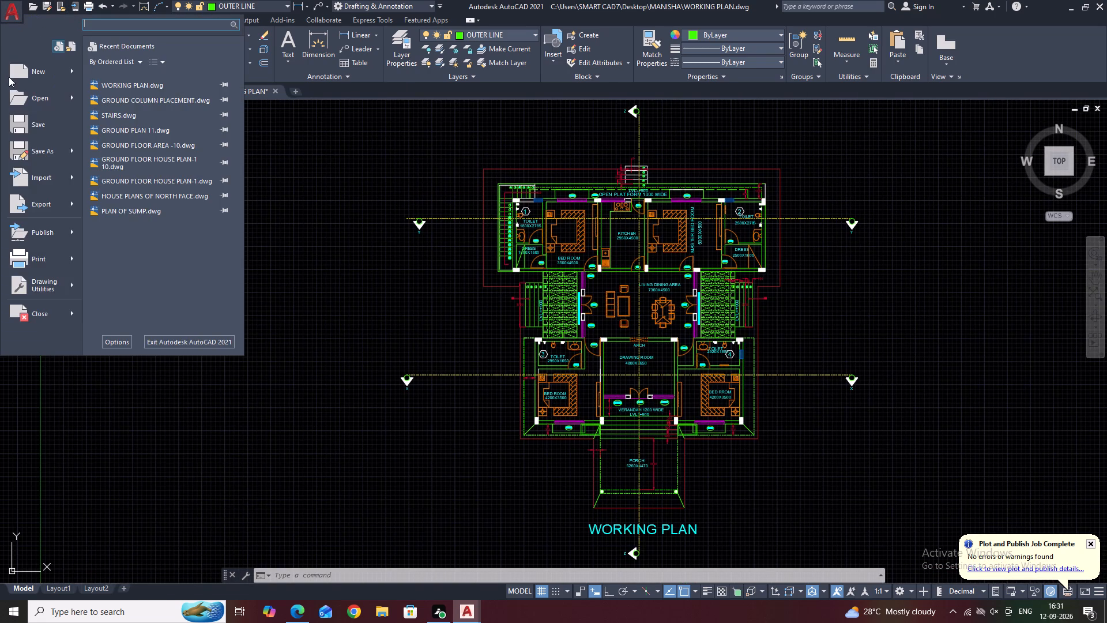
{"action": "left_click", "coordinate": [46, 152]}
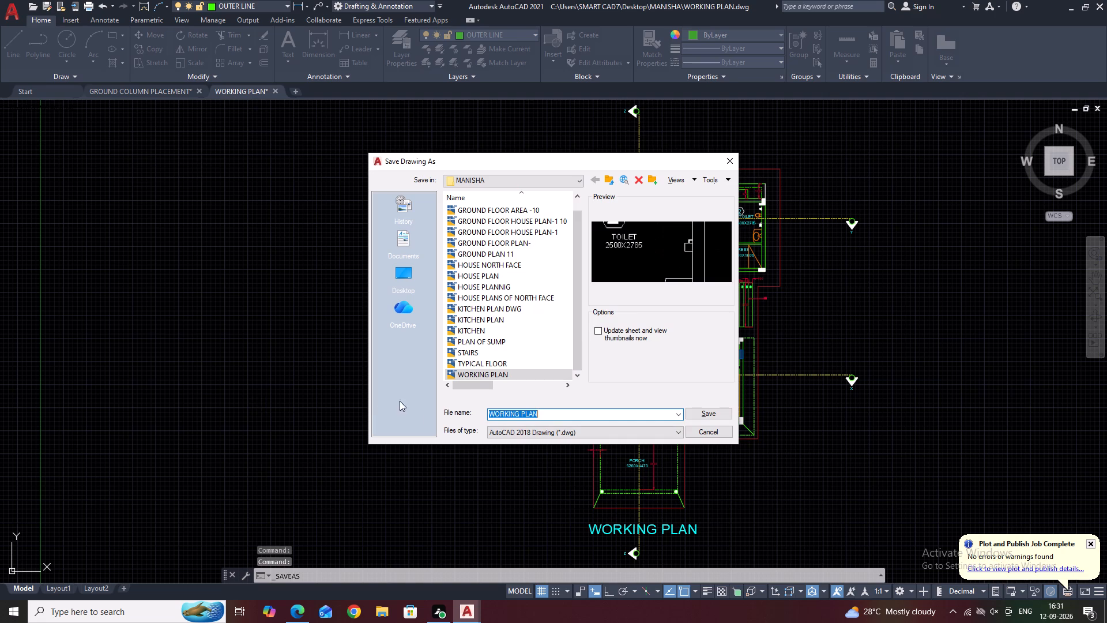
{"action": "left_click", "coordinate": [719, 413]}
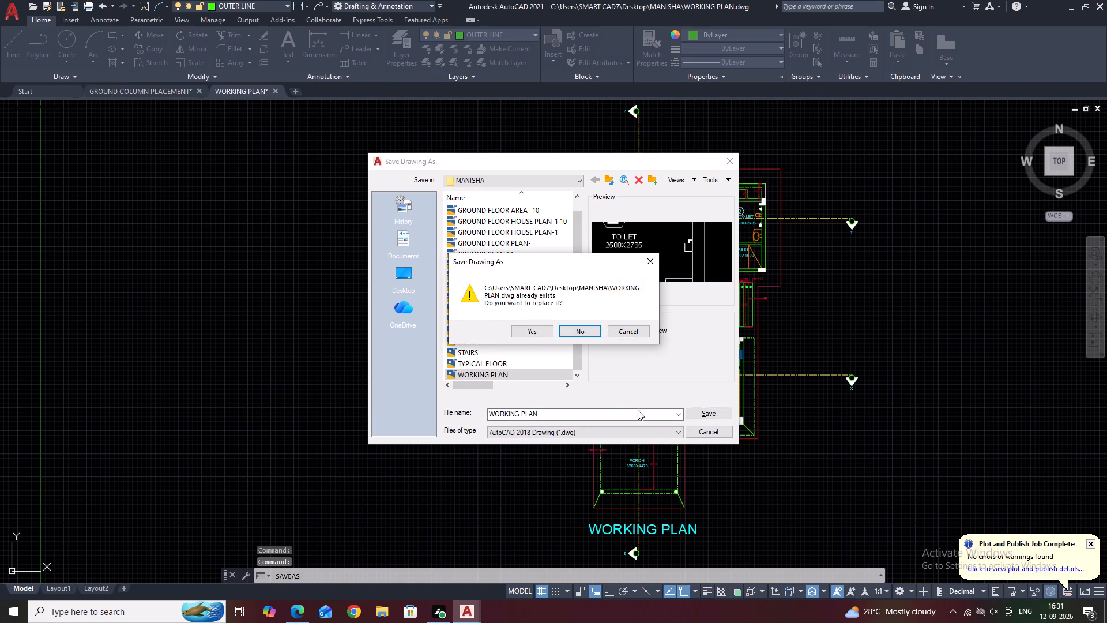
{"action": "left_click", "coordinate": [526, 330]}
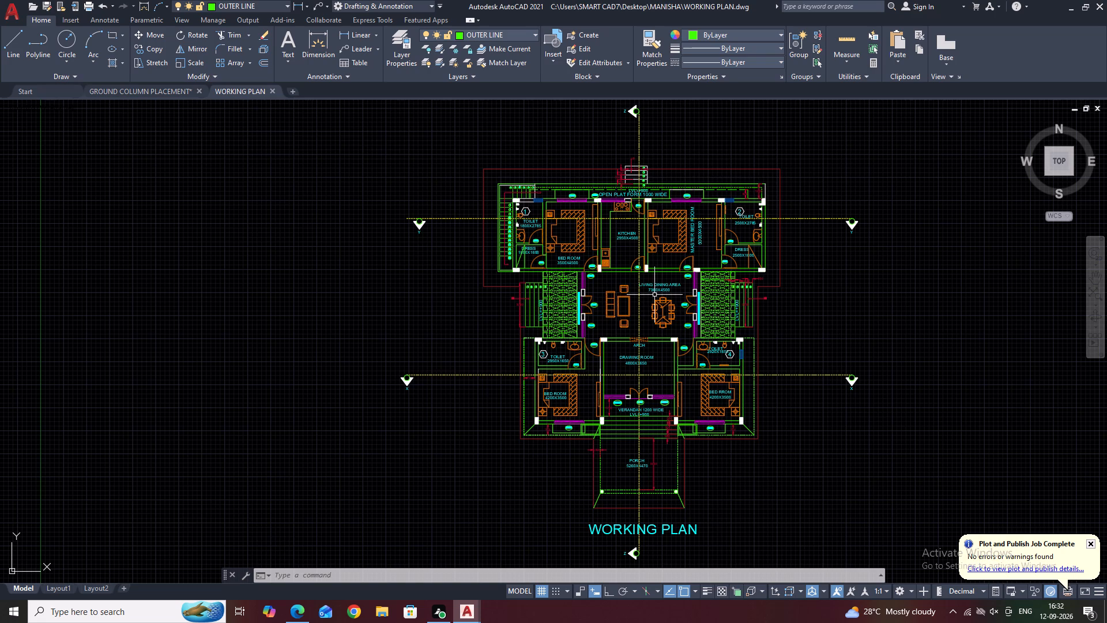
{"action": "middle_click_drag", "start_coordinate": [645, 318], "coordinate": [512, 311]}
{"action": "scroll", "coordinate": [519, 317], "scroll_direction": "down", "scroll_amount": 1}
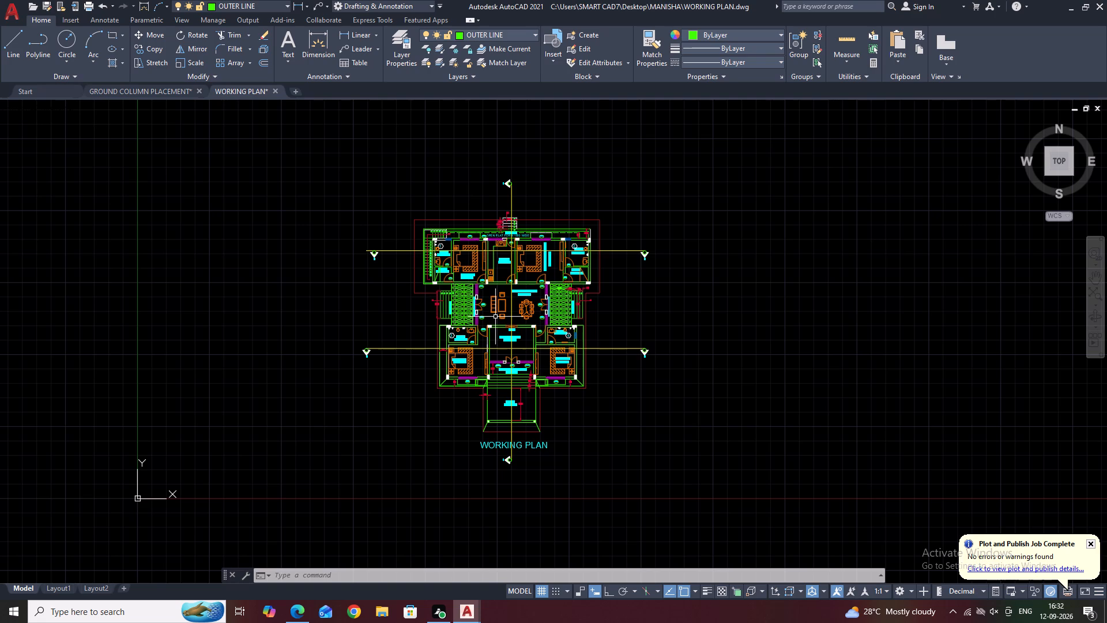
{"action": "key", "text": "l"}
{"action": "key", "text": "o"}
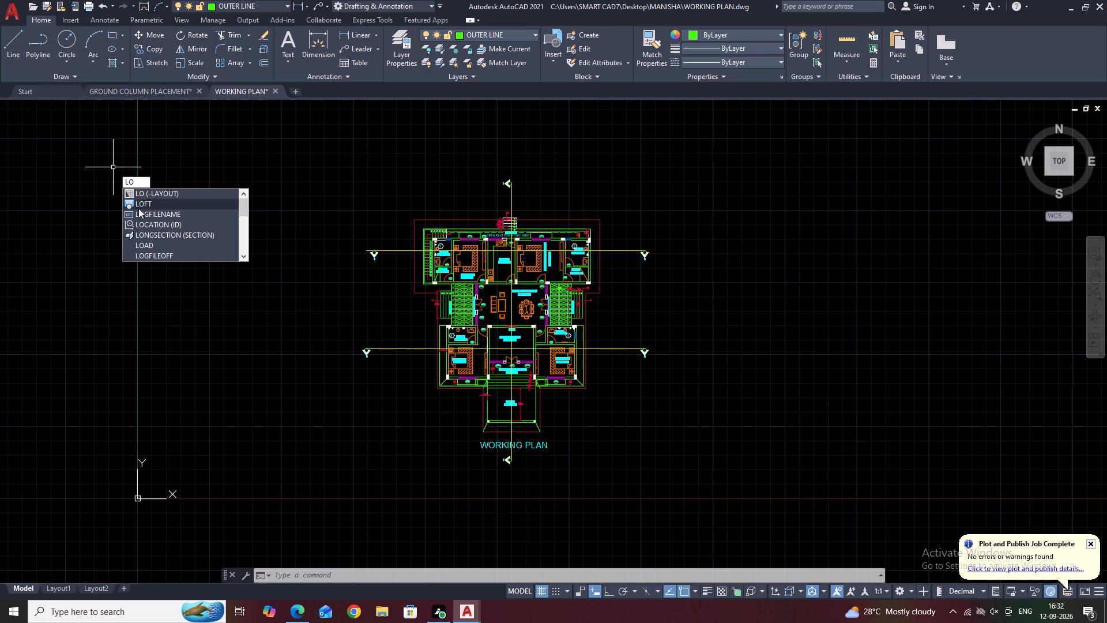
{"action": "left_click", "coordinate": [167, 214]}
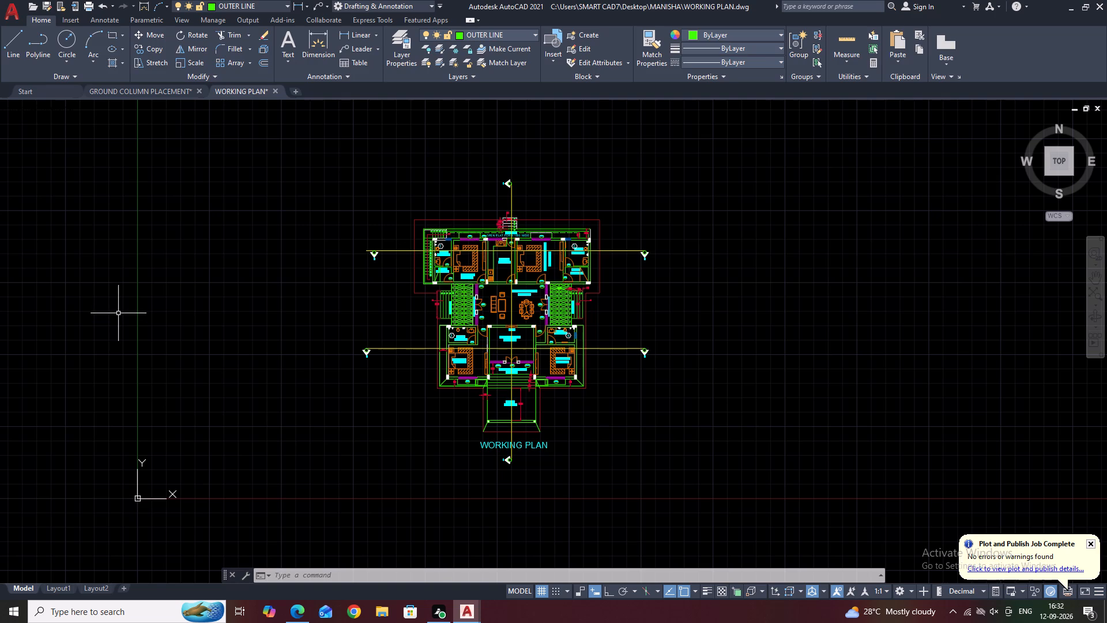
Set up a plot using the previous plot settings, with a plot window around the whole plan, its section markers and title.
{"action": "key", "text": "ctrl+p"}
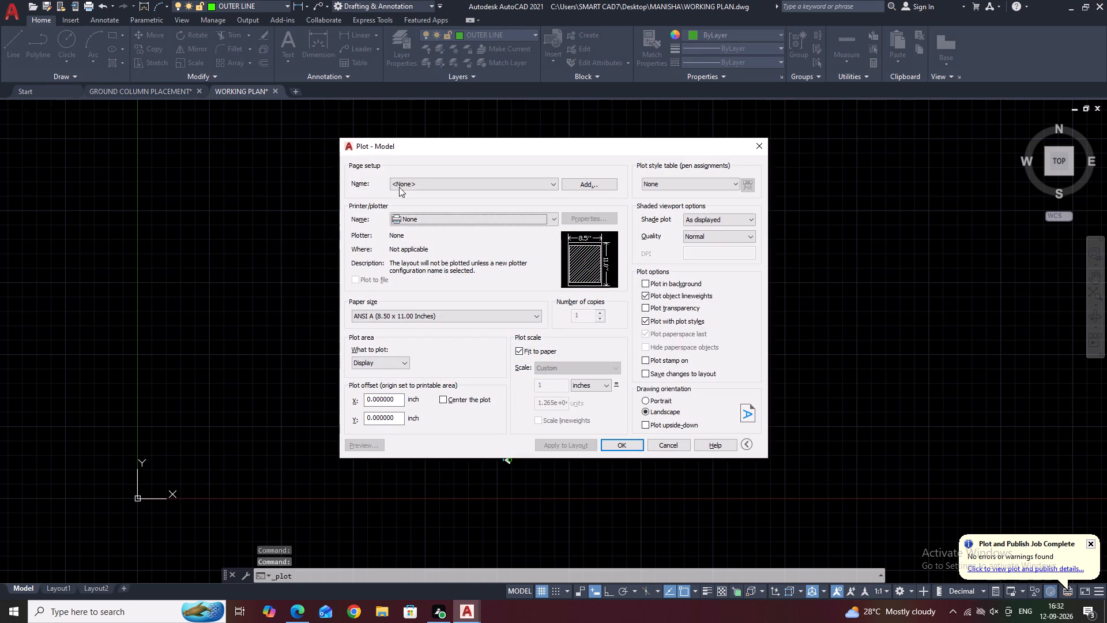
{"action": "left_click", "coordinate": [423, 181]}
{"action": "left_click", "coordinate": [426, 202]}
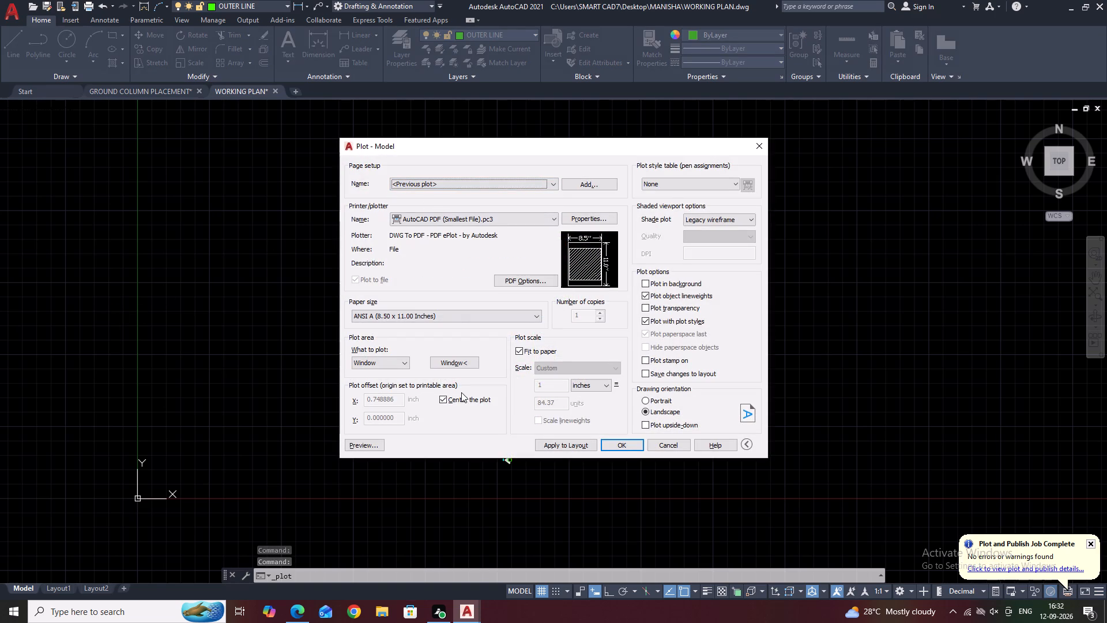
{"action": "left_click", "coordinate": [451, 366]}
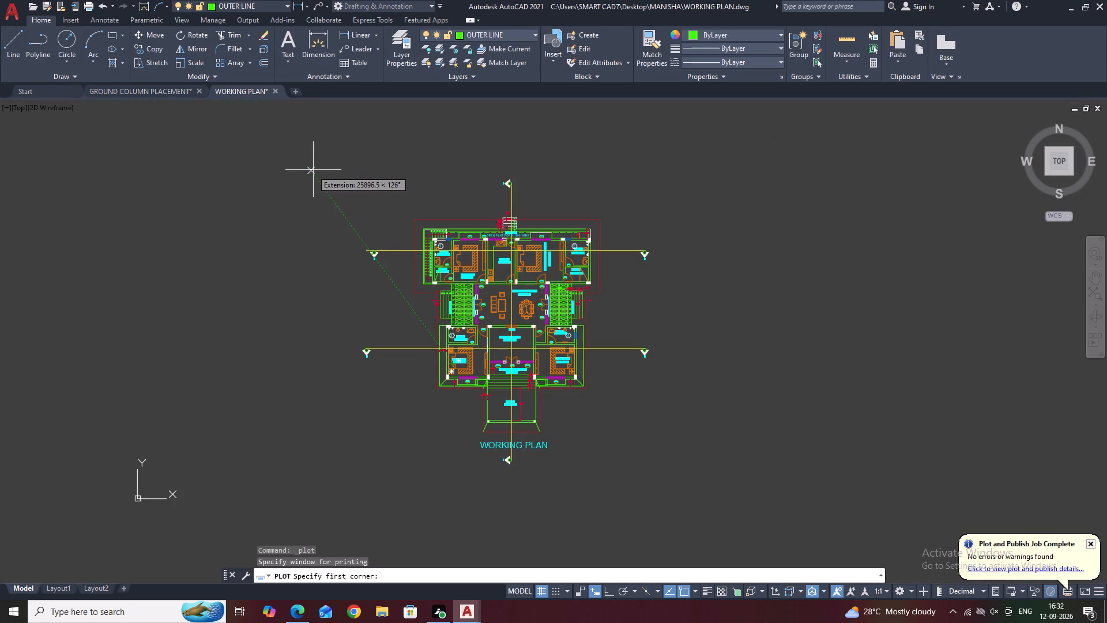
{"action": "left_click", "coordinate": [321, 159]}
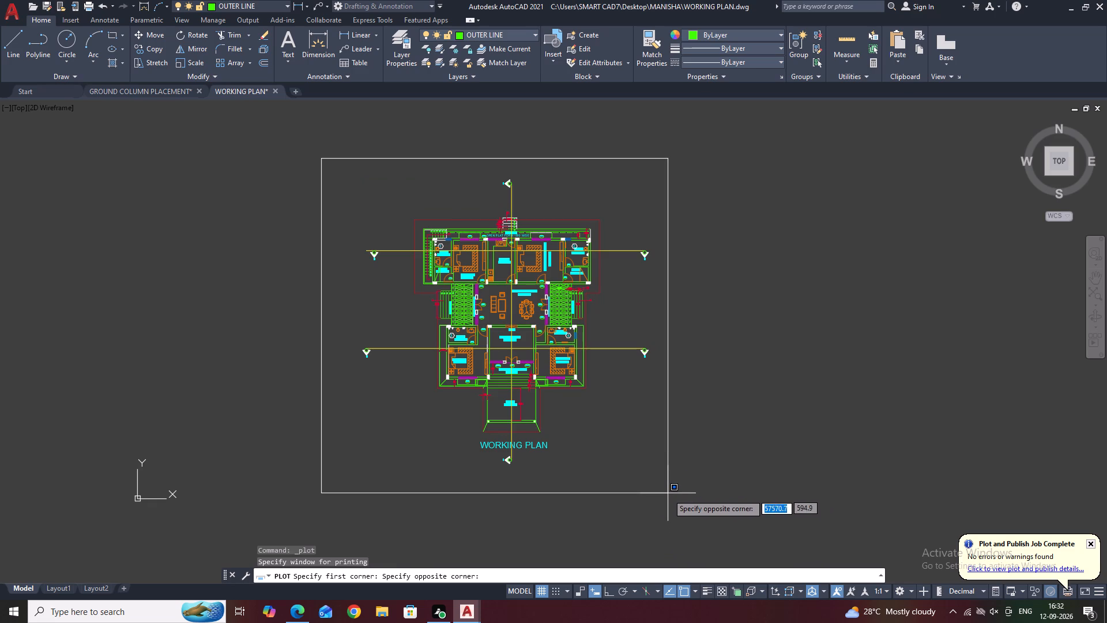
{"action": "left_click", "coordinate": [667, 495]}
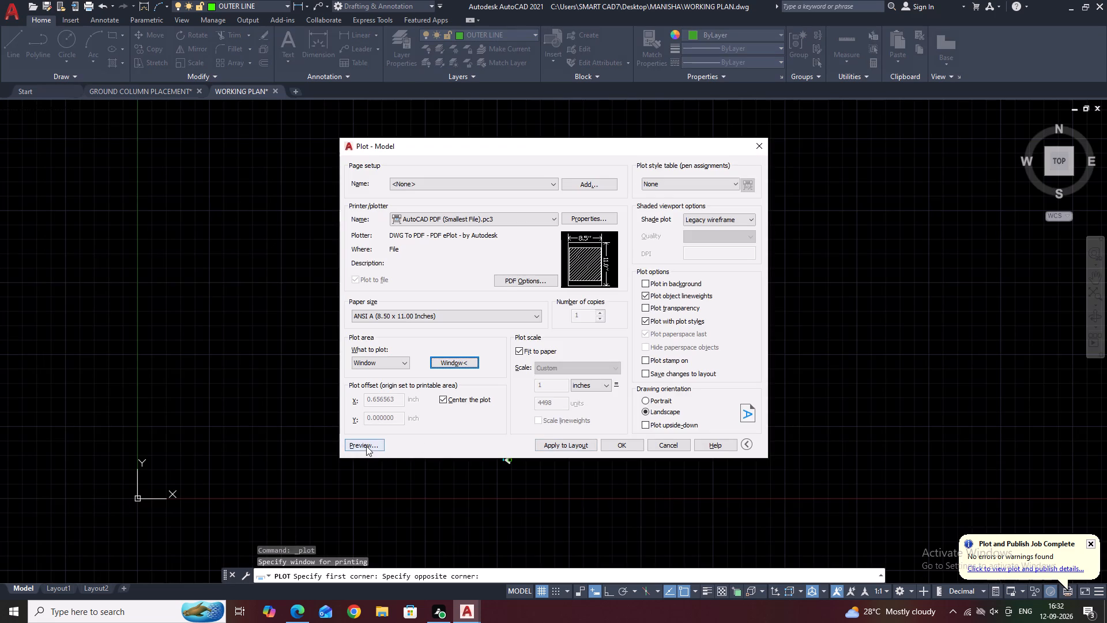
Preview the plot, output it as WORKING PLAN-Model.pdf, and return from the opened PDF to the drawing.
{"action": "left_click", "coordinate": [366, 446]}
{"action": "scroll", "coordinate": [675, 334], "scroll_direction": "up", "scroll_amount": 2}
{"action": "scroll", "coordinate": [675, 332], "scroll_direction": "down", "scroll_amount": 2}
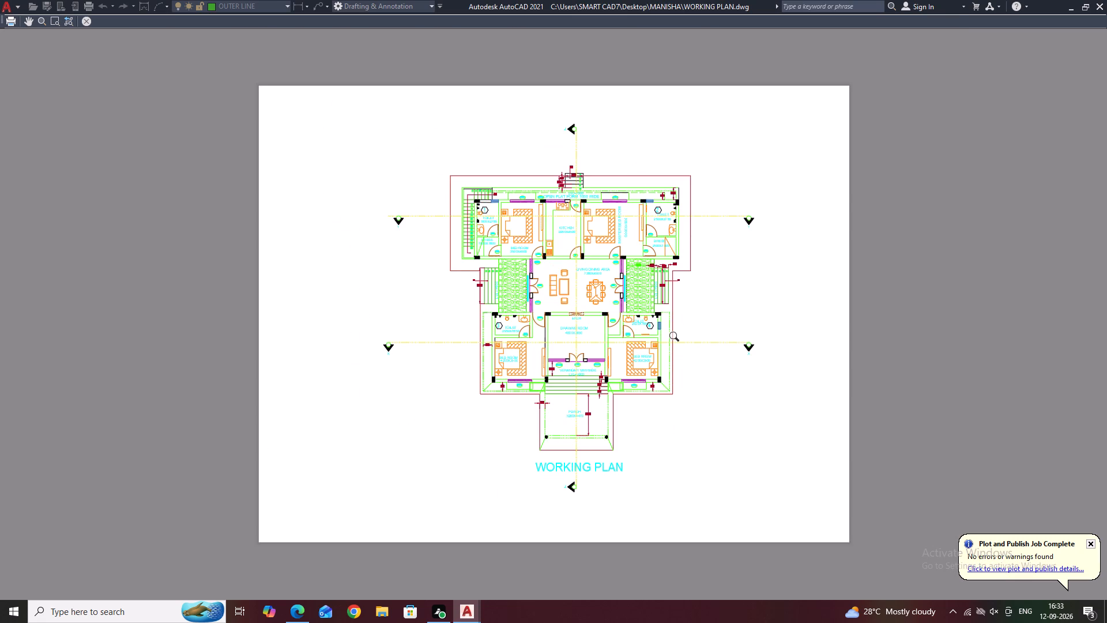
{"action": "key", "text": "Return"}
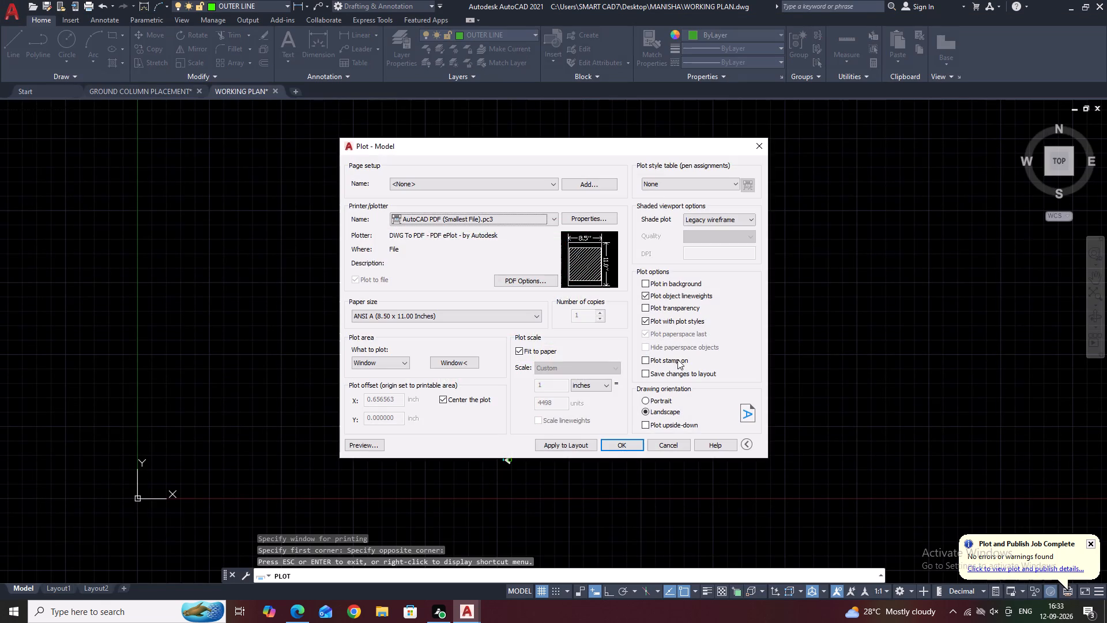
{"action": "left_click", "coordinate": [624, 442]}
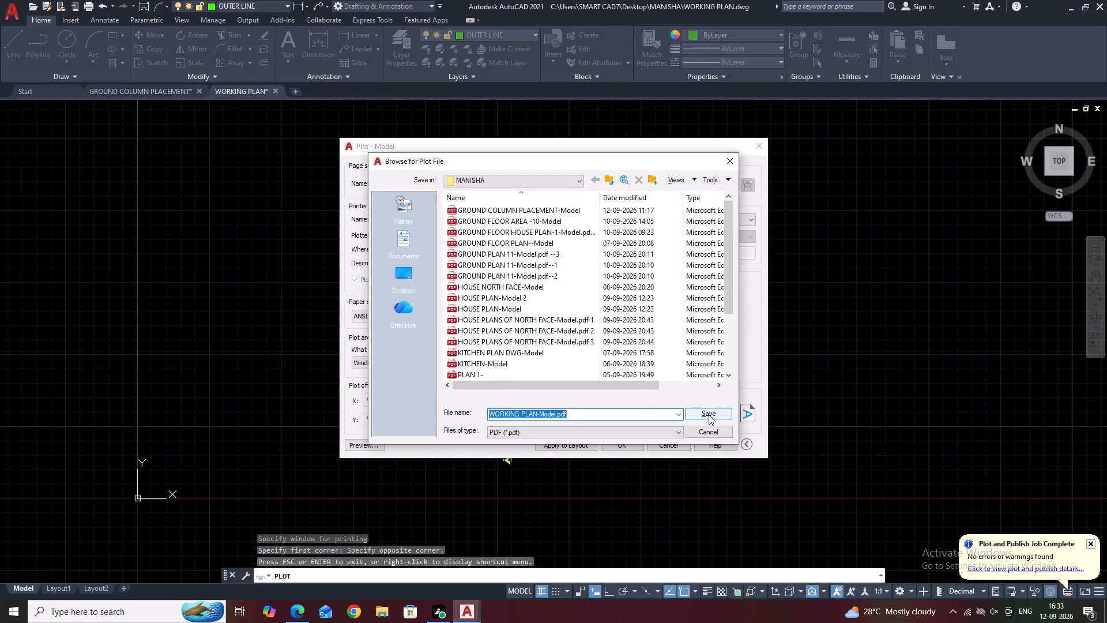
{"action": "left_click", "coordinate": [709, 415]}
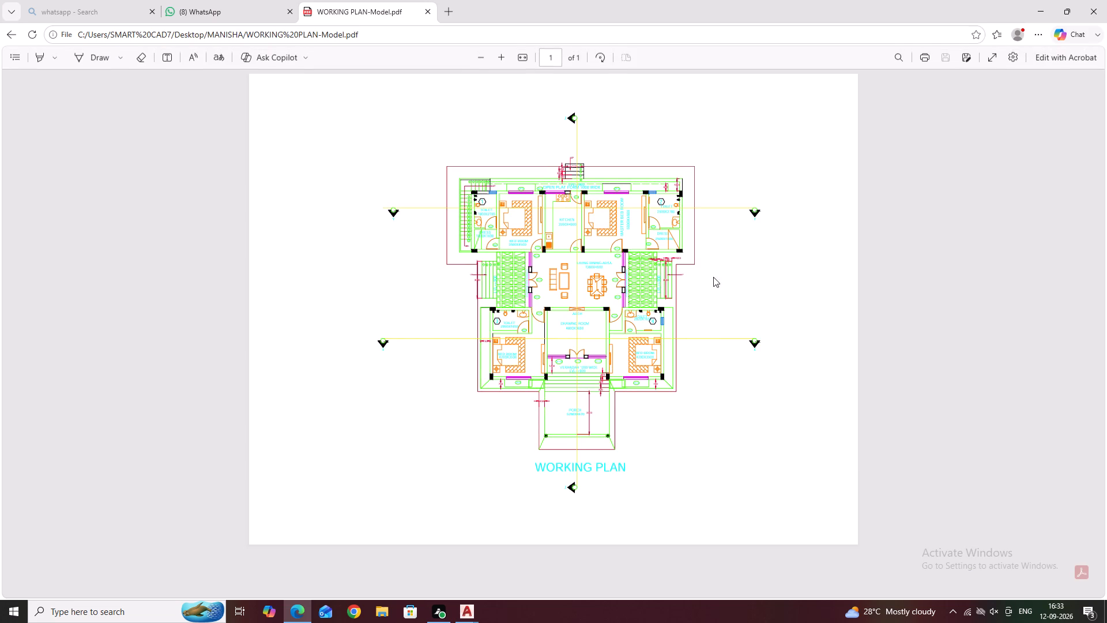
{"action": "left_click", "coordinate": [1040, 8]}
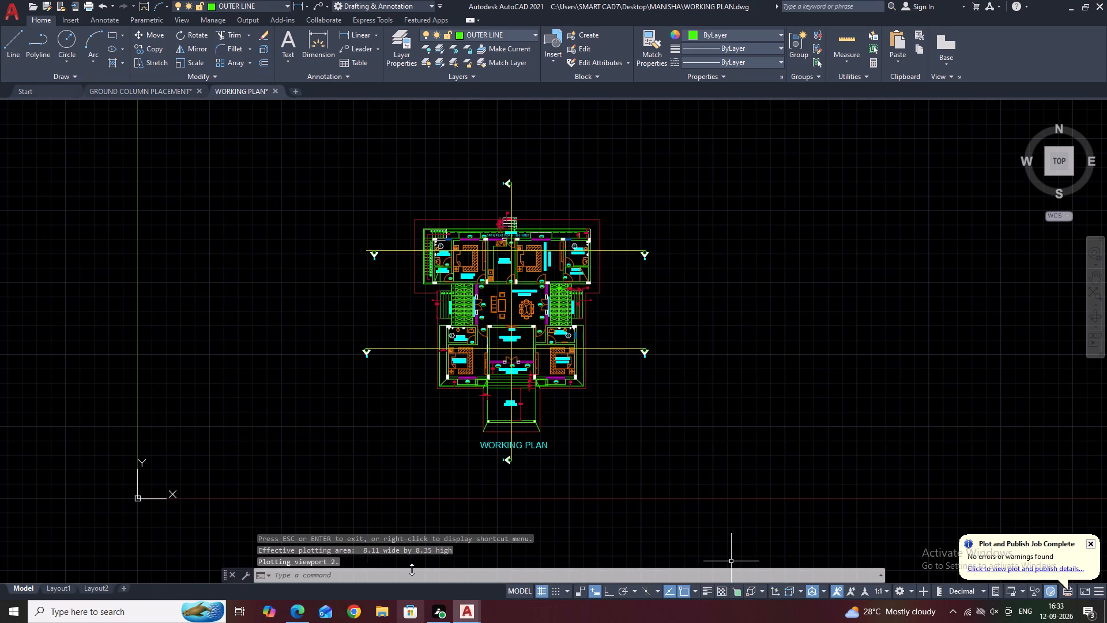